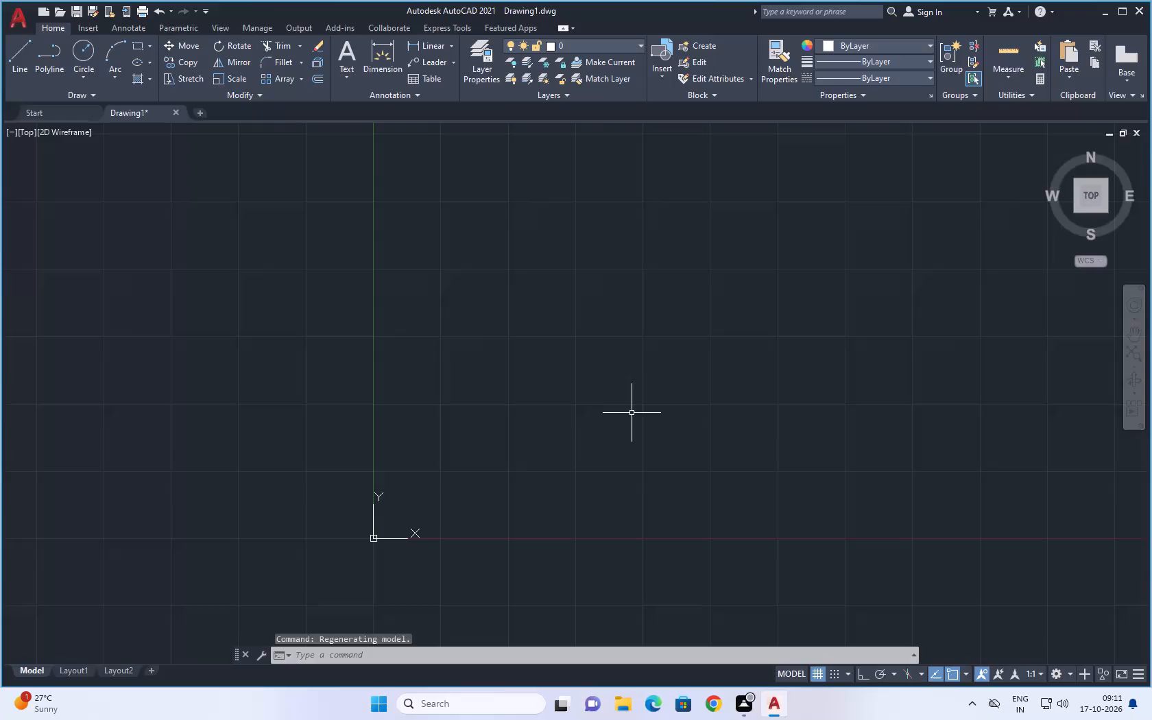
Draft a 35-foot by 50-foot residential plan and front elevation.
Set the drawing units to Engineering length type with 0'-0.00" precision.
middle_drag(685, 341, 474, 471)
scroll(680, 347, down, 1)
scroll(476, 465, up, 2)
scroll(565, 391, down, 2)
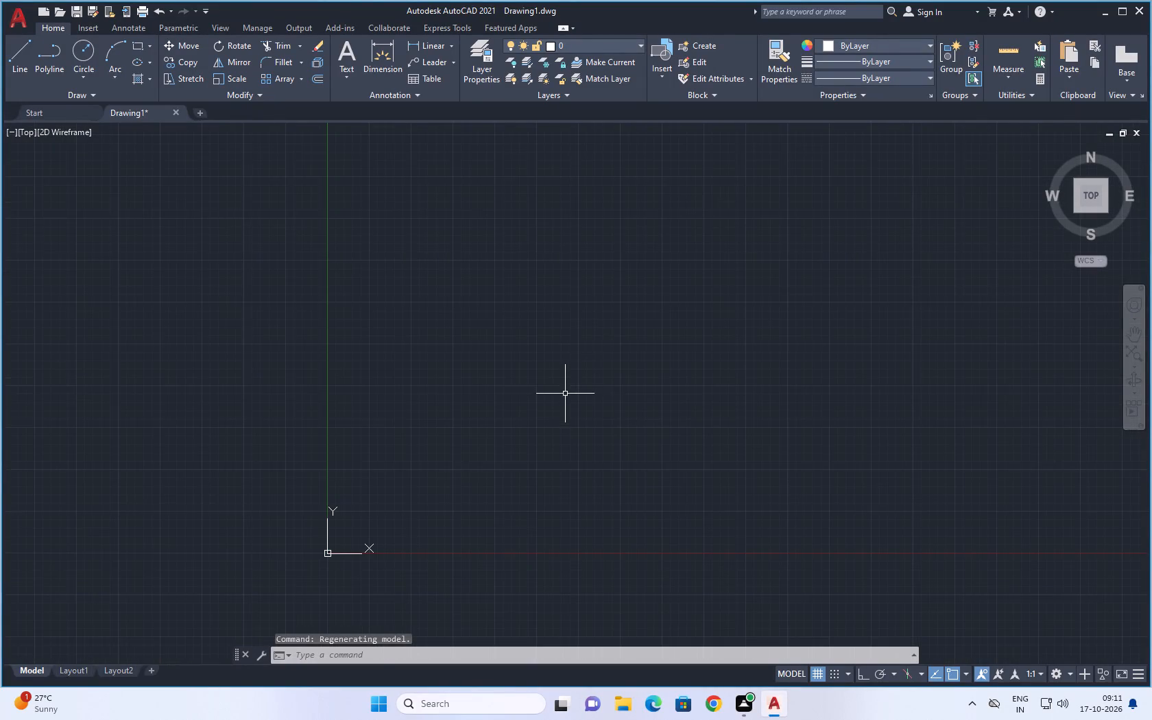
middle_drag(590, 372, 424, 448)
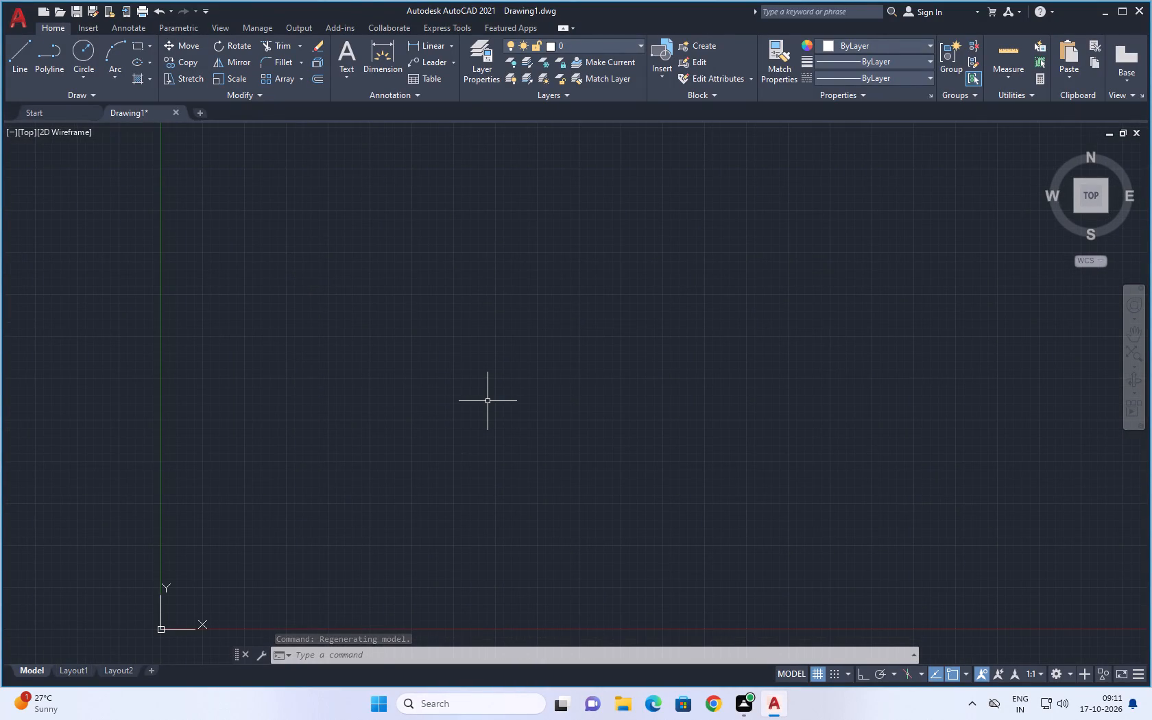
text(UN)
key(space)
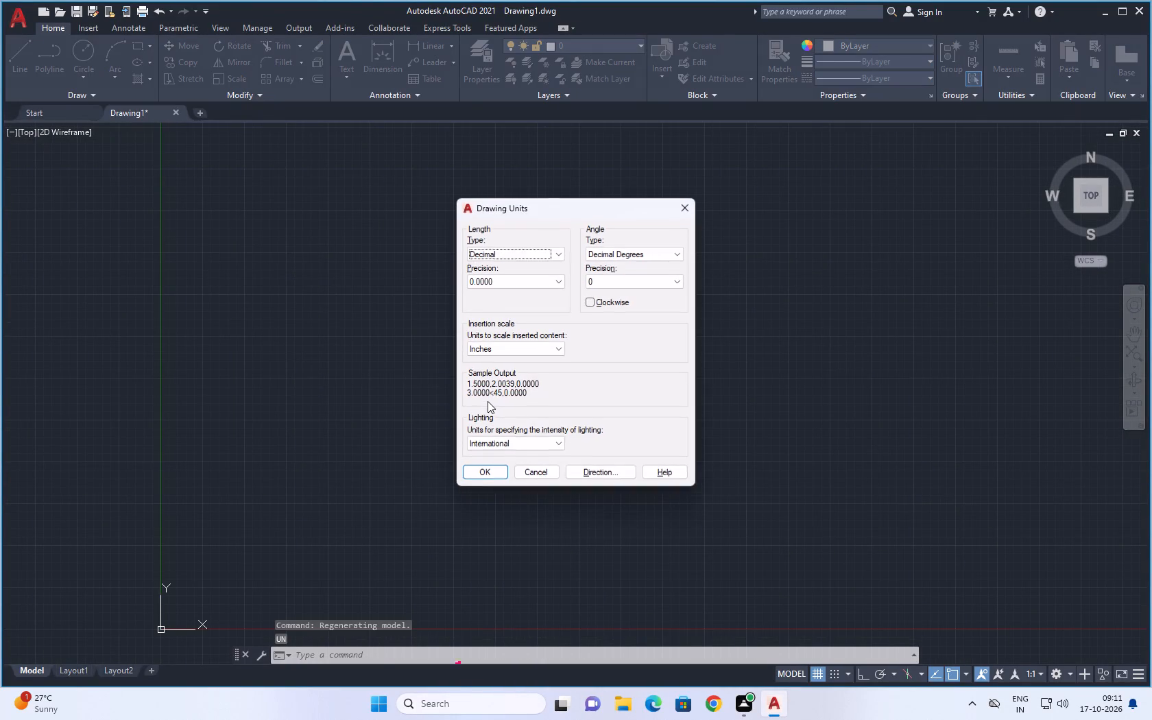
click(560, 252)
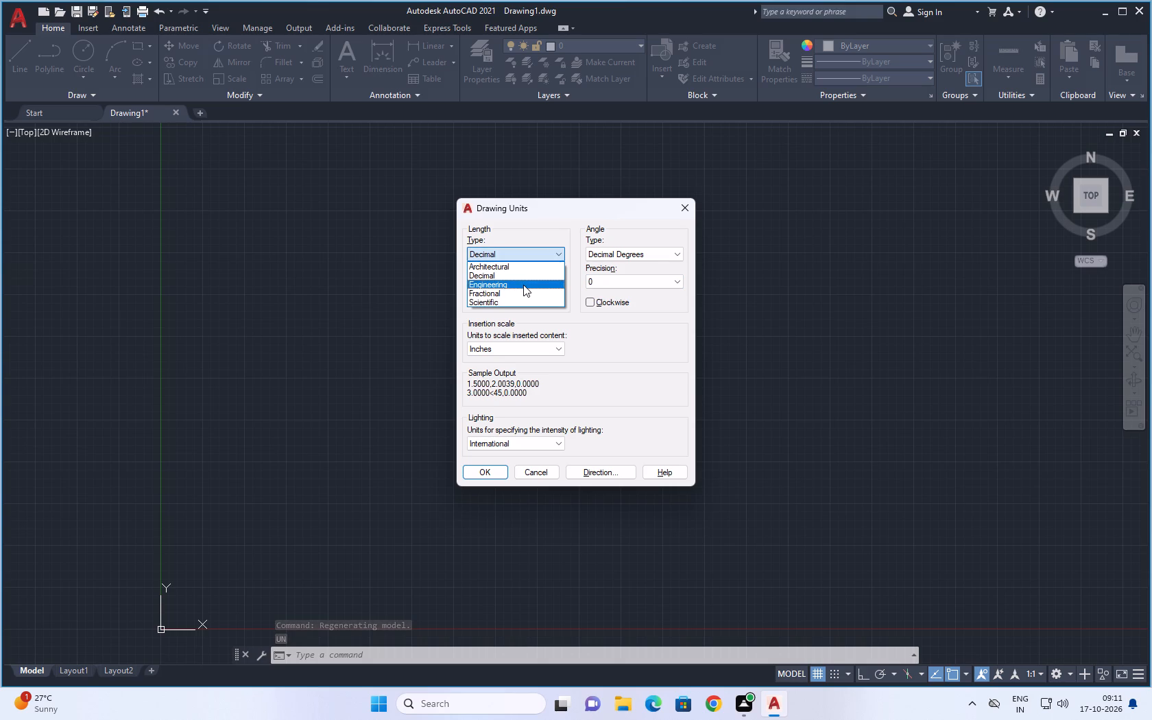
click(523, 285)
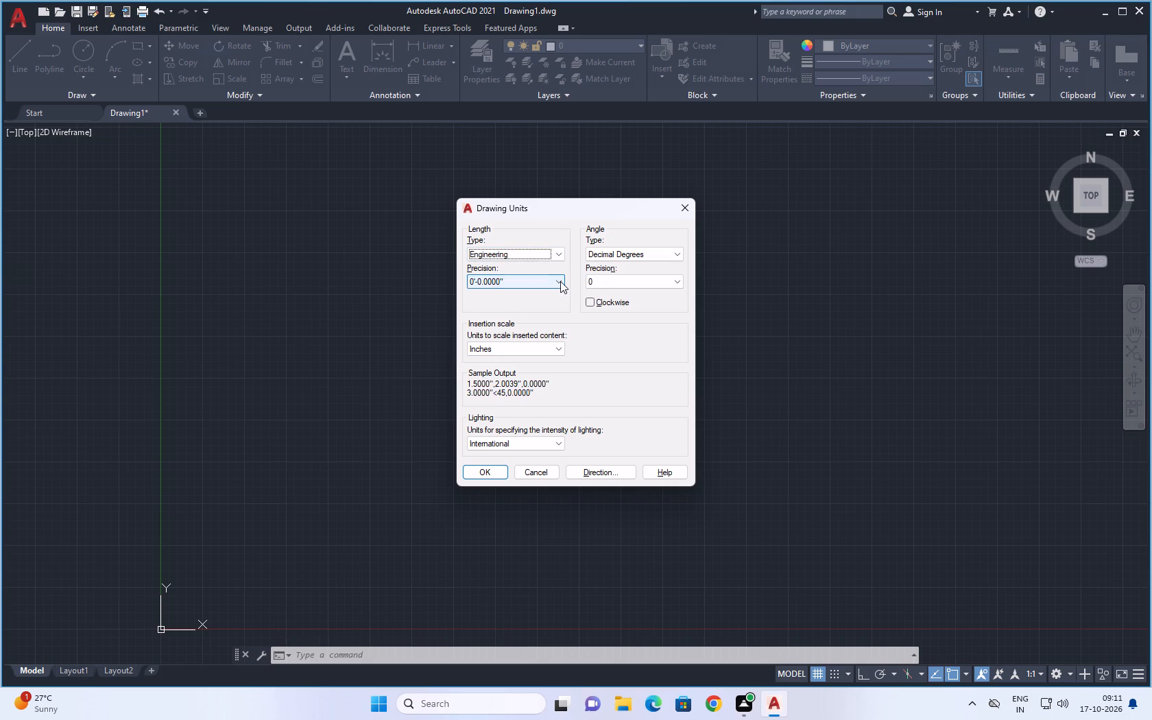
click(560, 281)
click(530, 311)
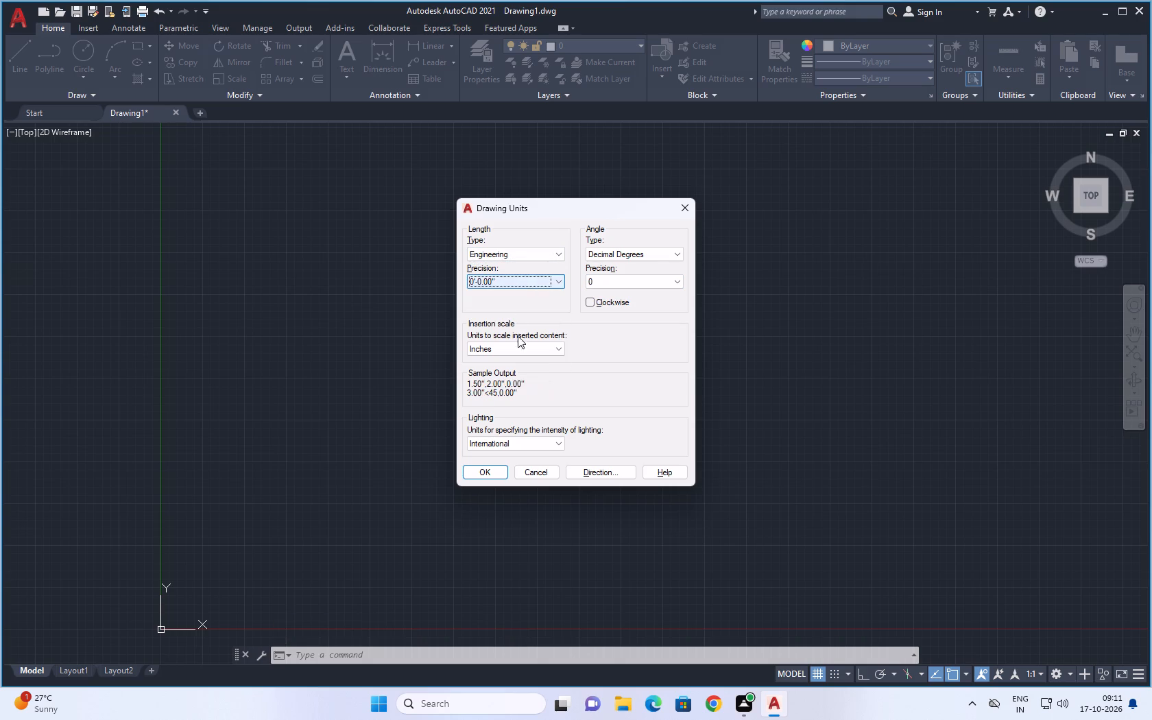
click(489, 472)
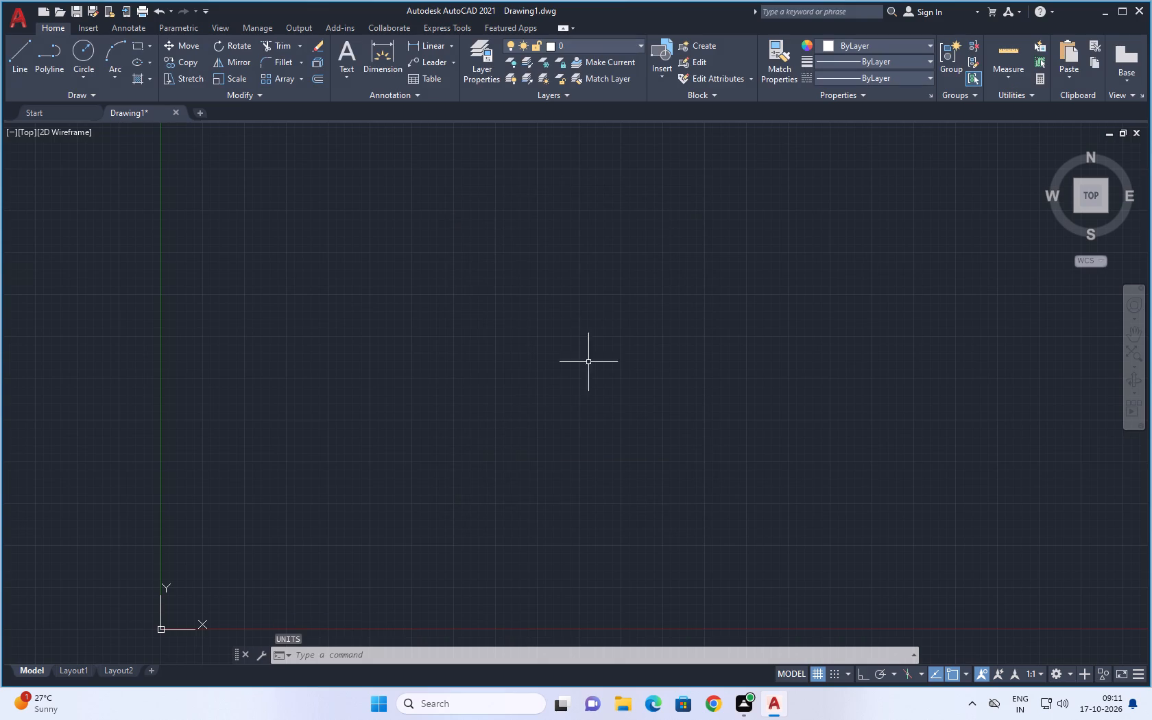
Modify the Standard dimension style's primary units to Engineering format with 0'-0.00" precision.
key(d)
key(space)
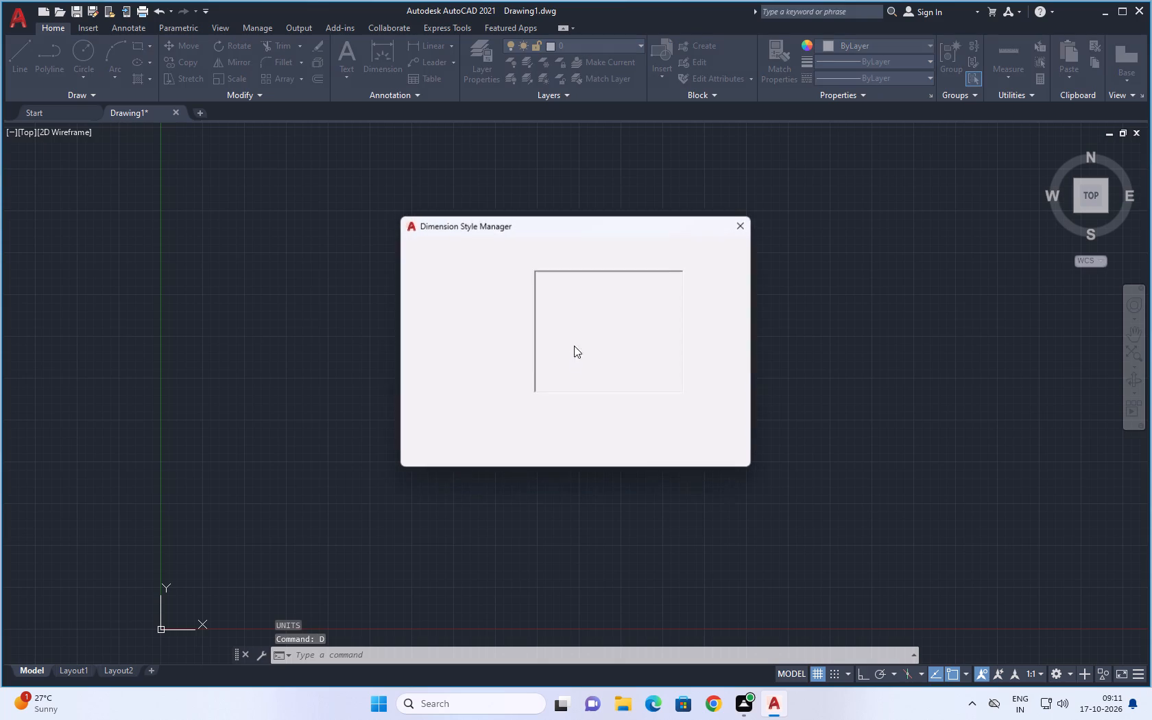
click(712, 320)
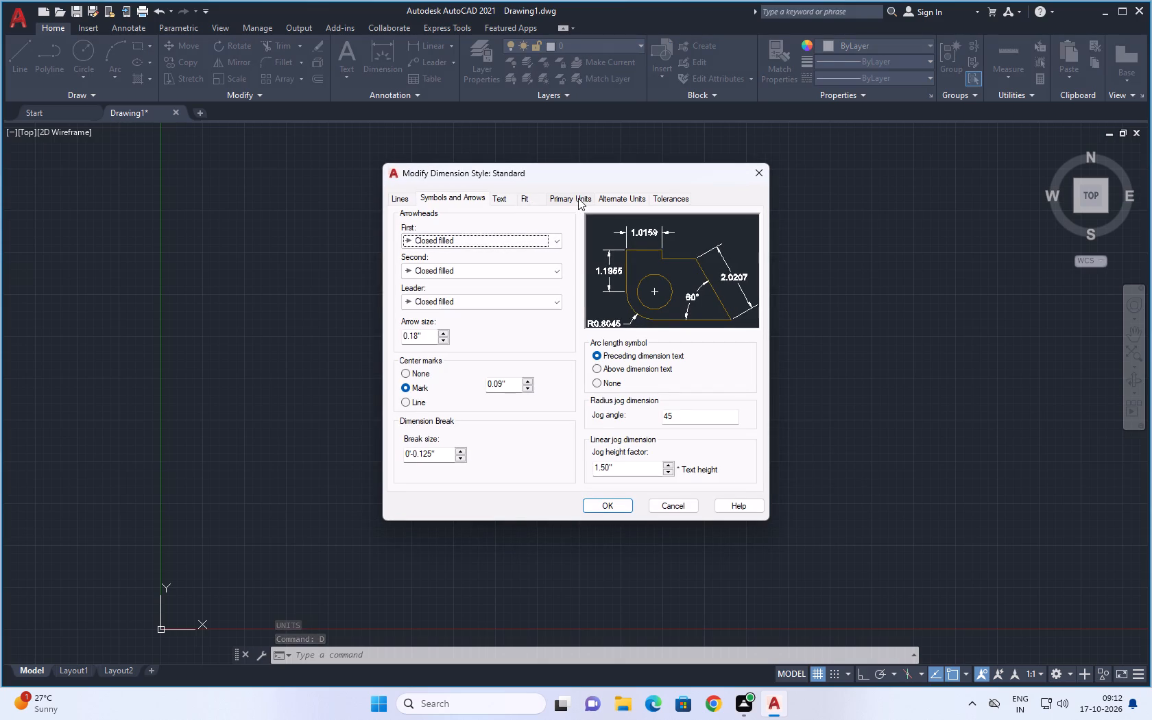
click(578, 198)
click(547, 228)
click(542, 256)
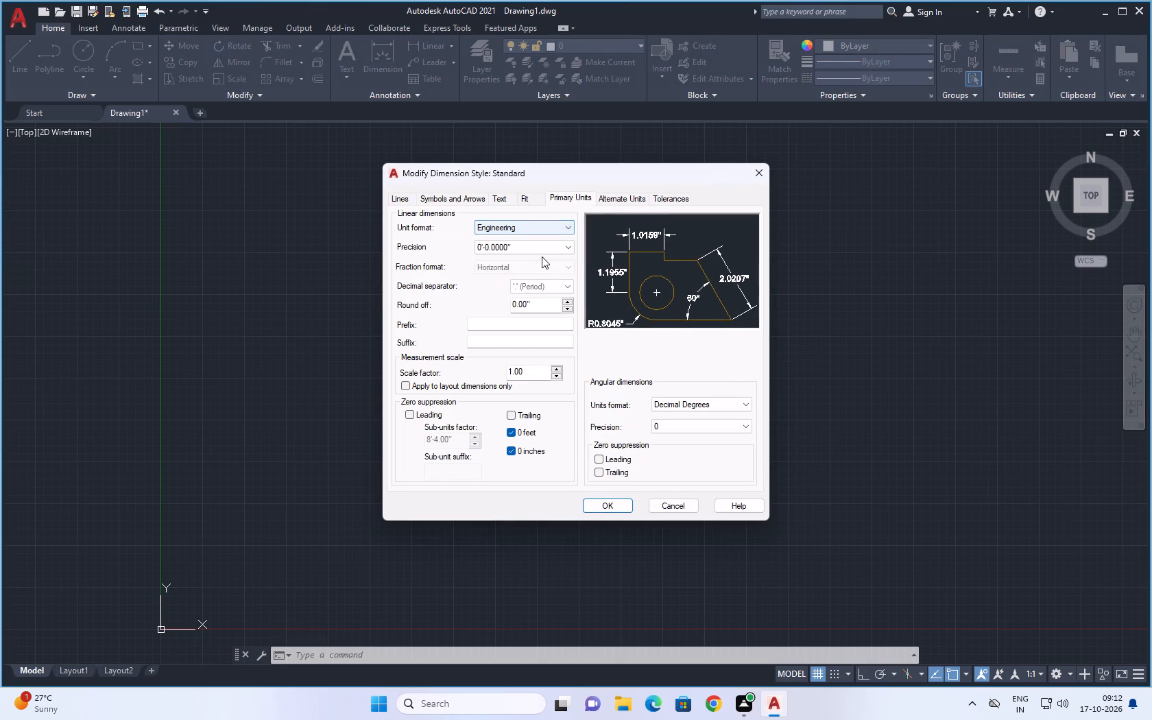
click(547, 249)
click(540, 278)
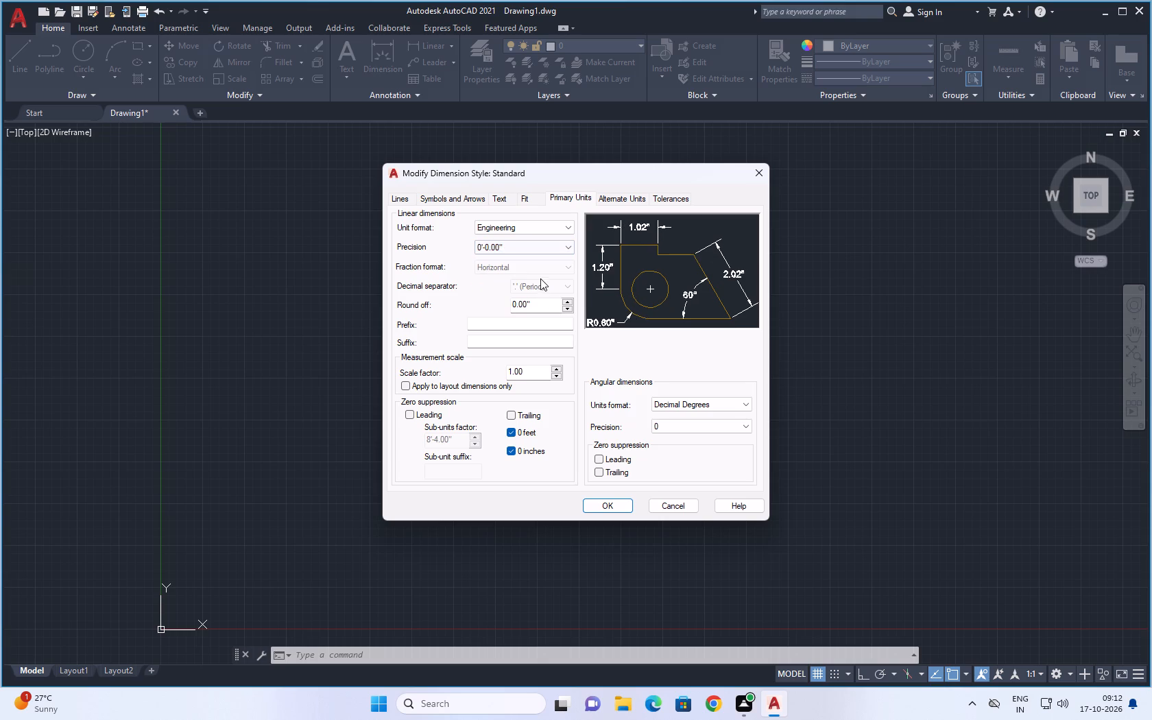
Set both the text height and the arrow size of the Standard dimension style to 2.5".
click(505, 196)
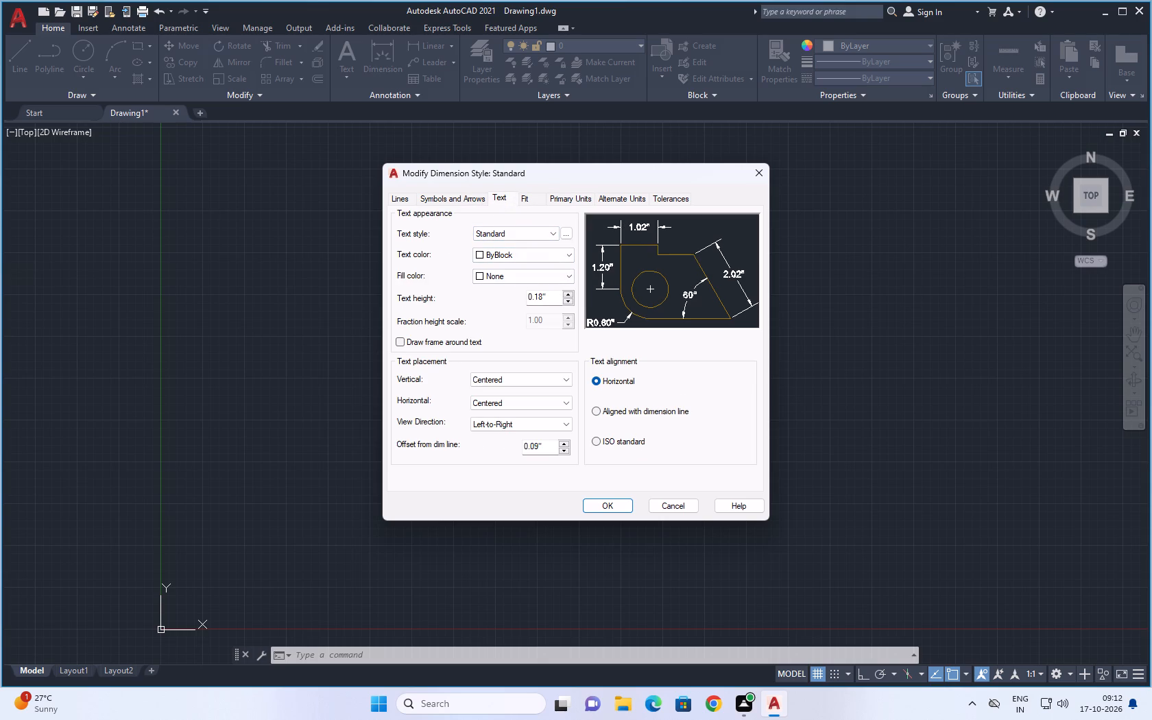
drag(556, 293, 525, 298)
text(2.5)
key(Return)
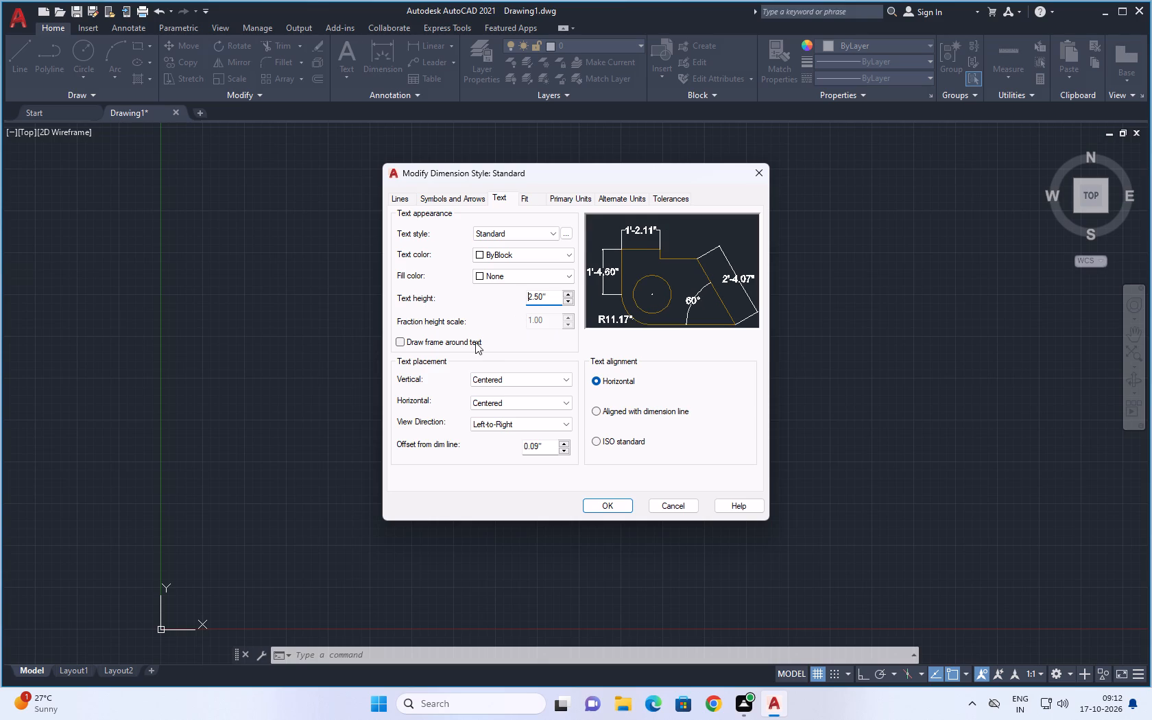
click(466, 201)
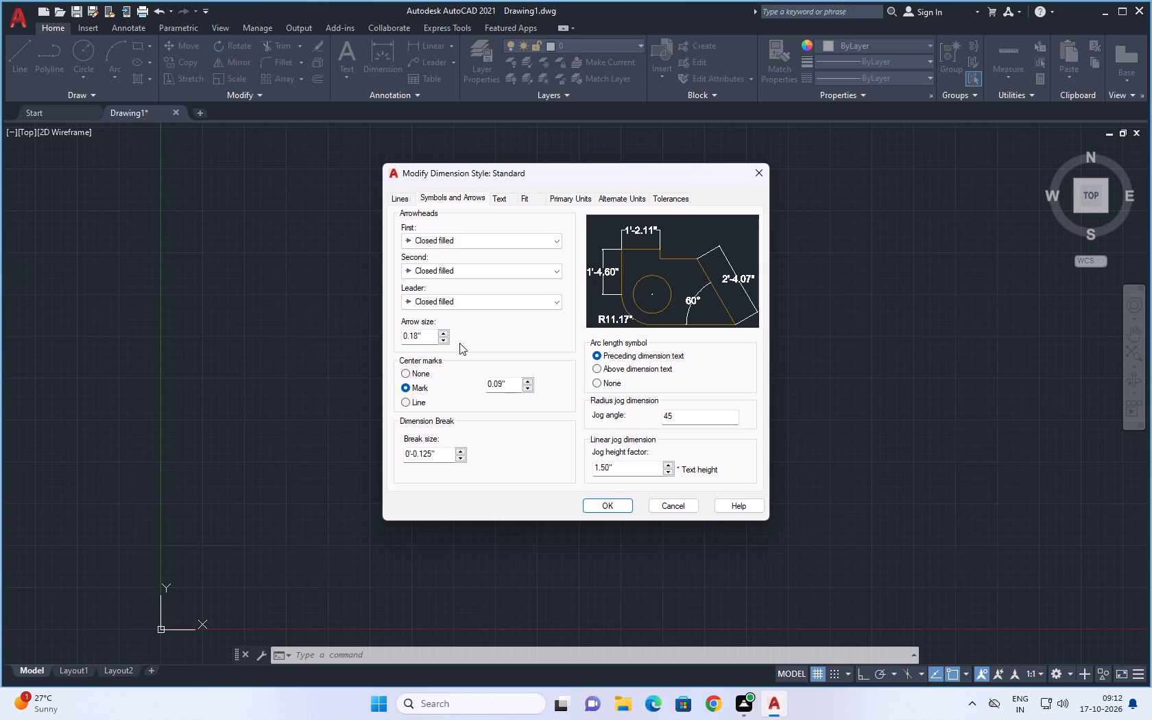
drag(429, 334, 399, 337)
text(2.5)
key(Return)
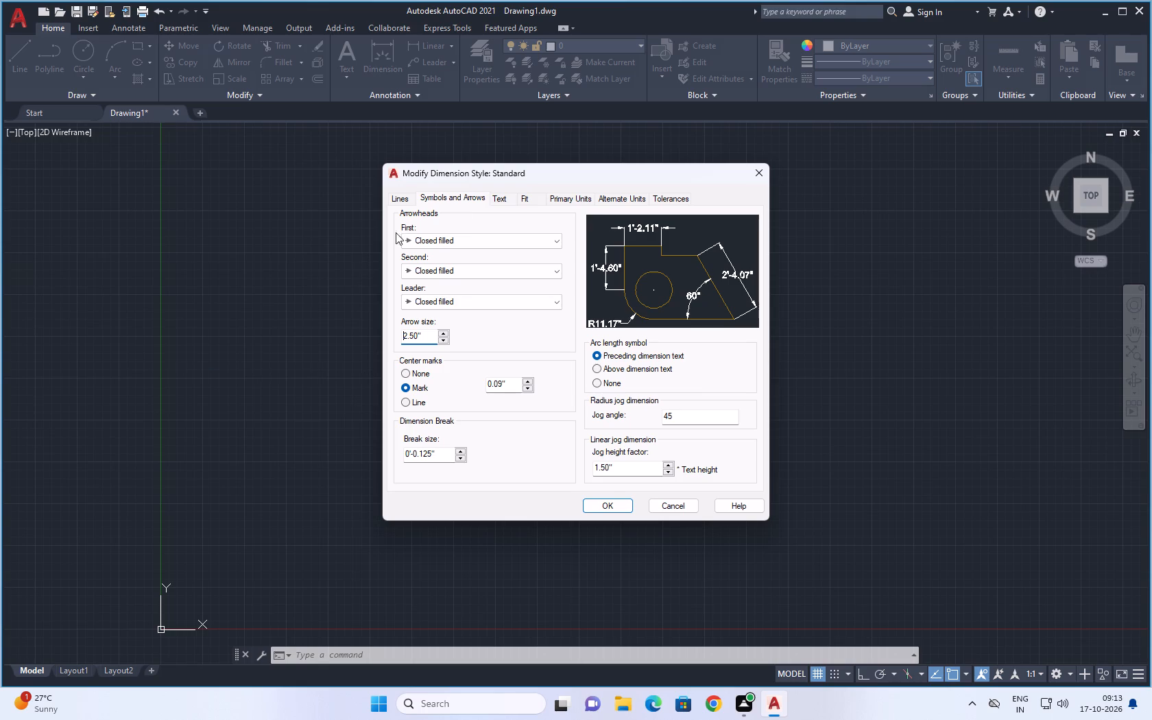
Review the remaining dimension style settings, accept the modified Standard style and make it current.
click(494, 195)
scroll(552, 315, down, 2)
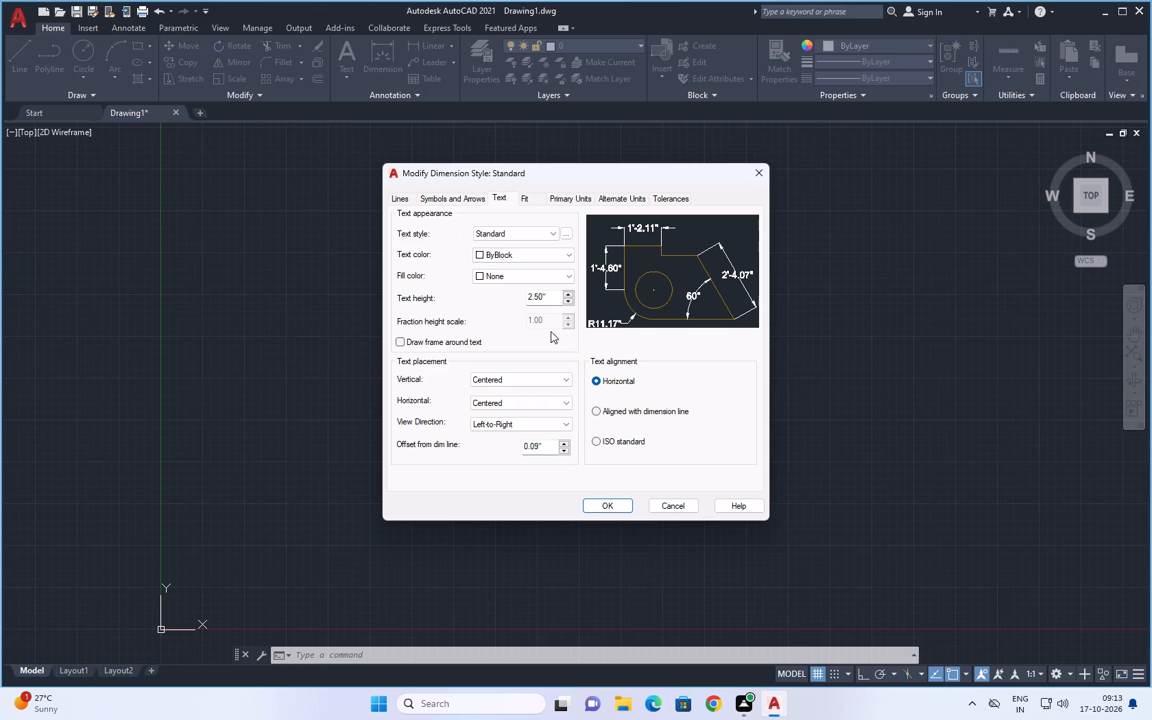
scroll(551, 331, down, 1)
click(408, 195)
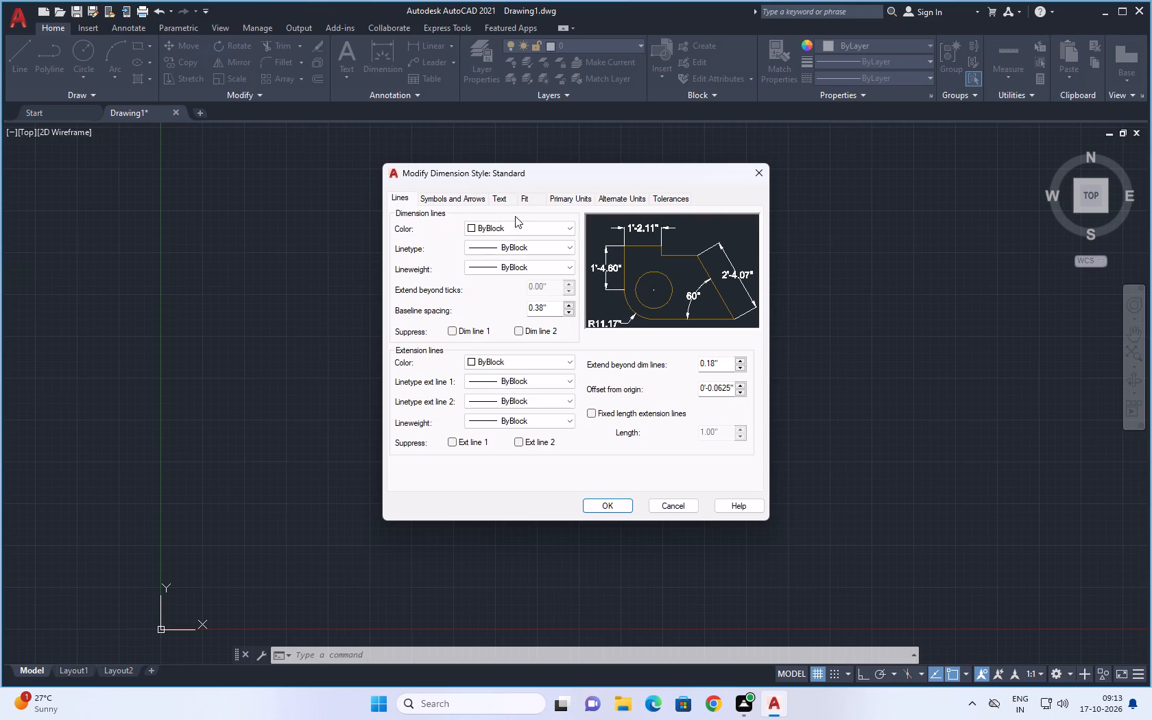
click(561, 200)
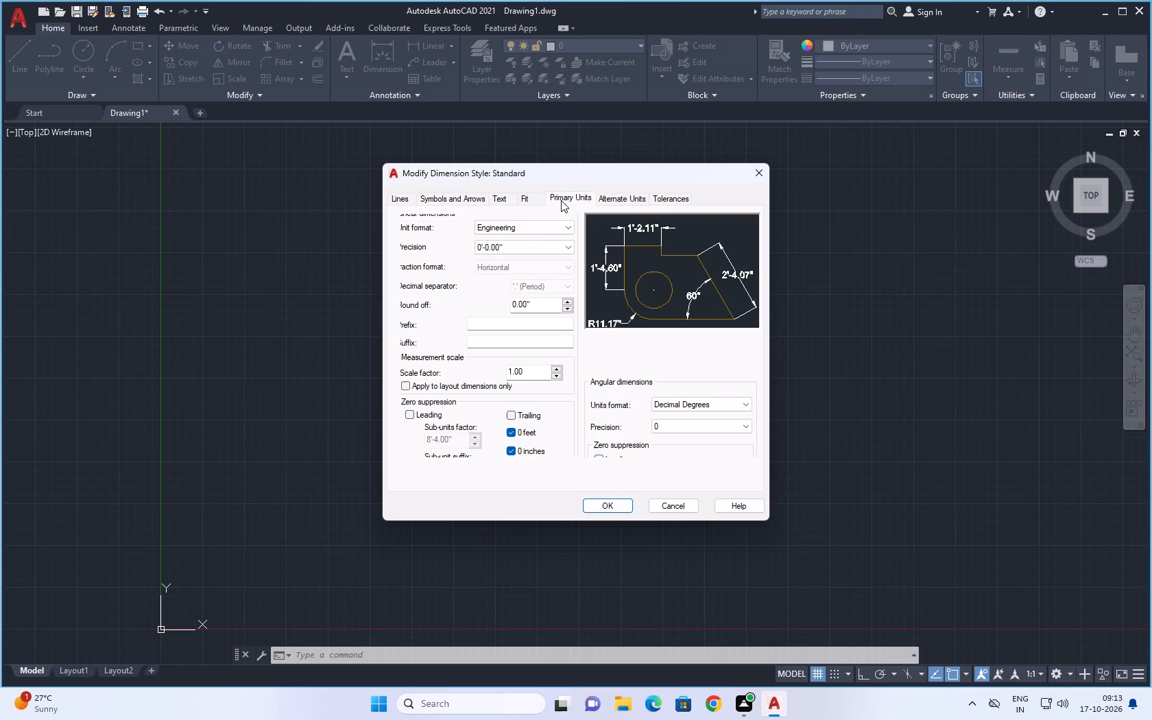
click(608, 198)
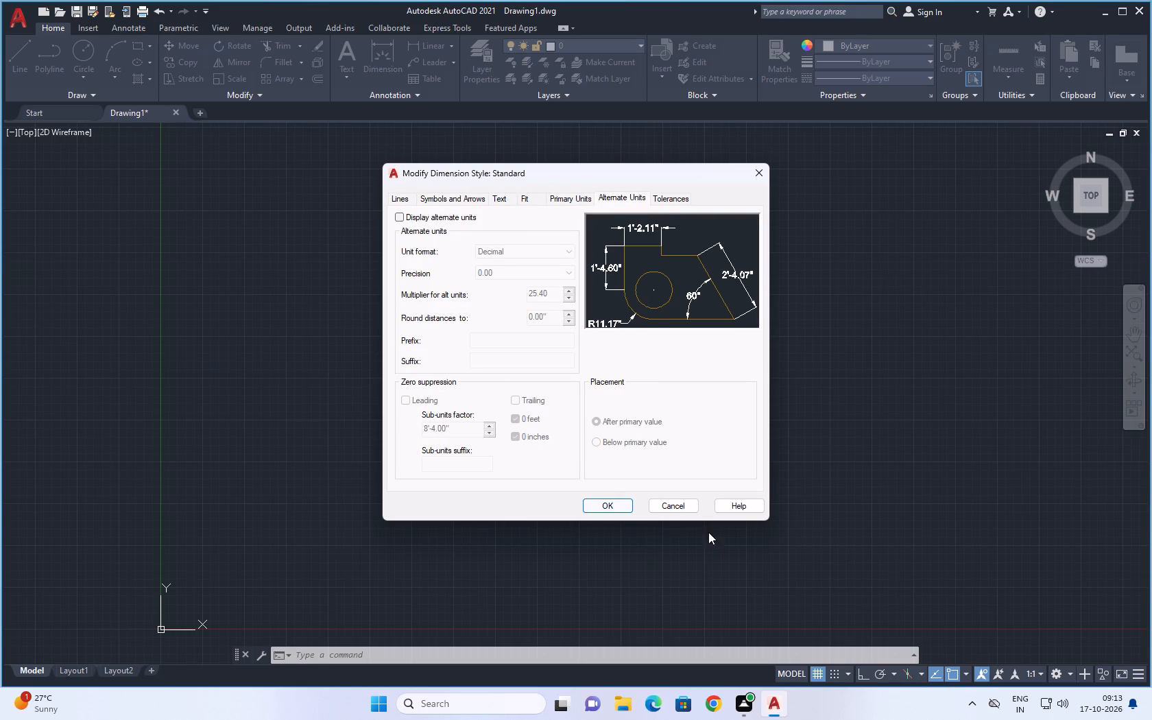
click(615, 501)
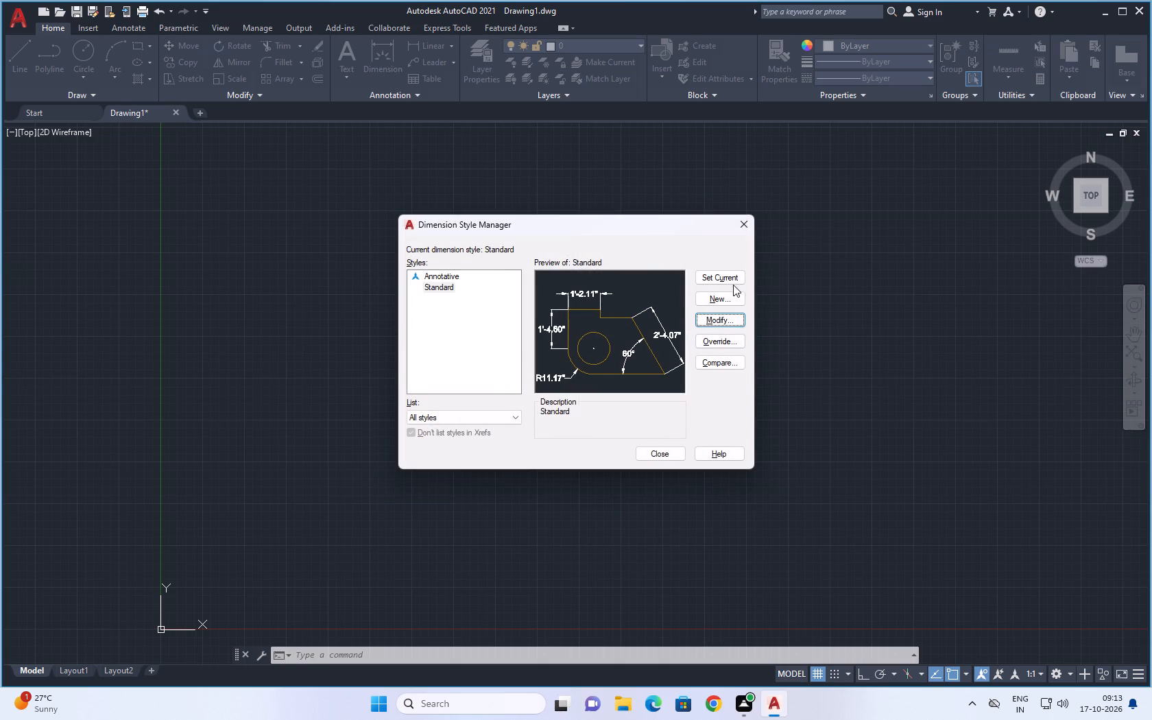
click(733, 280)
click(669, 450)
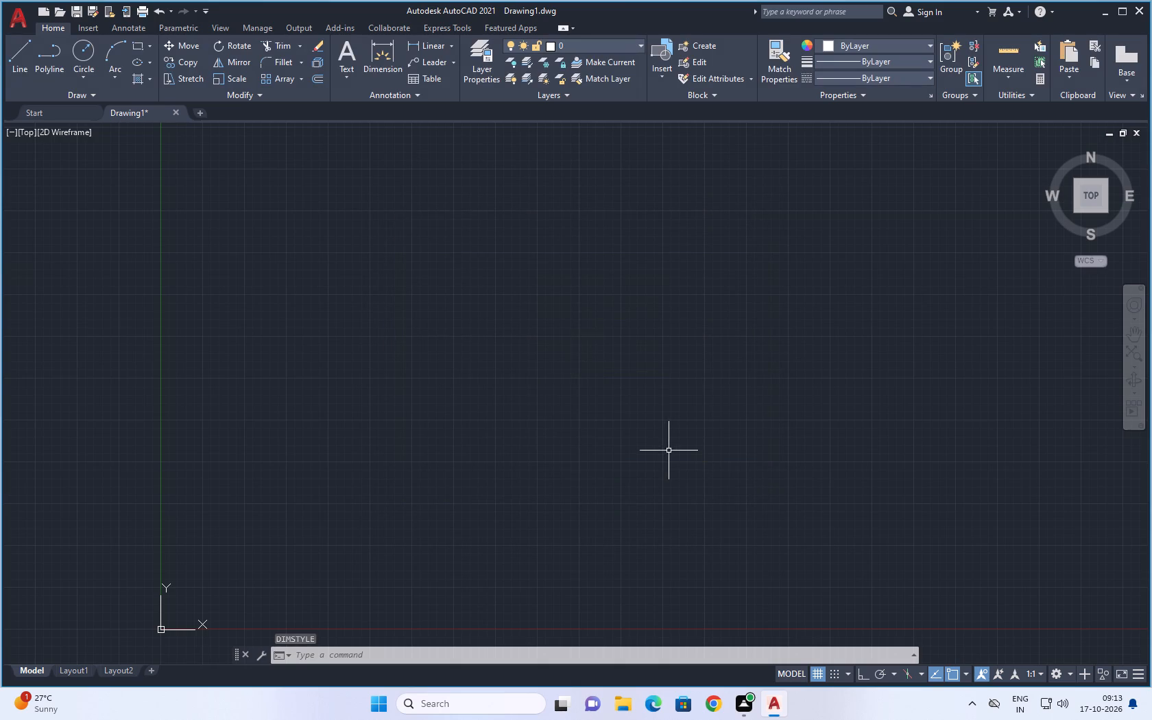
Draw a rectangle 26' wide and 44' high in the empty drawing area.
scroll(592, 428, down, 3)
middle_drag(664, 365, 389, 437)
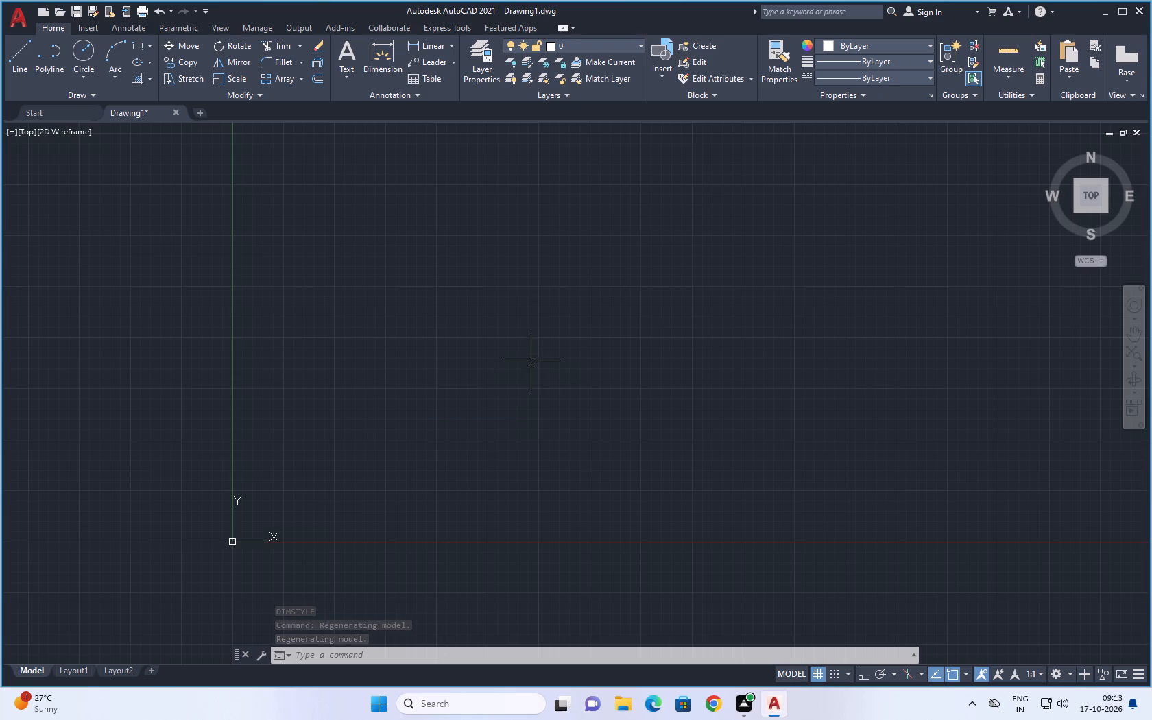
scroll(531, 361, down, 1)
middle_click(582, 333)
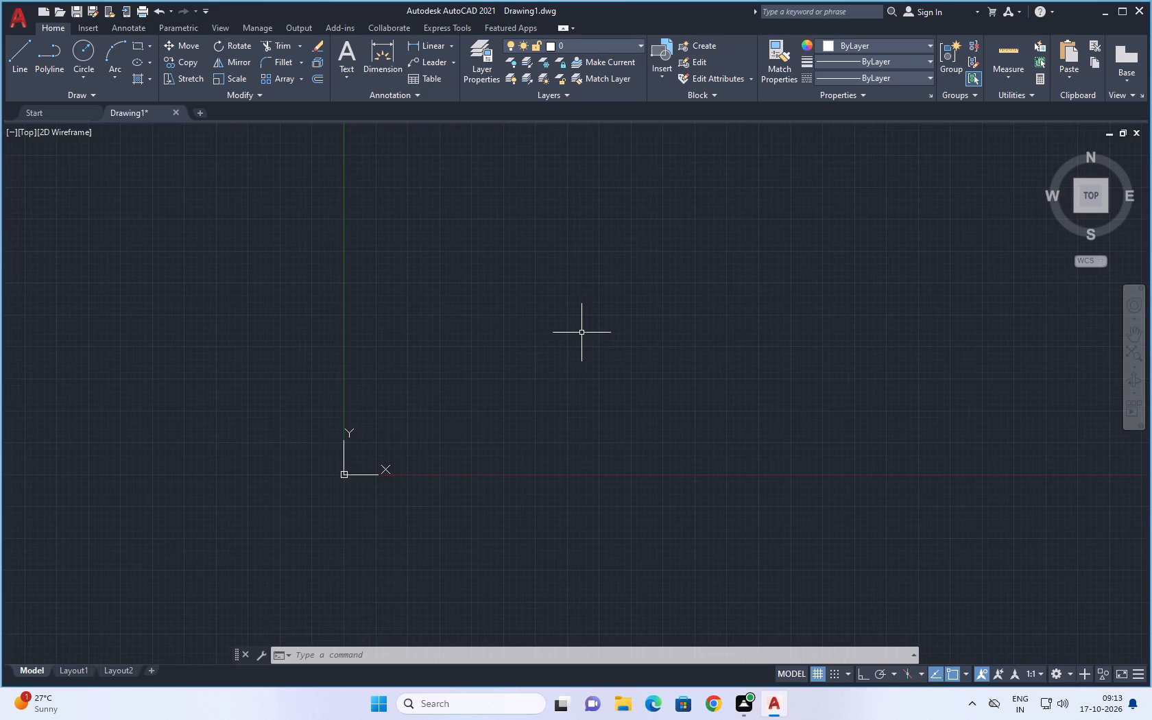
scroll(581, 333, down, 1)
middle_drag(620, 326, 245, 455)
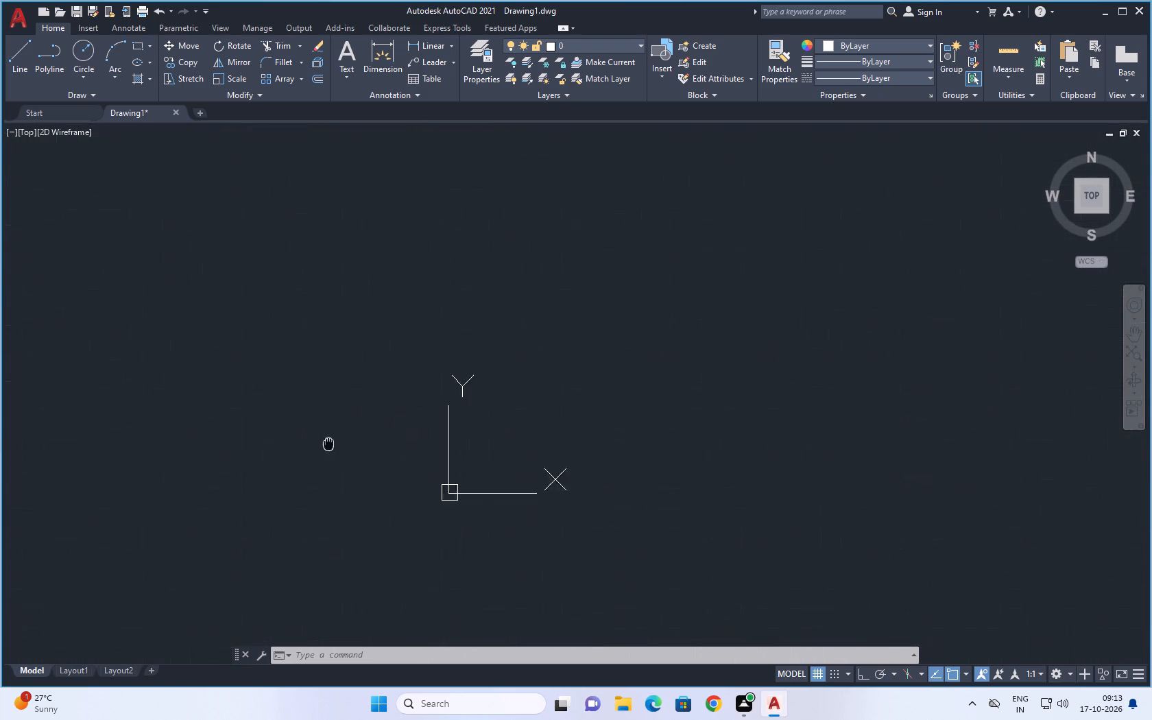
middle_drag(245, 455, 211, 462)
scroll(362, 372, down, 1)
middle_drag(495, 290, 467, 386)
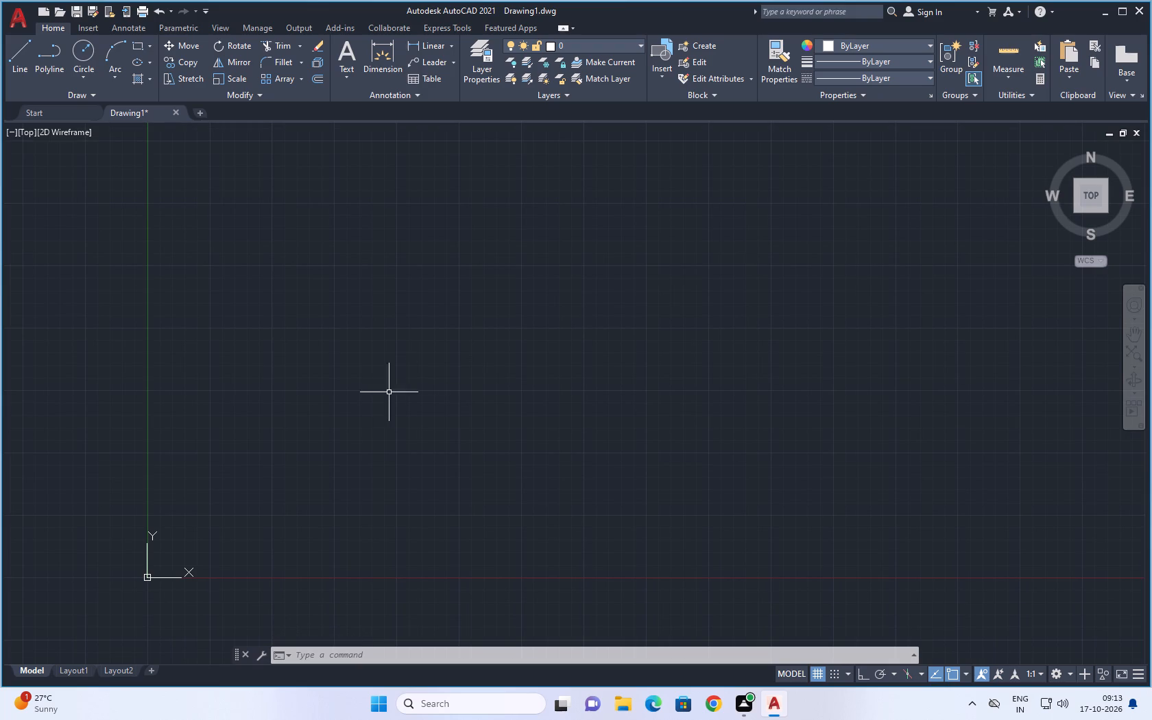
click(136, 44)
click(397, 211)
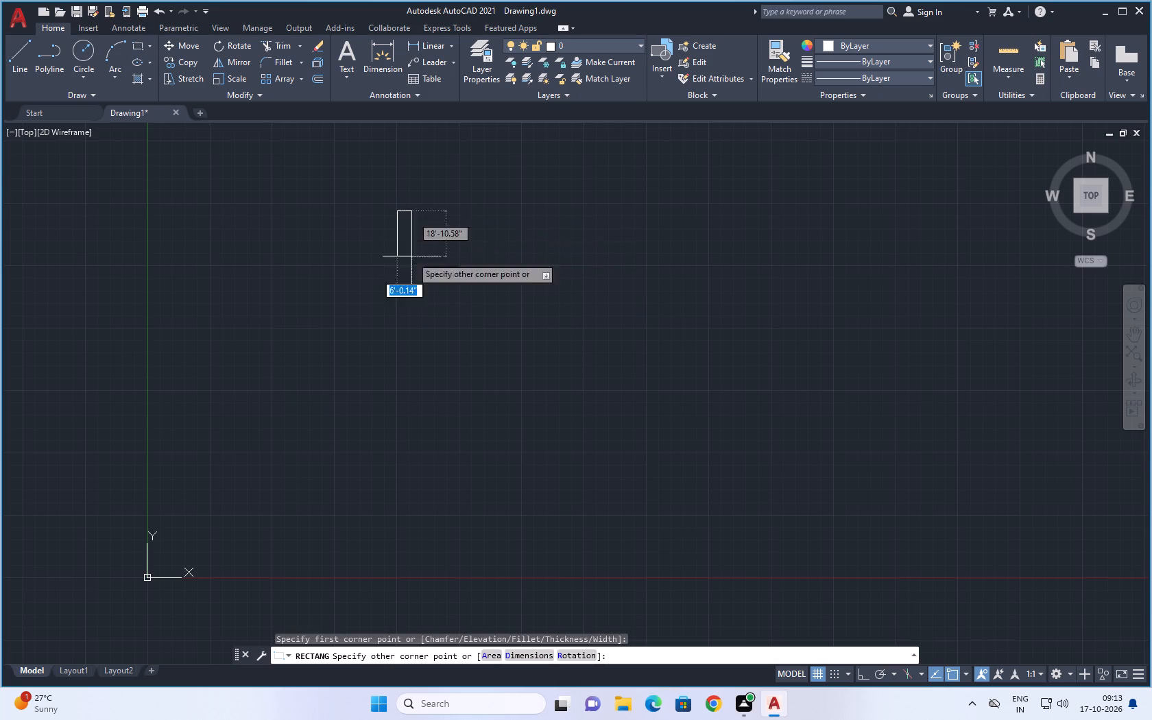
text(26')
key(comma)
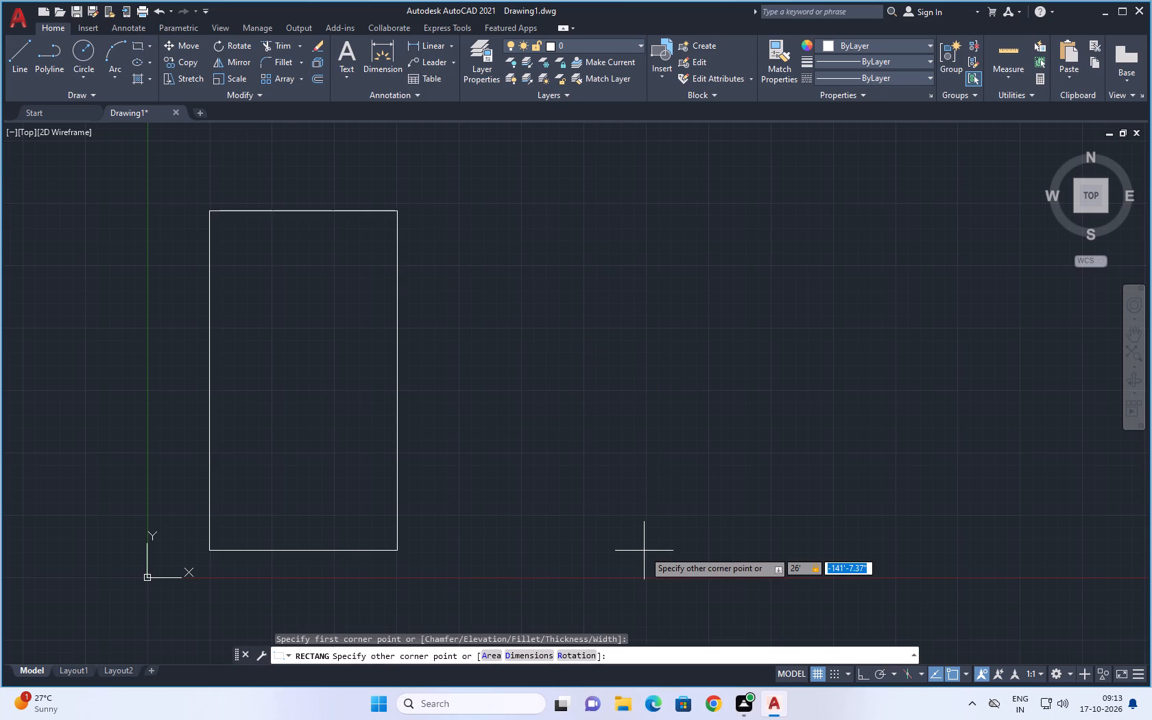
text(44')
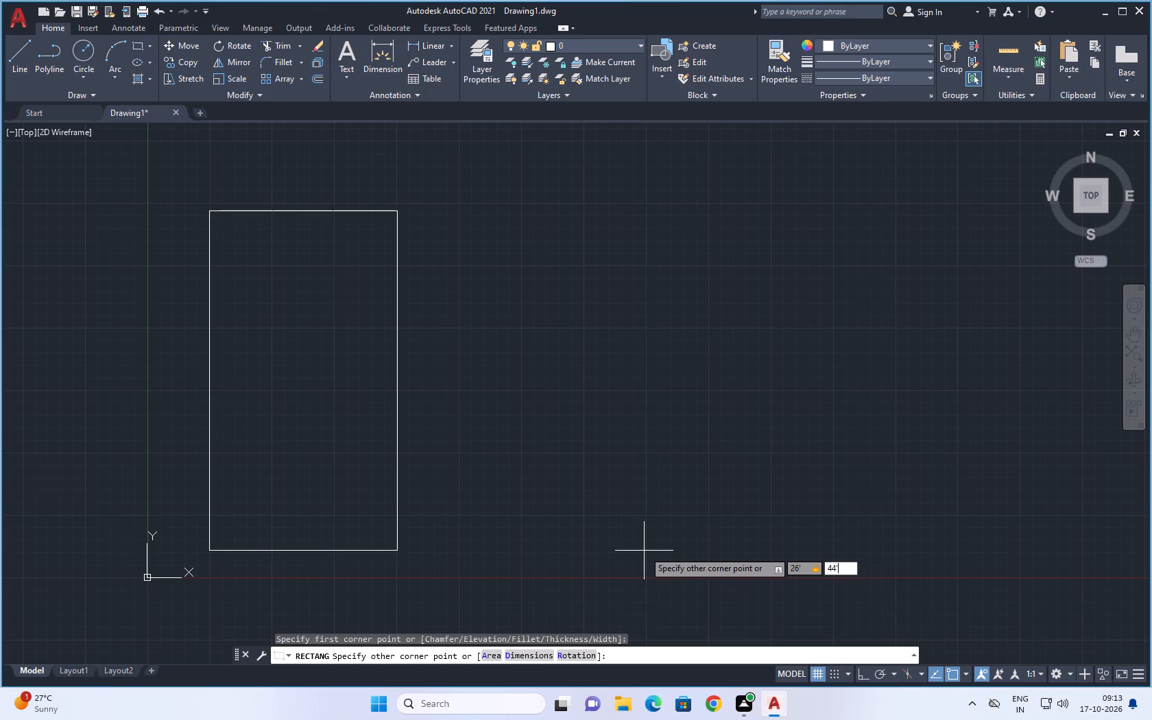
key(Return)
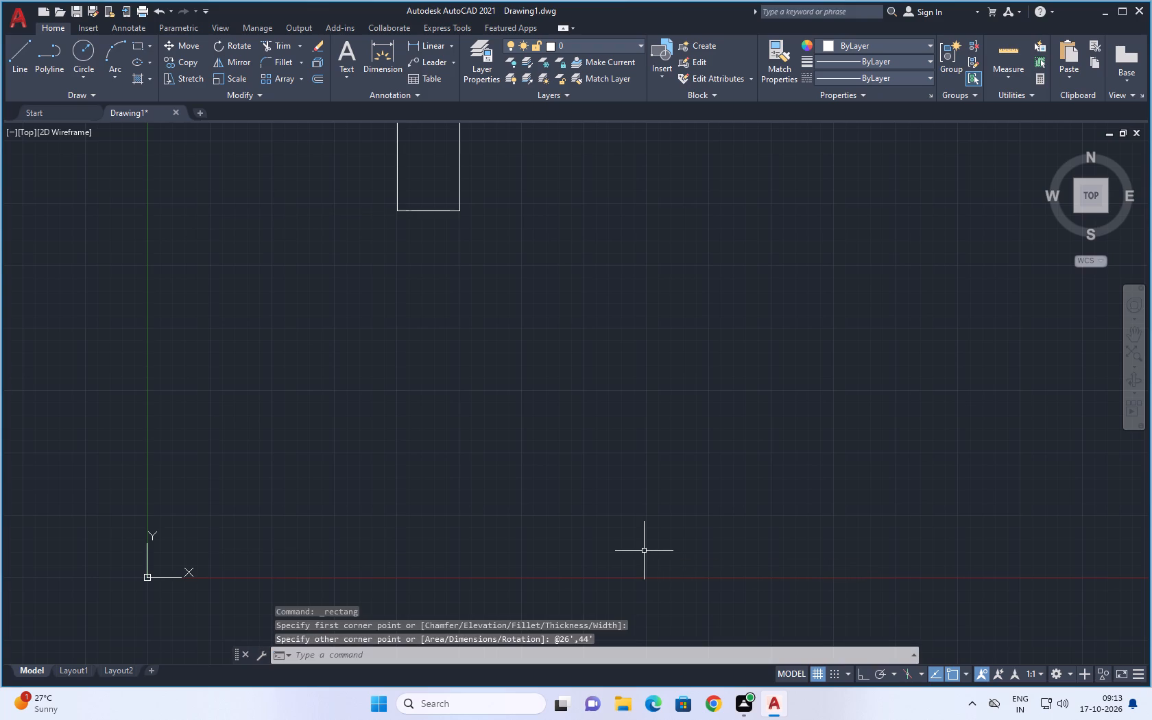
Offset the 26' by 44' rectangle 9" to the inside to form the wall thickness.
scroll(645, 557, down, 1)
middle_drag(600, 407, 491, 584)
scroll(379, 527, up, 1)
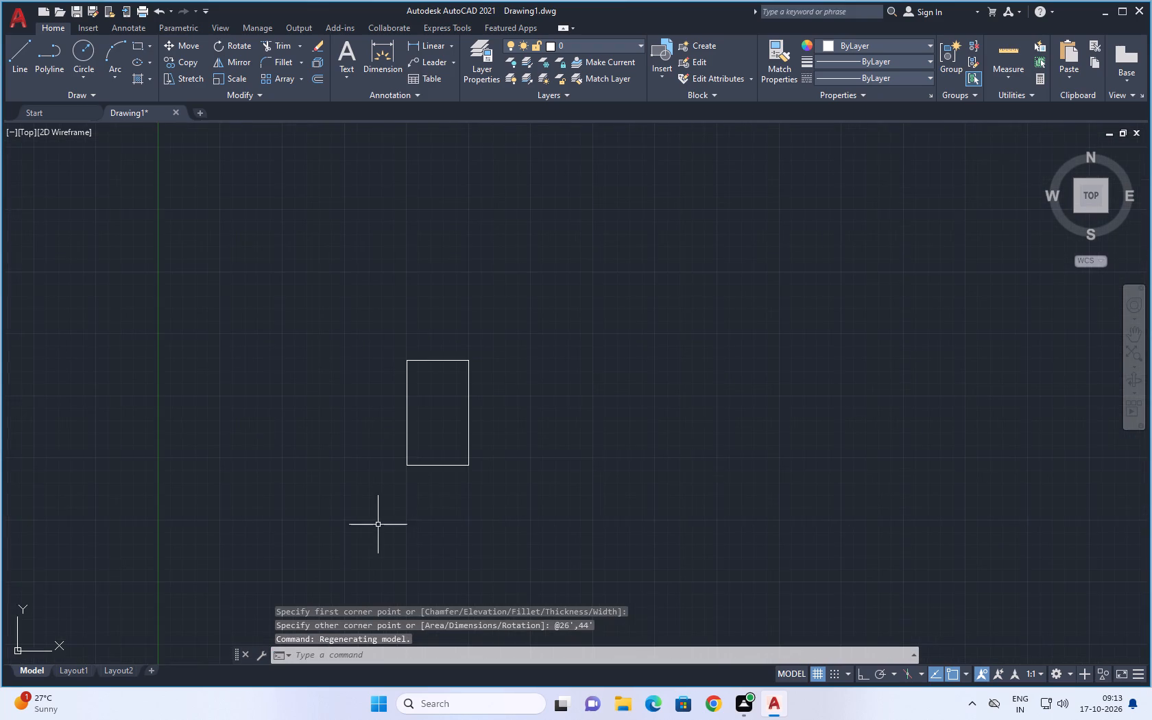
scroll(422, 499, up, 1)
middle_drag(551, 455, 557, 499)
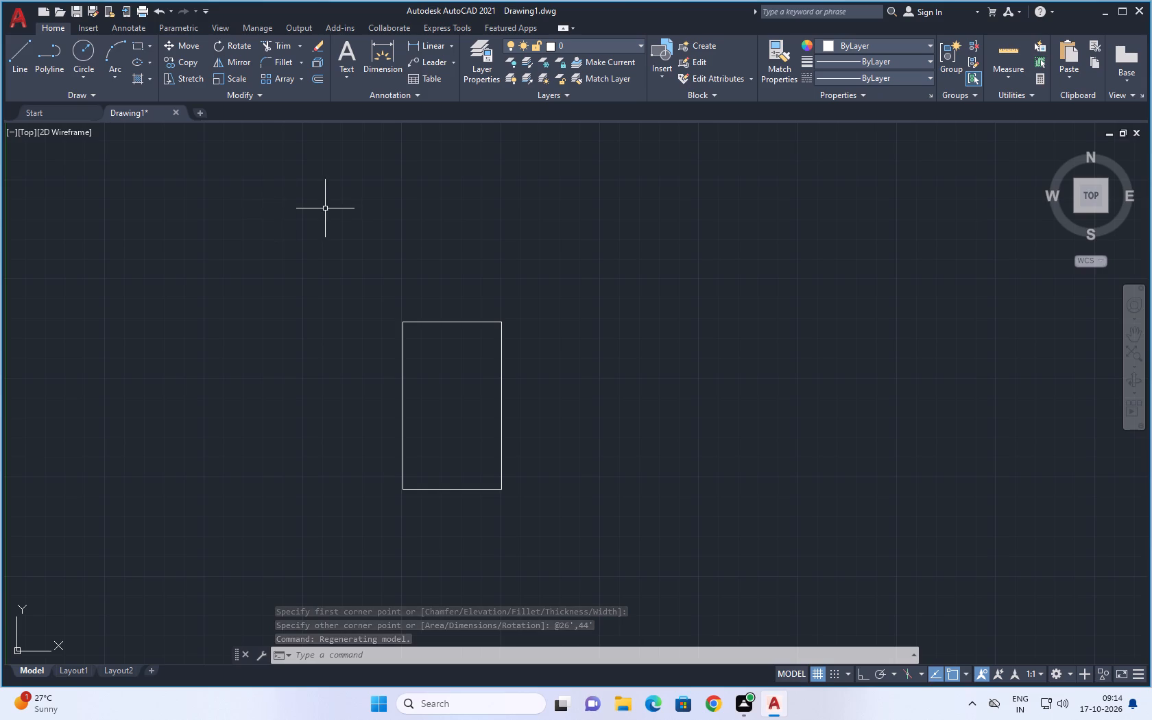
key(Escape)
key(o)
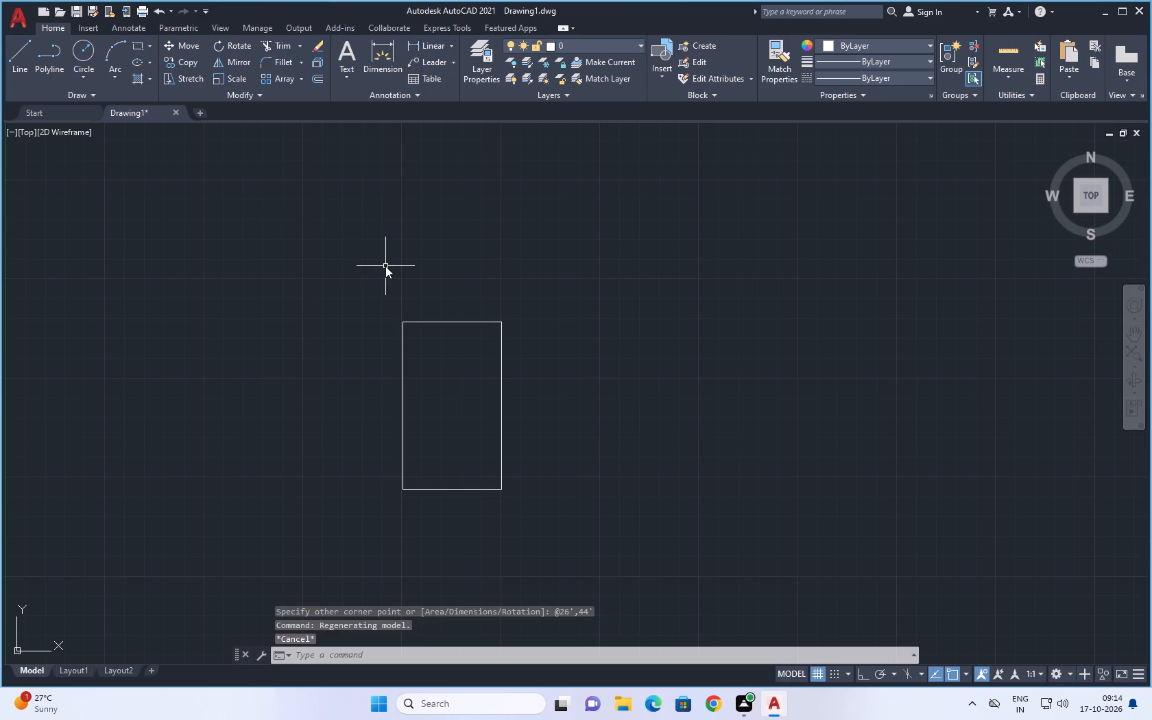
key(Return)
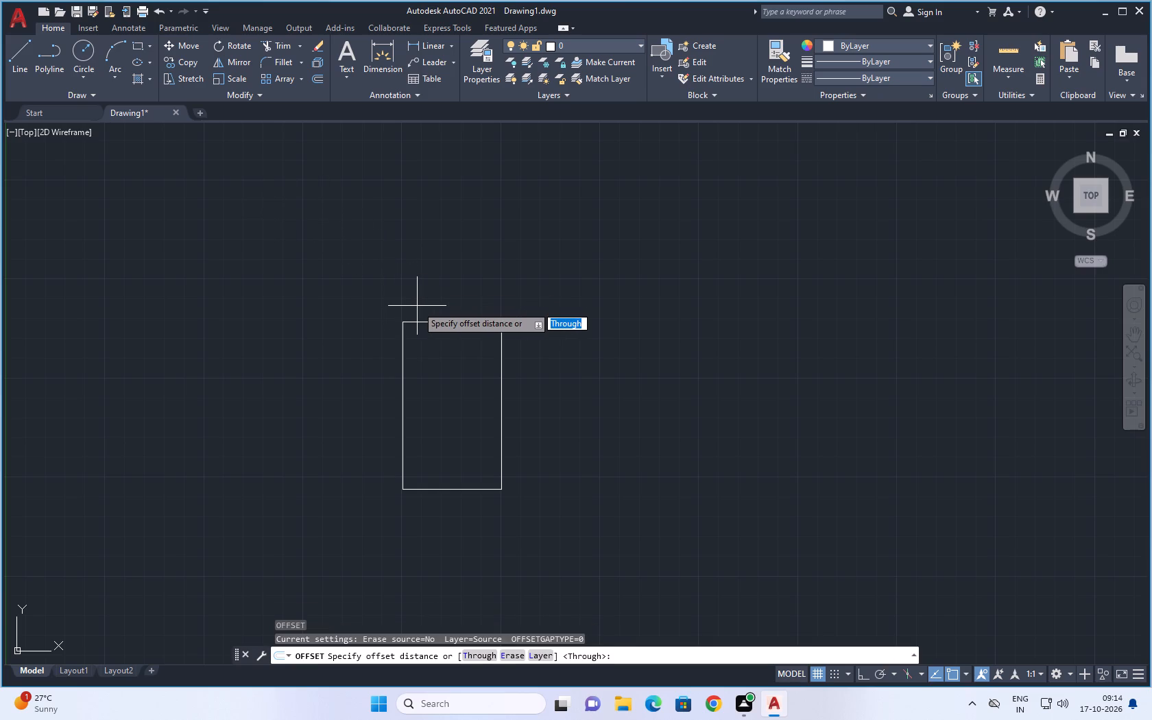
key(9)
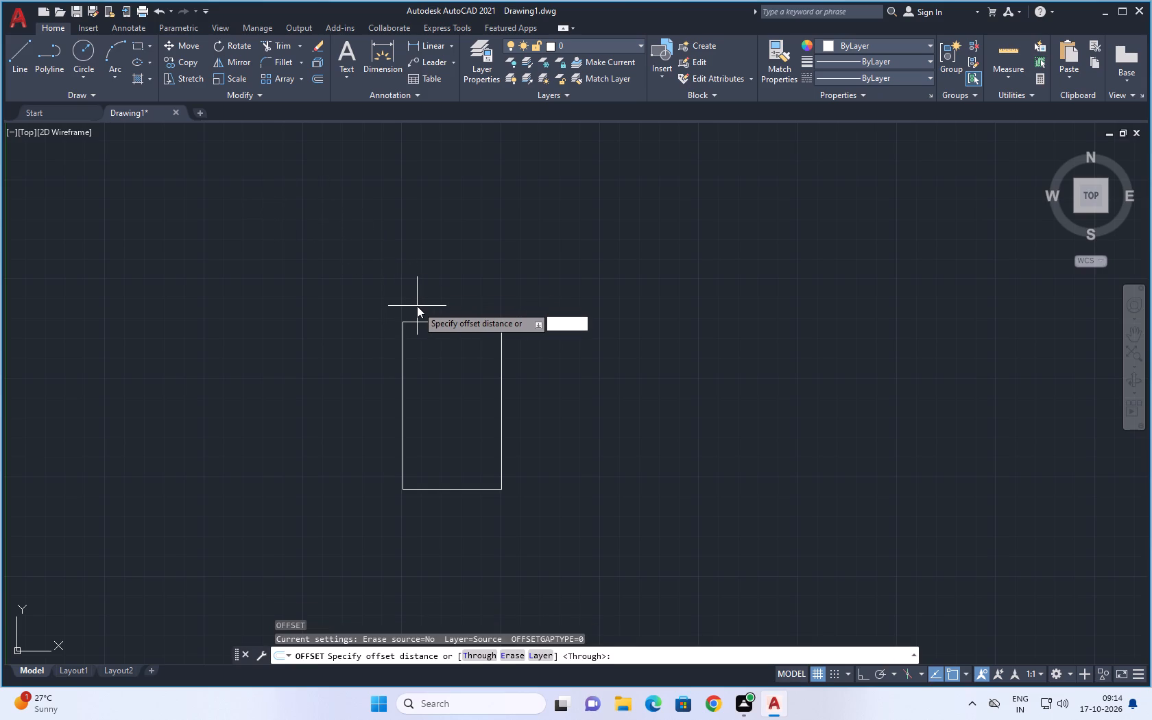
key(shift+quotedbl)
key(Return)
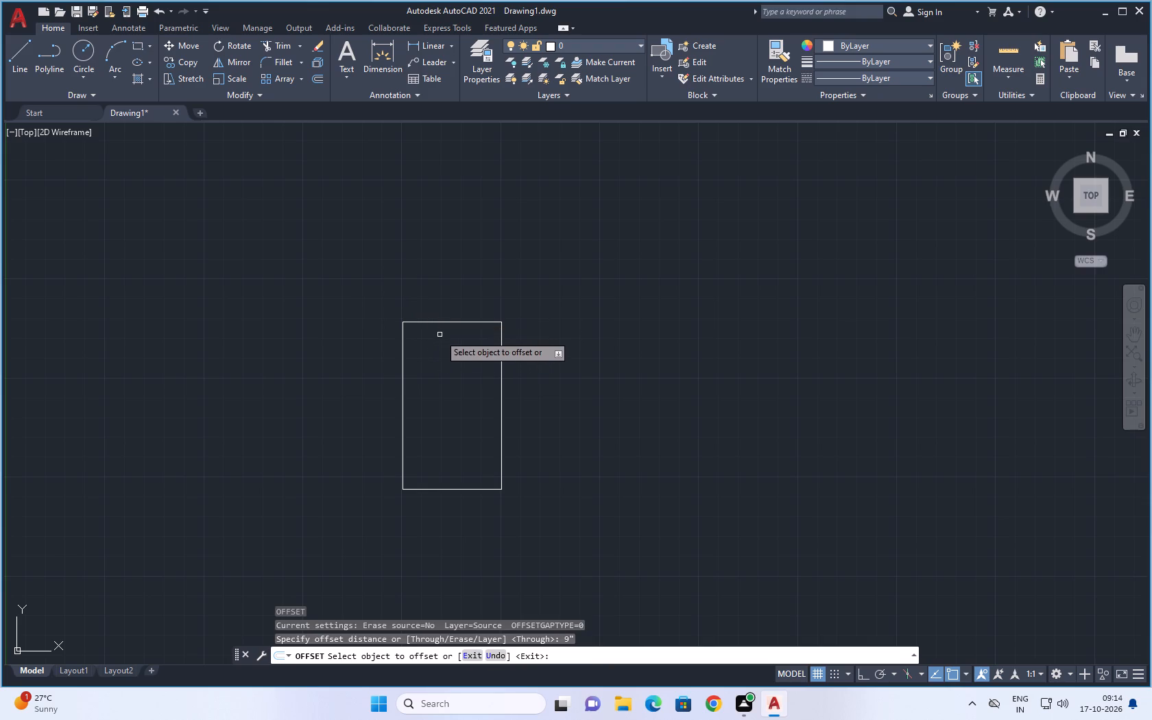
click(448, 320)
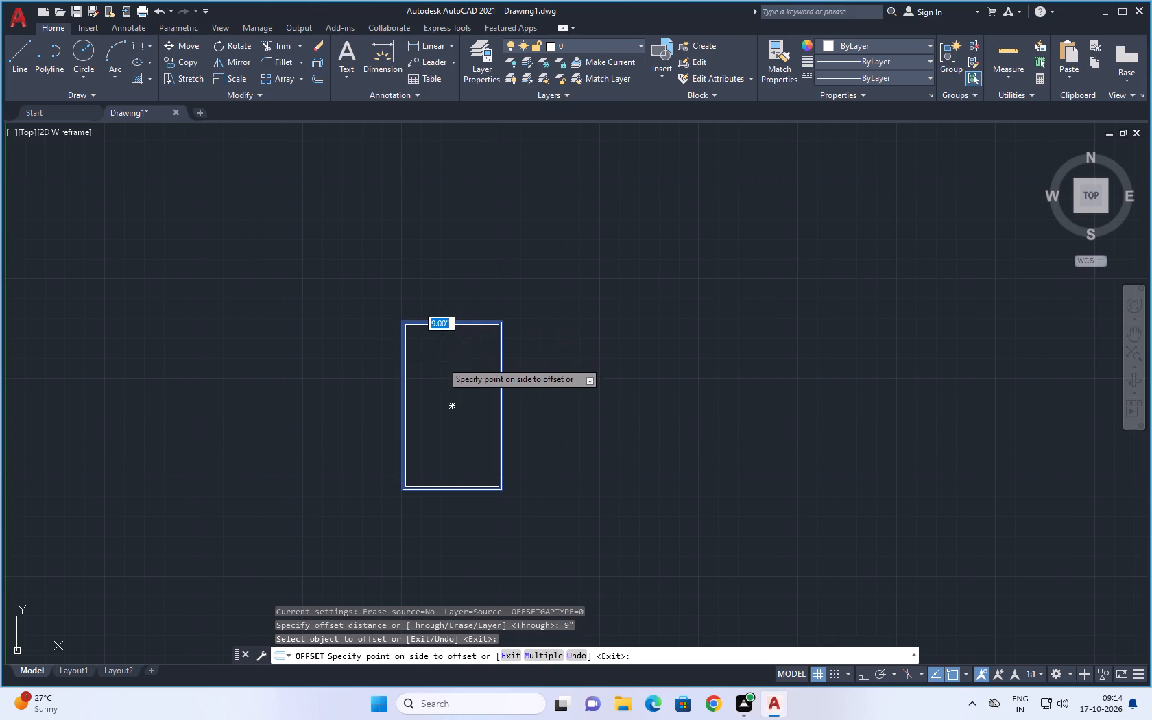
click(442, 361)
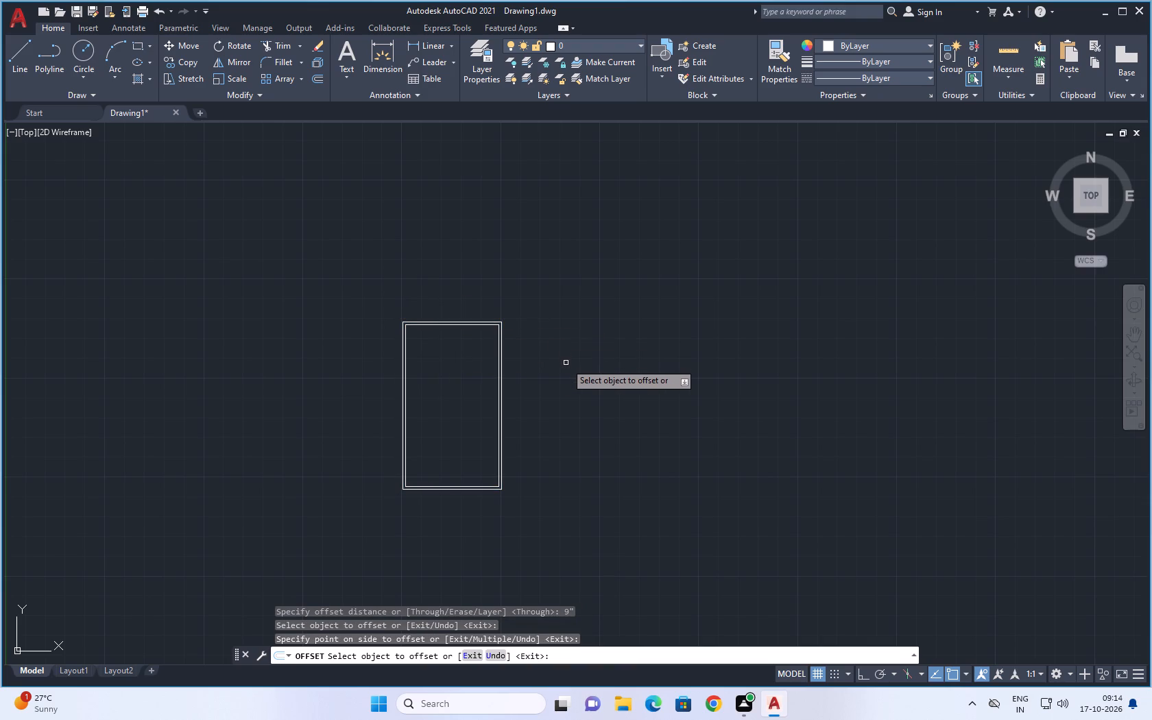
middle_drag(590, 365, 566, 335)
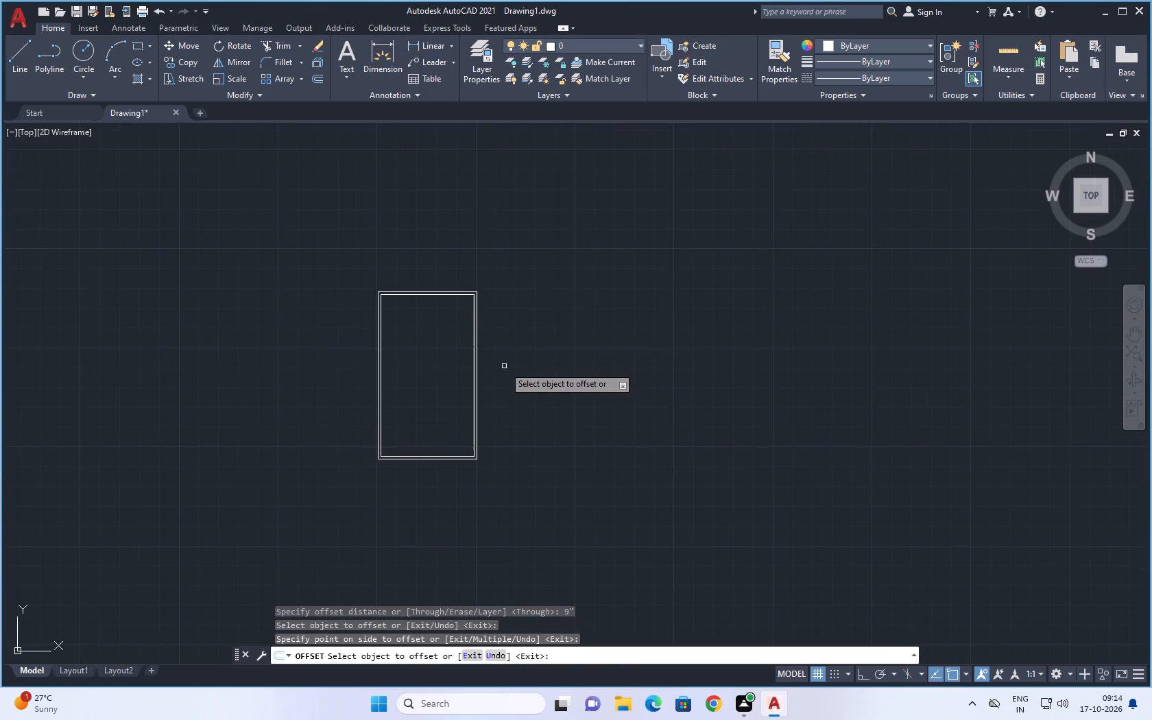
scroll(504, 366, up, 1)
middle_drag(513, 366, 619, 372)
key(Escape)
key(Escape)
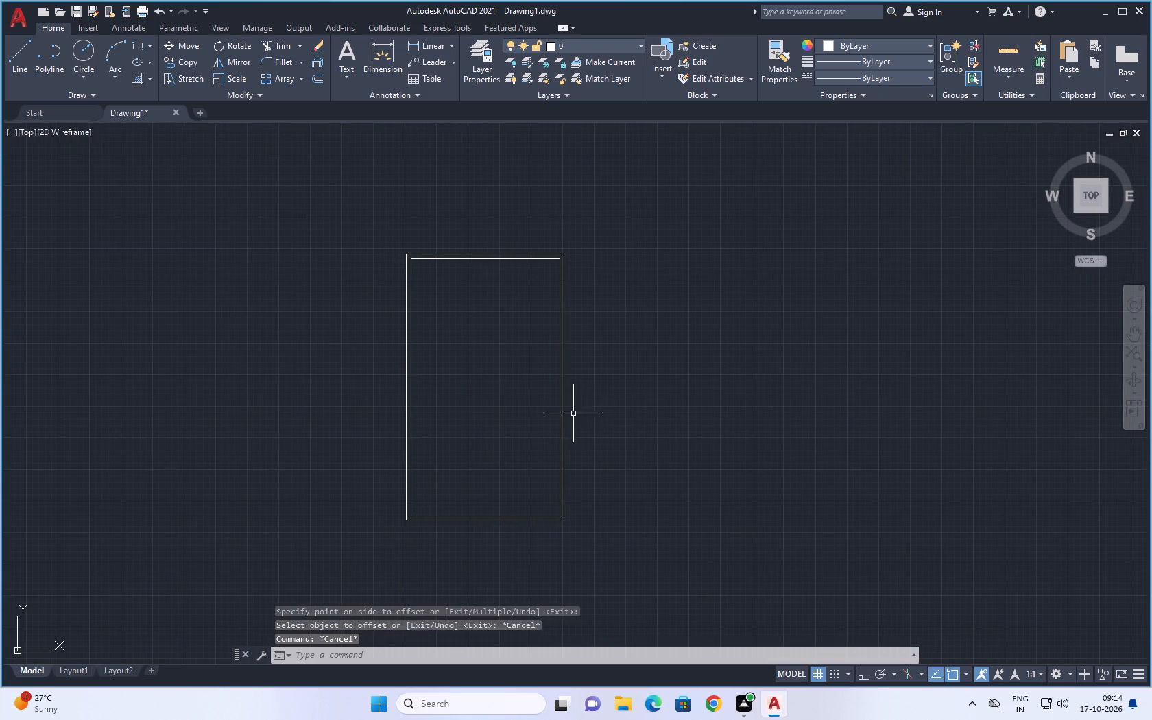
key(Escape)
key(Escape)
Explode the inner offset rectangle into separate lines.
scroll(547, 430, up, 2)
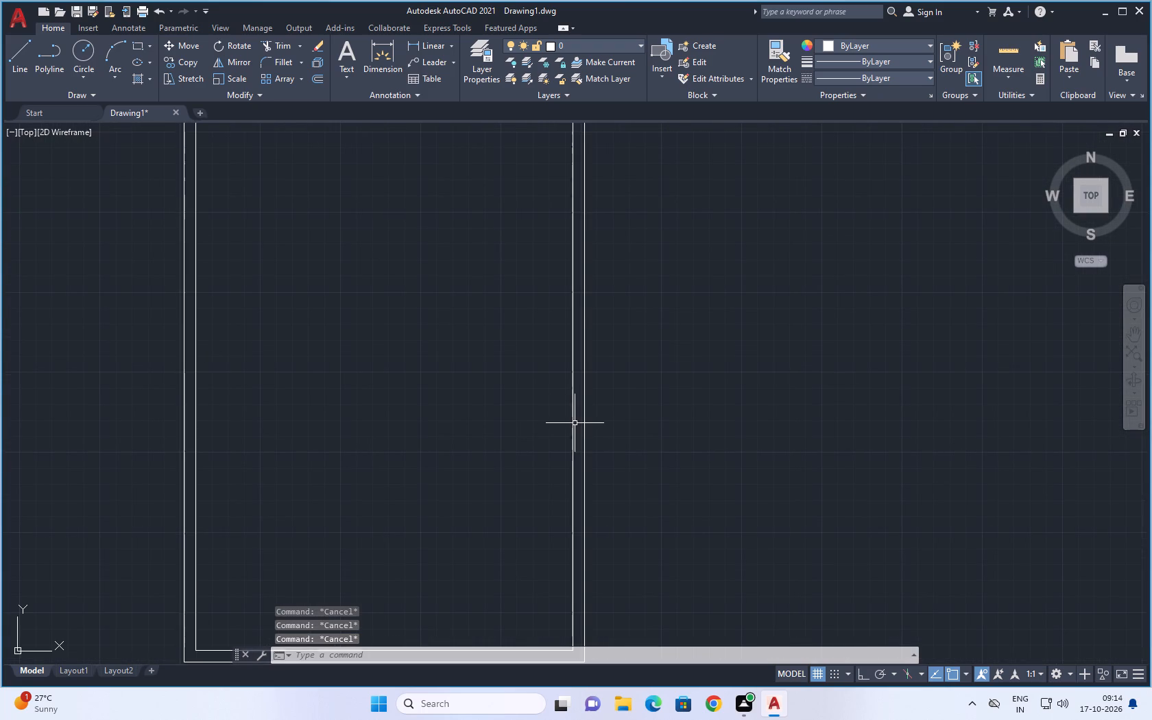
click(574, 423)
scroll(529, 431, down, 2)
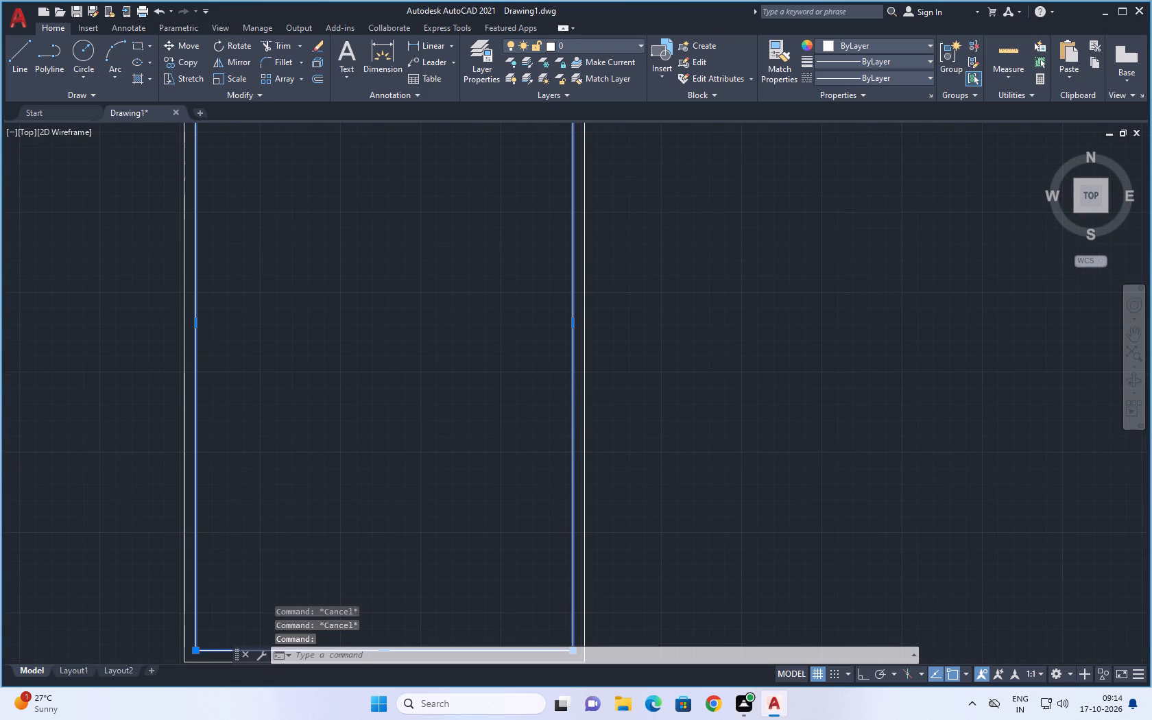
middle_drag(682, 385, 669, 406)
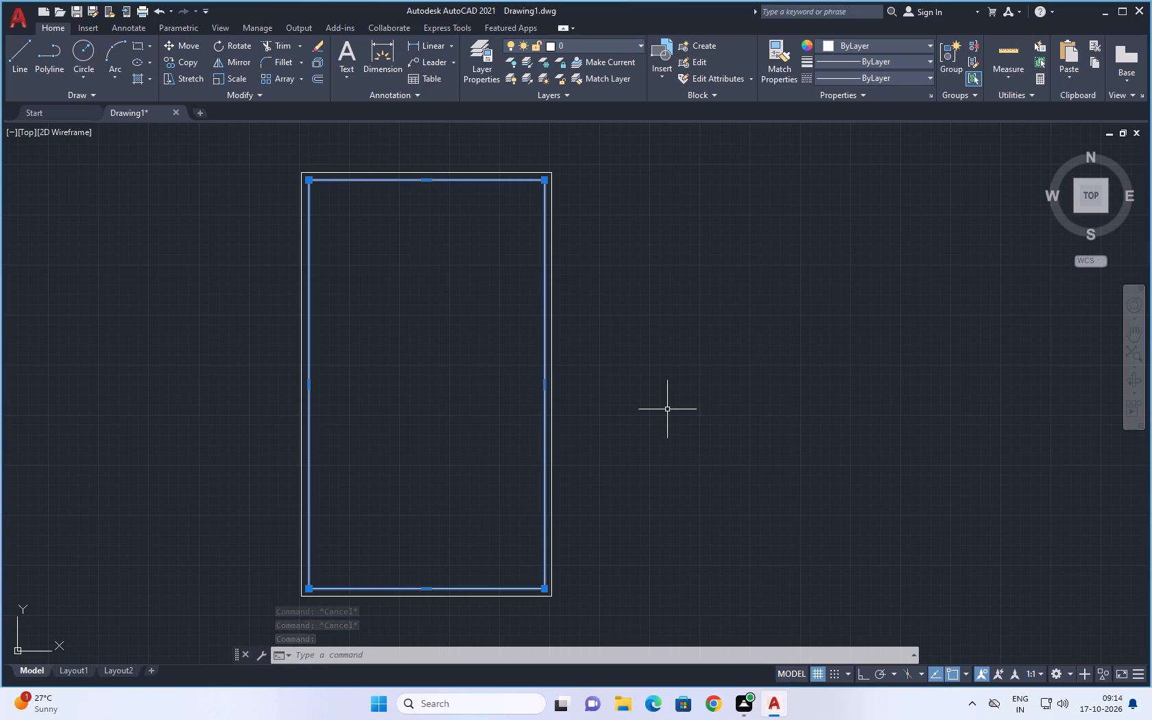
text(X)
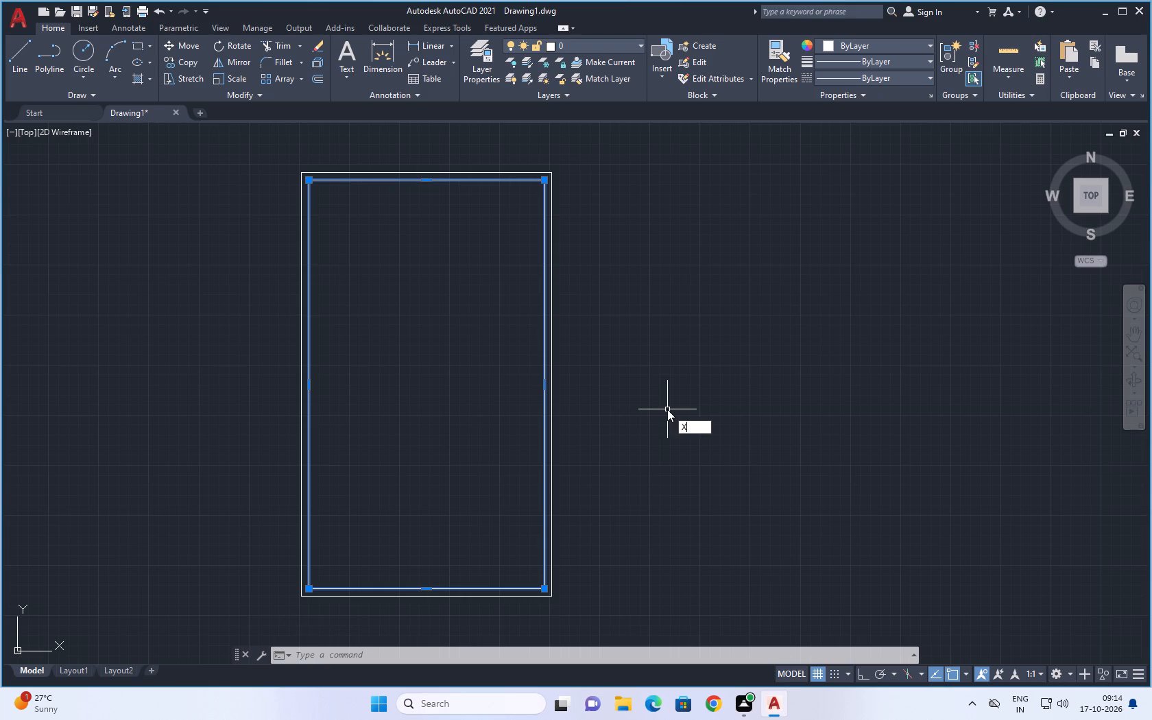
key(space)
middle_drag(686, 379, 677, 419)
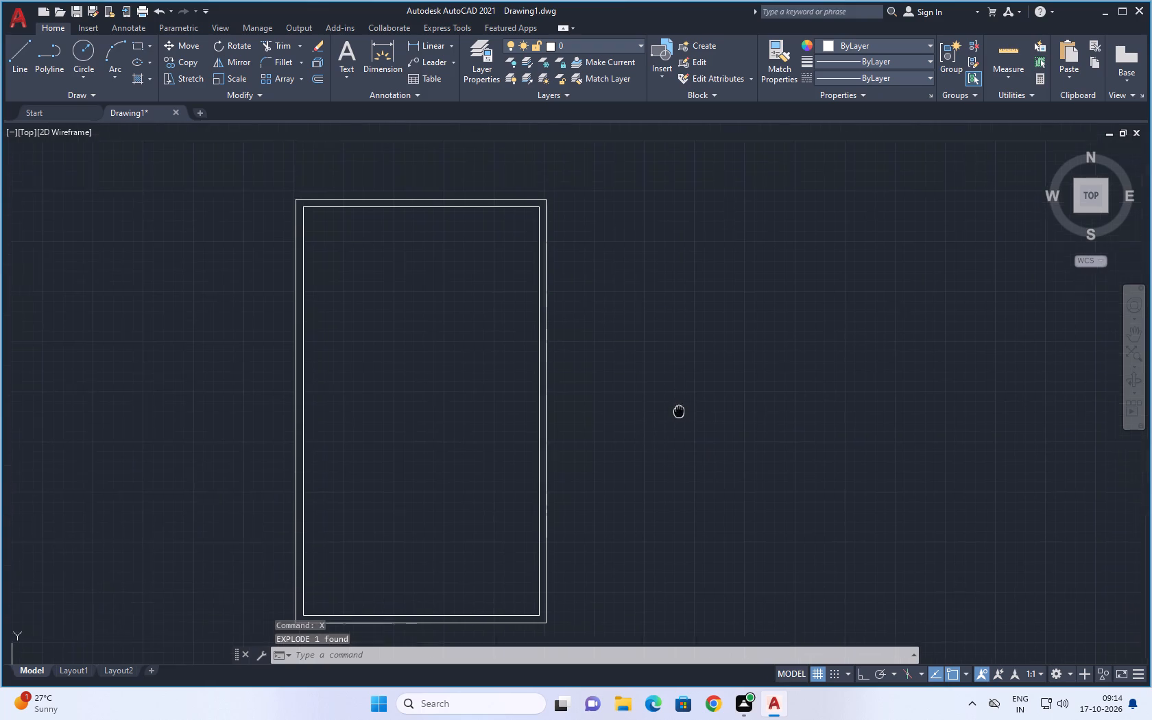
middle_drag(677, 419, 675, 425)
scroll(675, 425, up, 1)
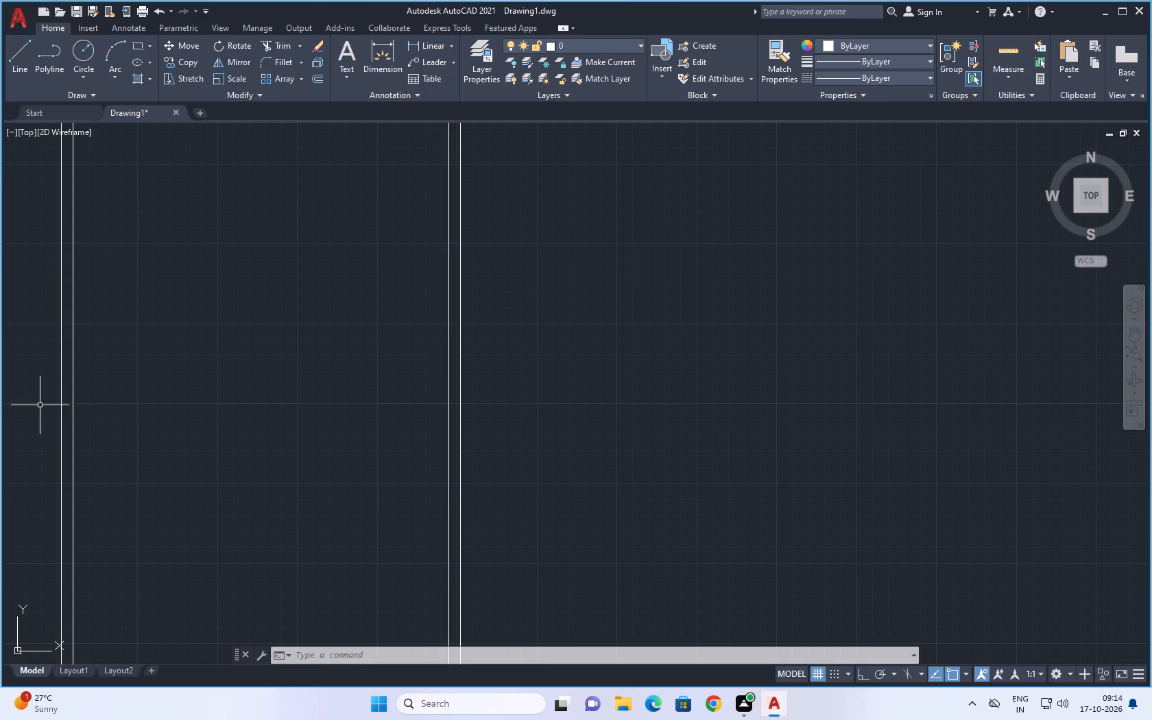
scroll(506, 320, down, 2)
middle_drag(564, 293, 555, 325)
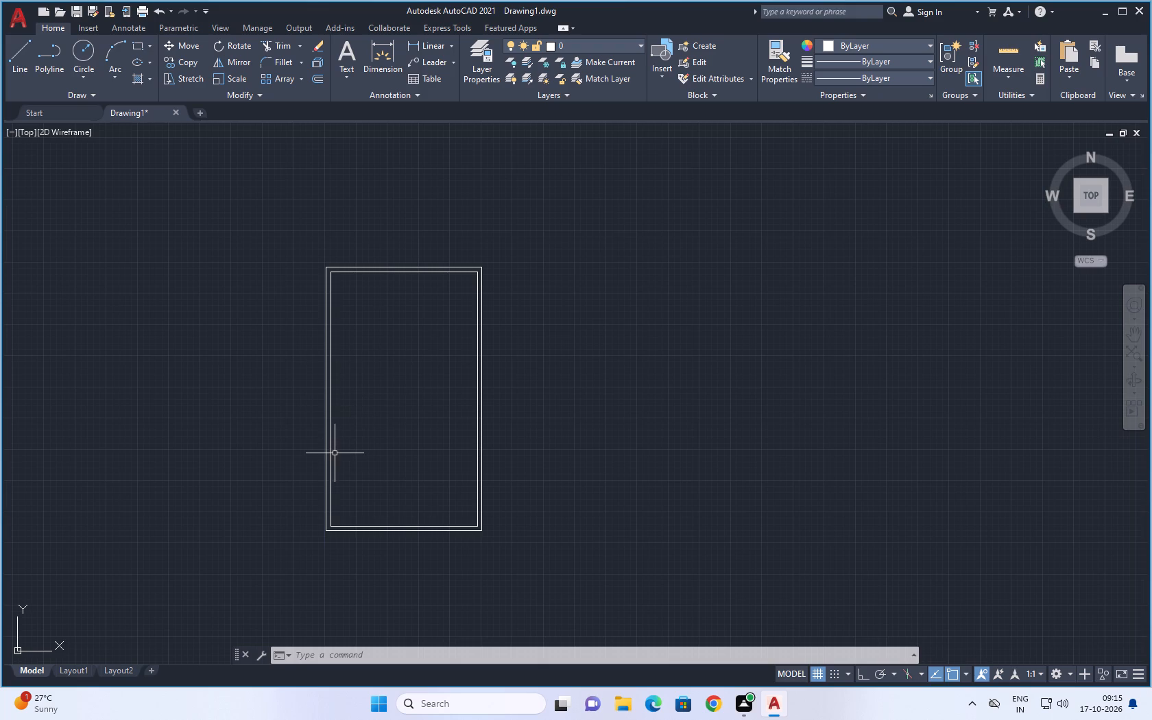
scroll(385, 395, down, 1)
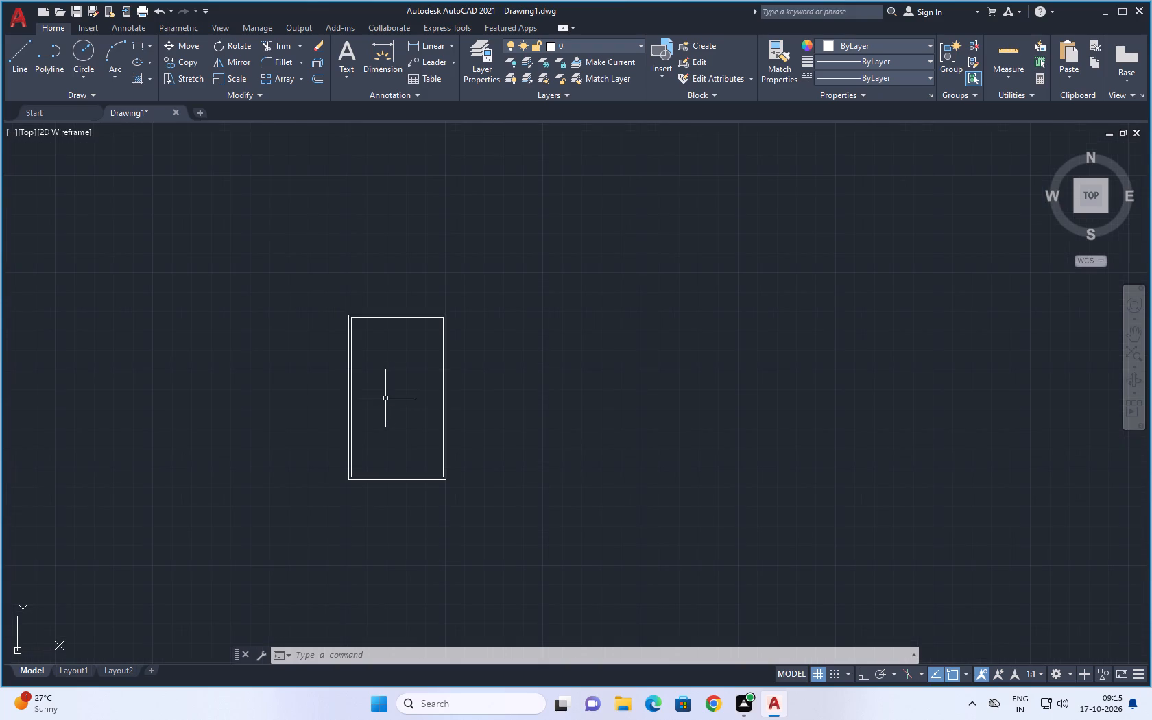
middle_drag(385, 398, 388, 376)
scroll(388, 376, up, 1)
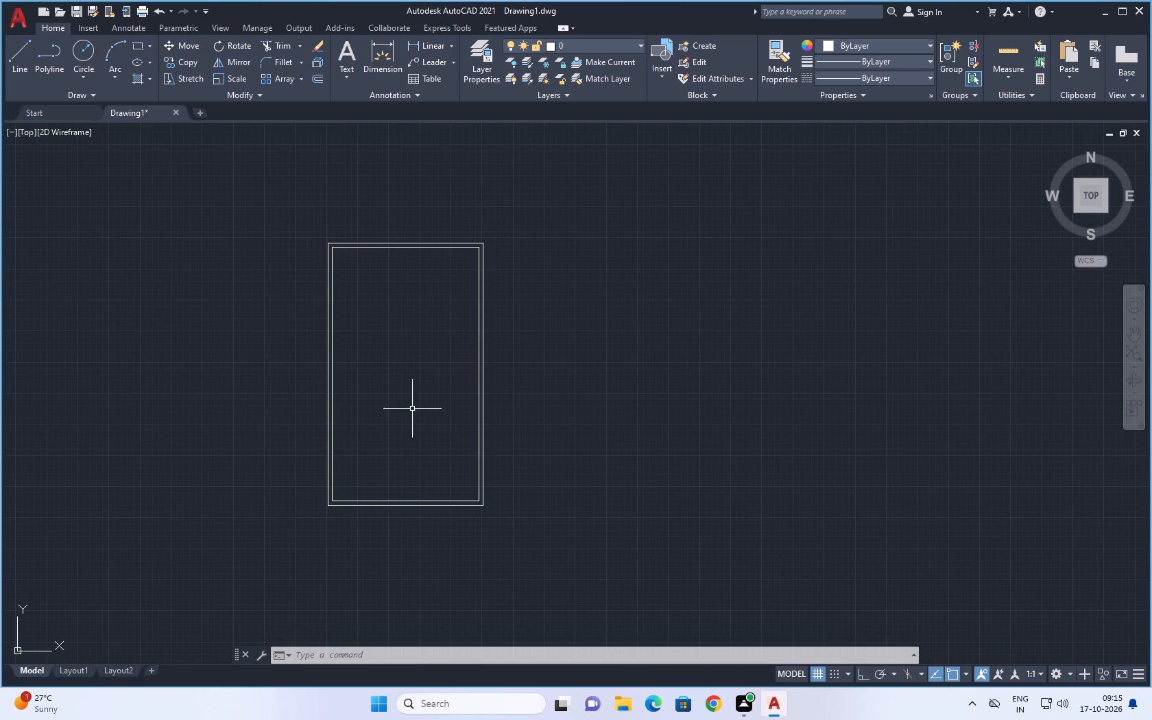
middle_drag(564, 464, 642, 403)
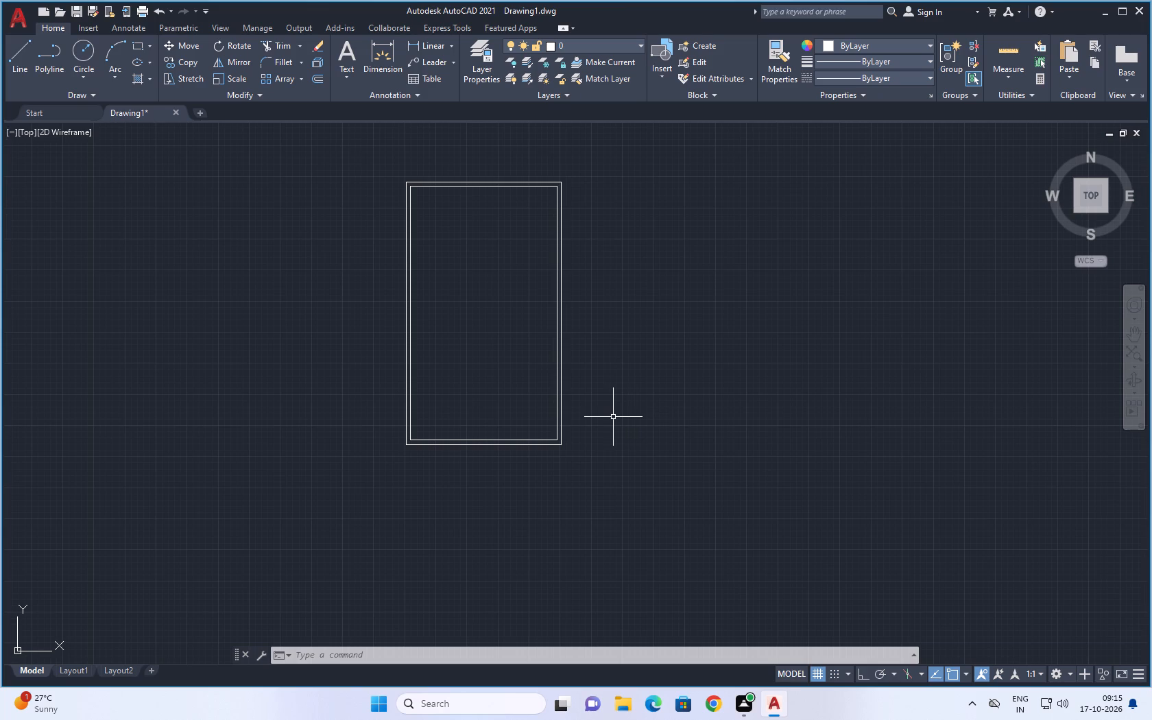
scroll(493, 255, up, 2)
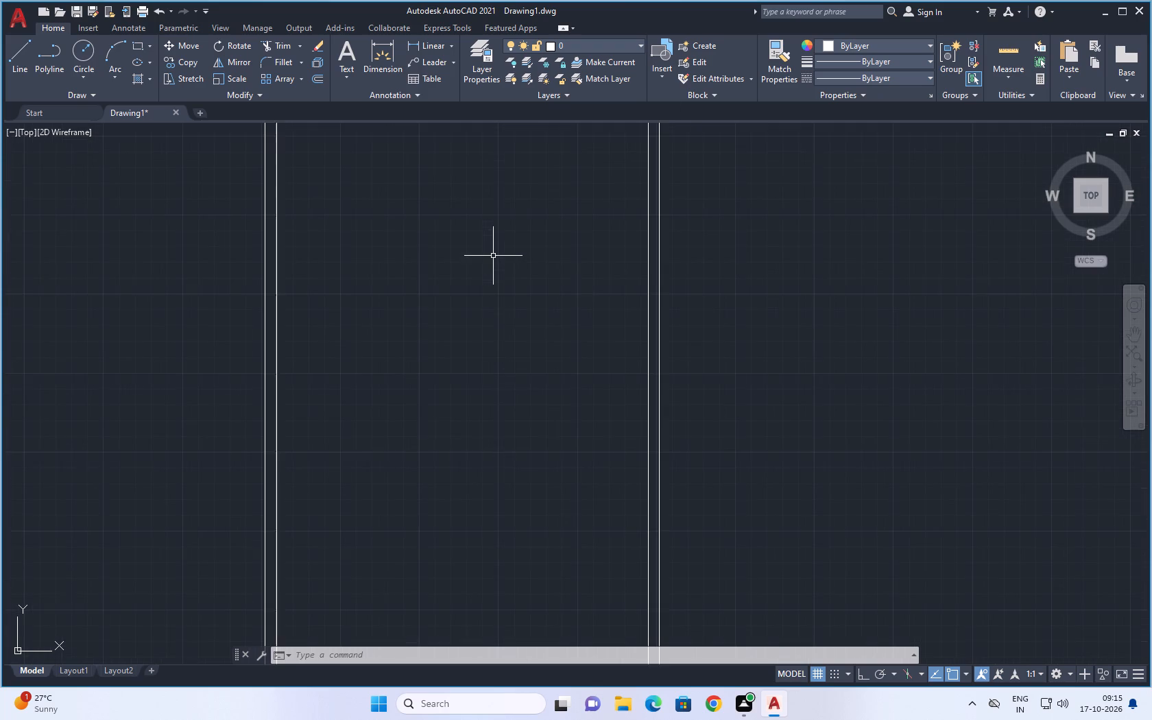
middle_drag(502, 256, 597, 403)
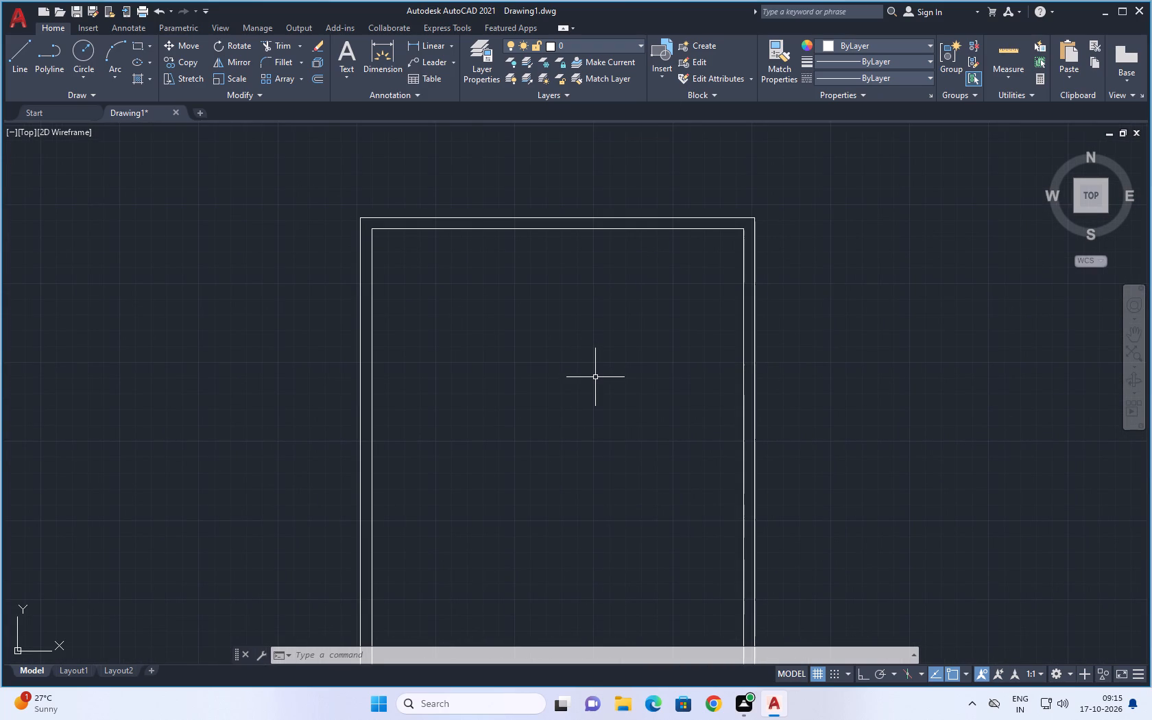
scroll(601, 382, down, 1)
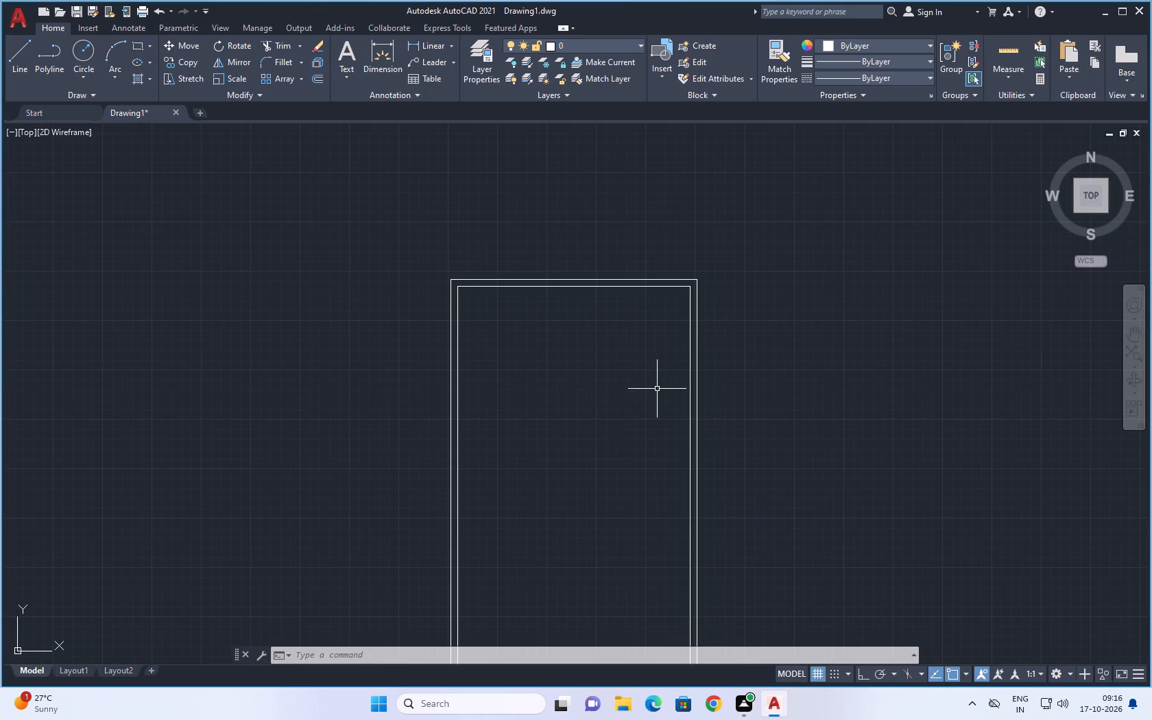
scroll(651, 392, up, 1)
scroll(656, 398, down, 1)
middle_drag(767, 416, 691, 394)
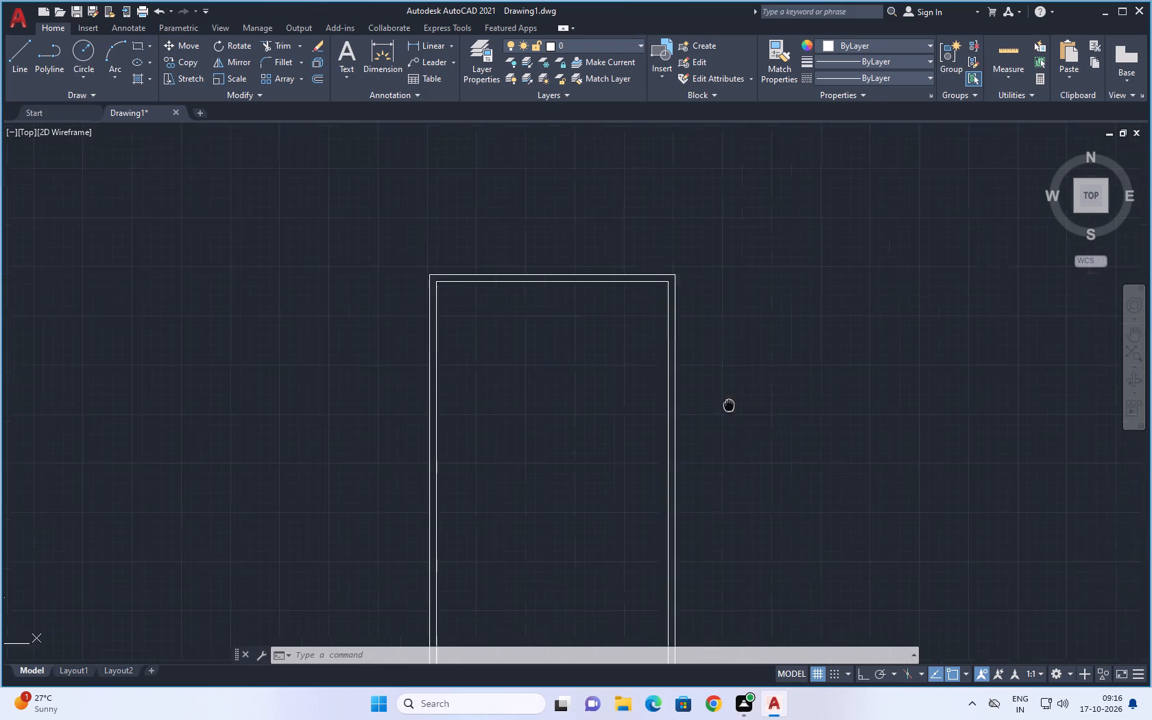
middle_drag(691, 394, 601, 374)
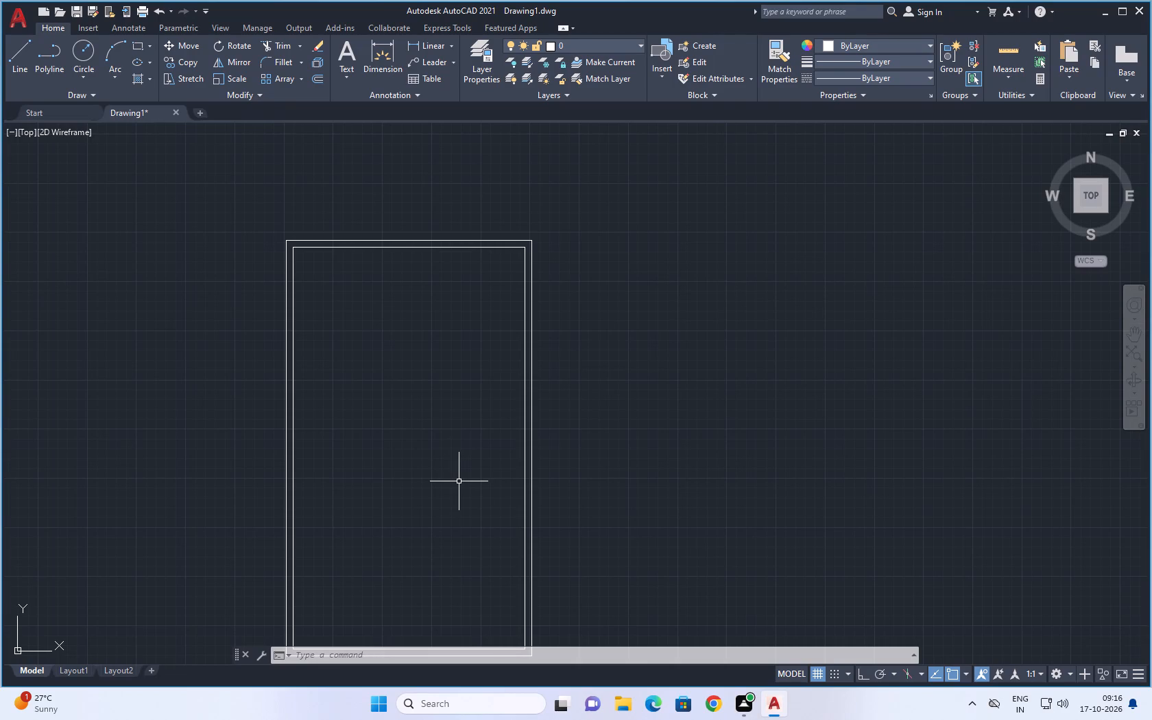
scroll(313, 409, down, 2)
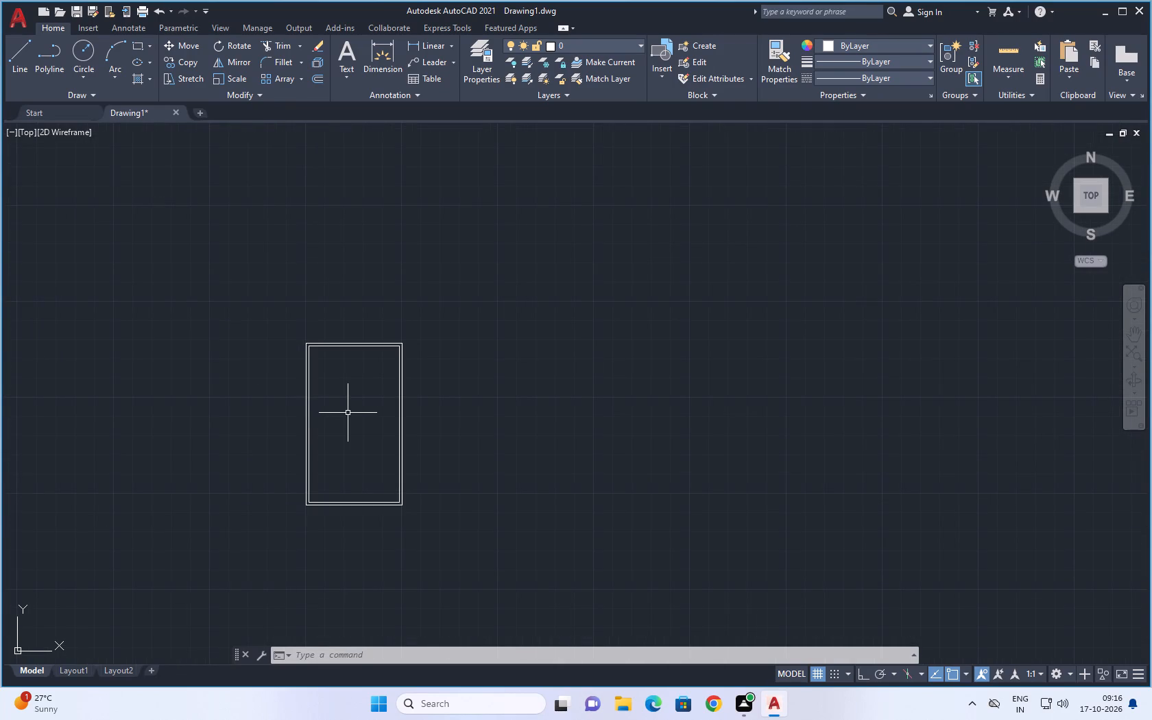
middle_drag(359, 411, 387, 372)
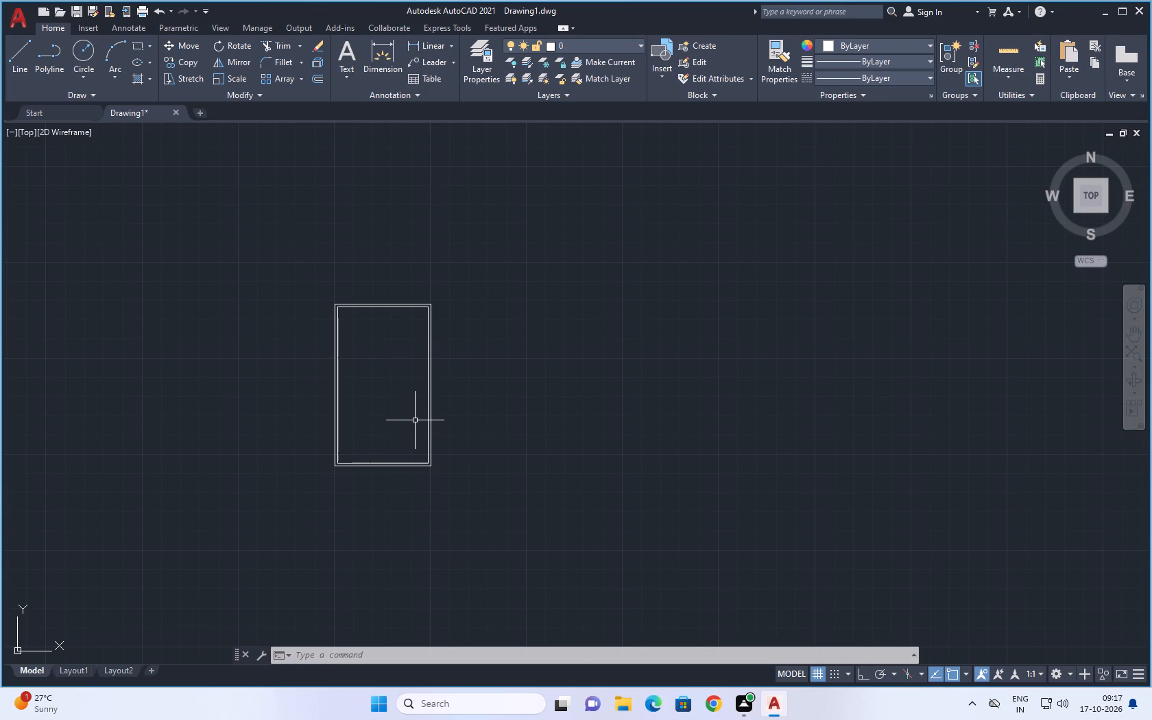
Erase the outer rectangle together with the exploded inner outline, clearing the drawing area.
scroll(490, 407, down, 1)
middle_drag(472, 412, 507, 396)
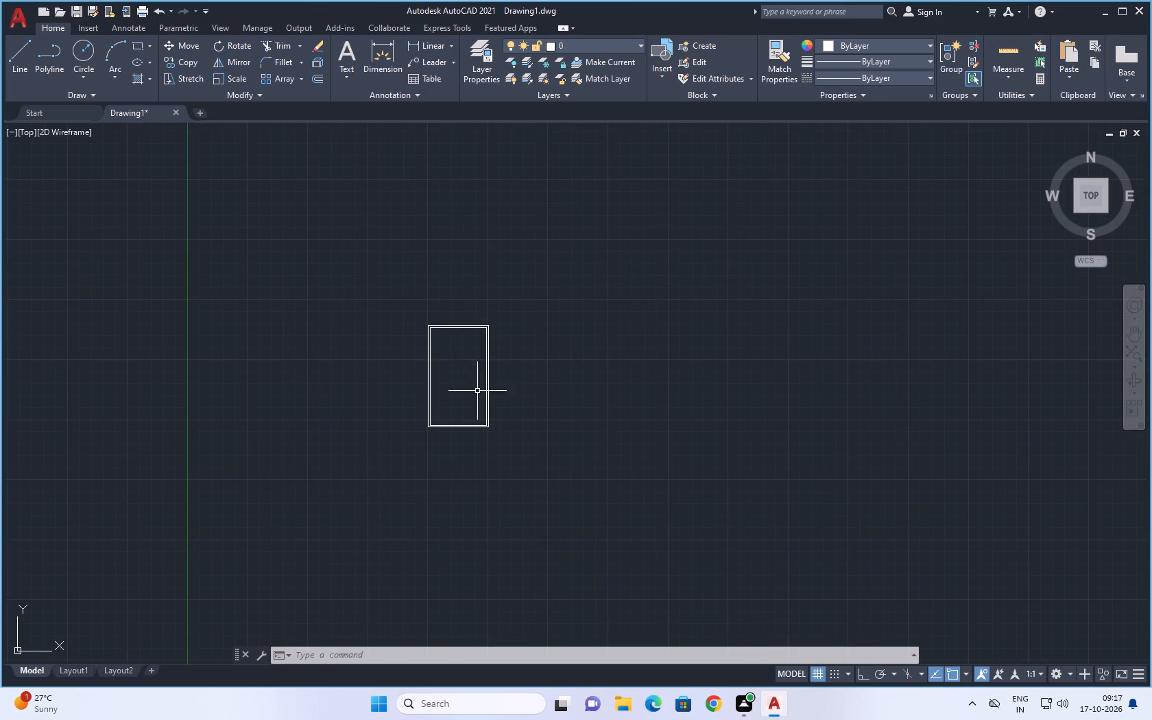
key(Escape)
key(Escape)
click(405, 281)
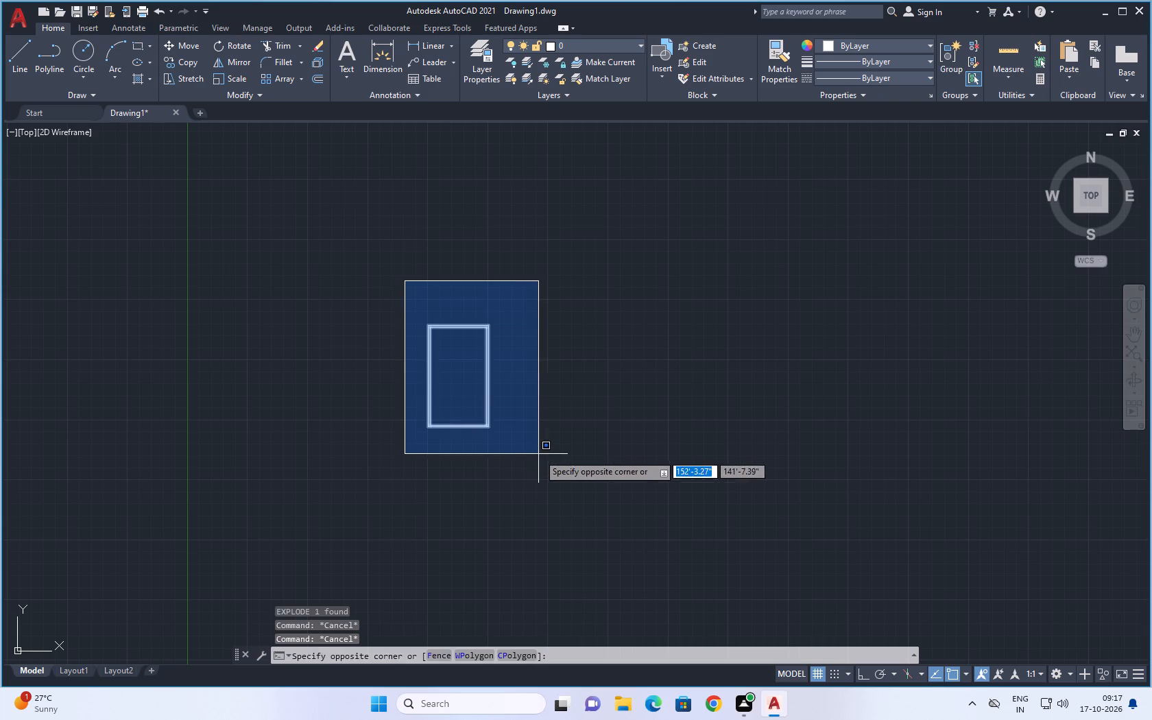
click(570, 482)
key(Delete)
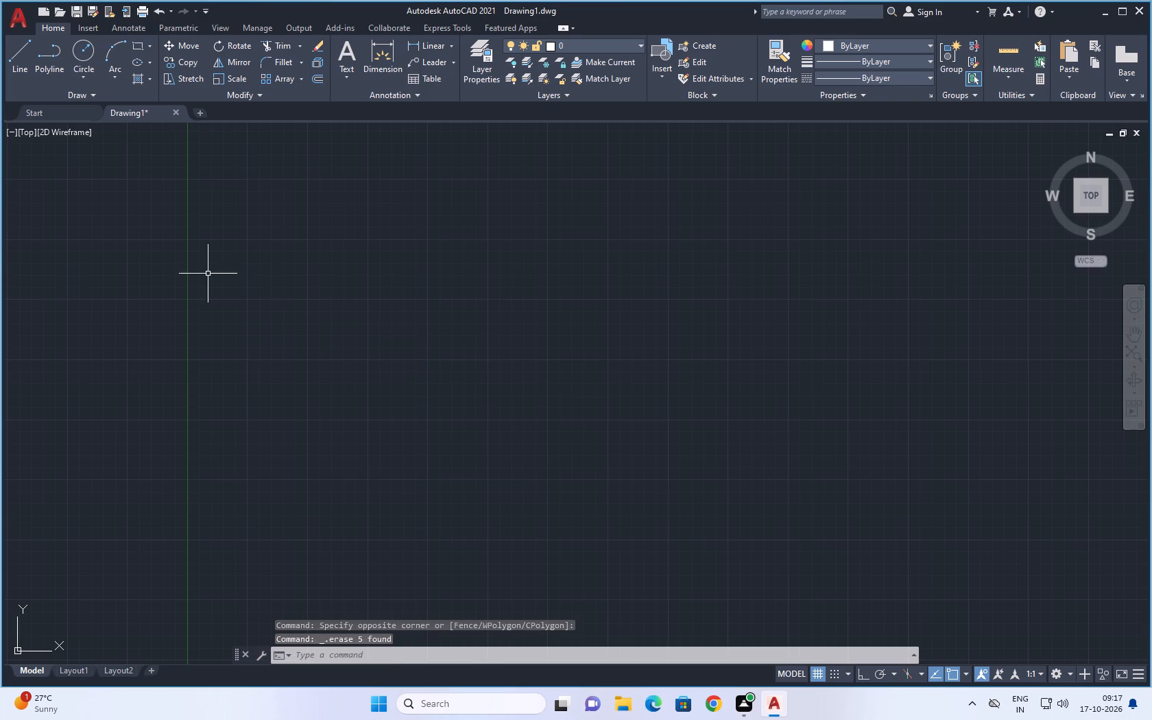
Draw a rectangle 35' wide and 50' high in the empty drawing area.
click(135, 47)
click(451, 270)
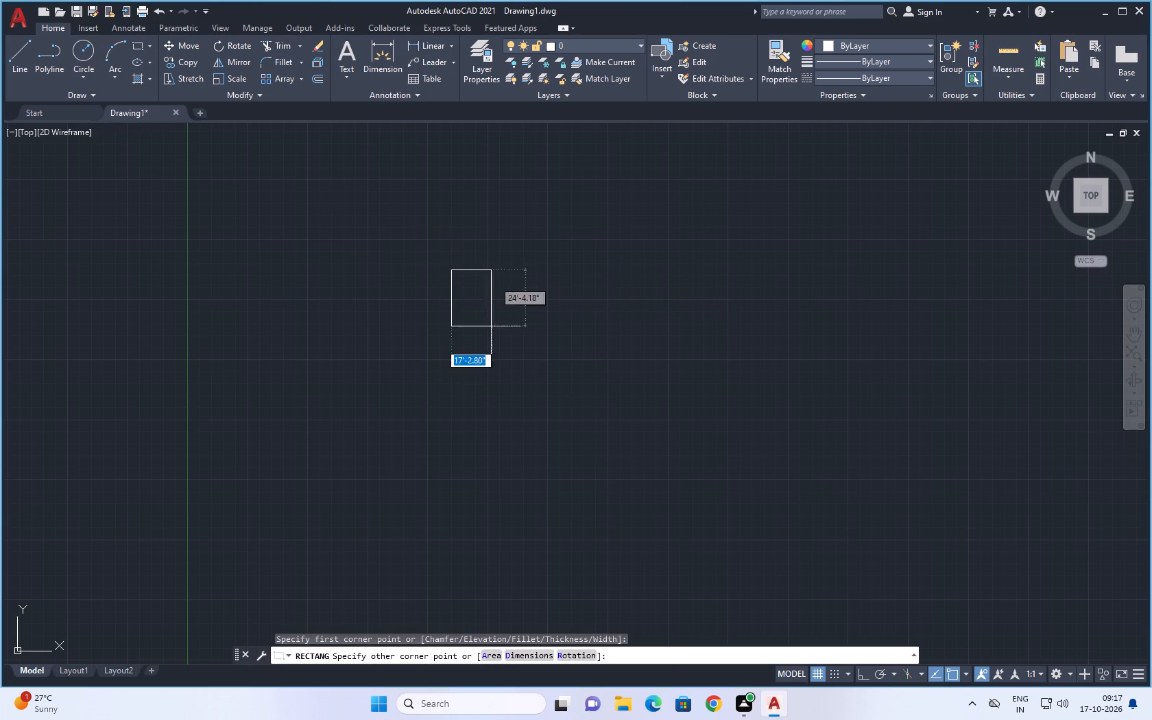
text(35)
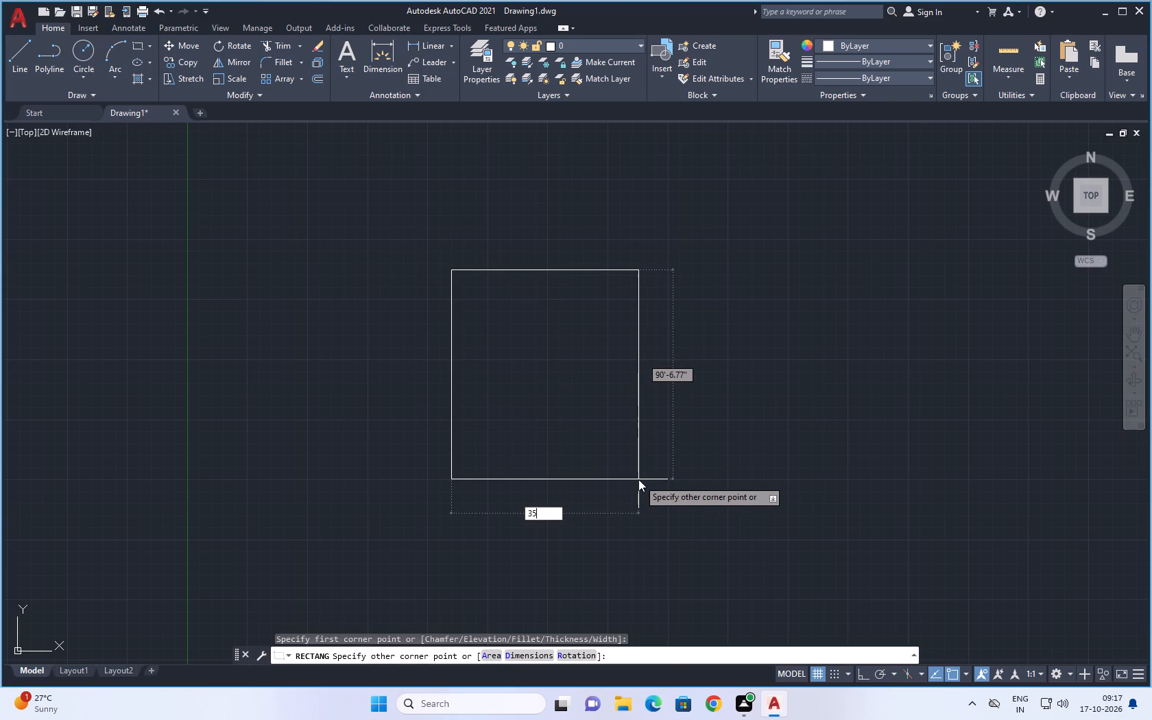
key(apostrophe)
text(,50')
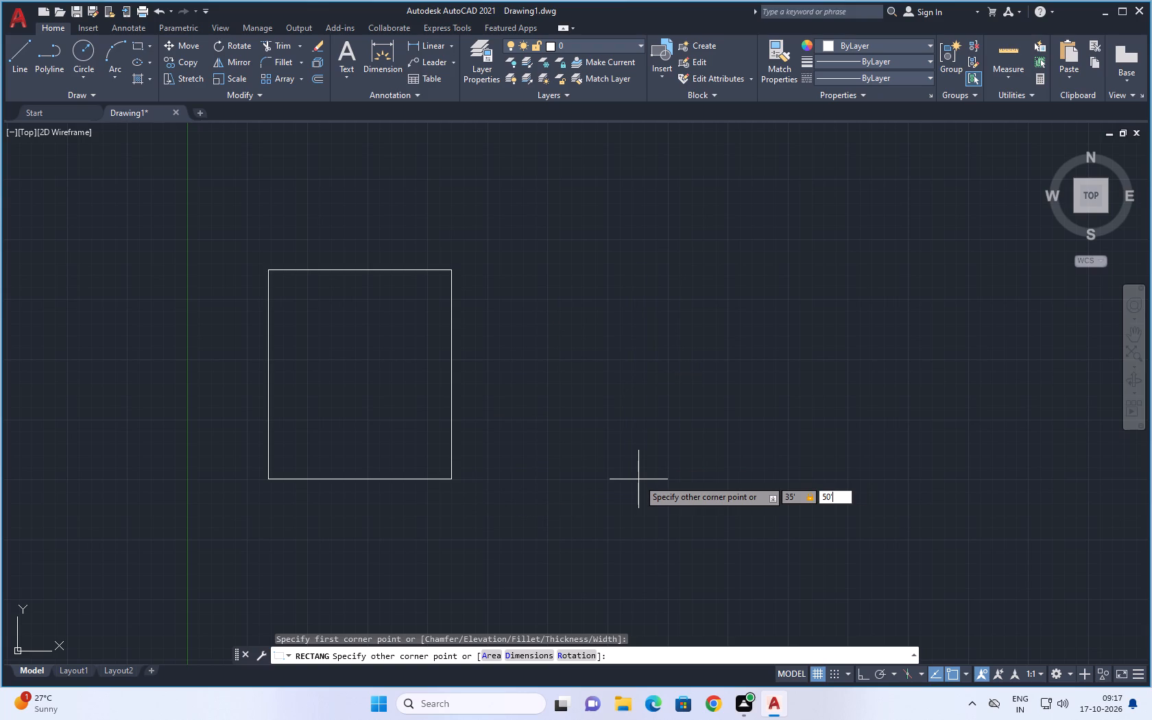
key(Return)
Offset the 35' by 50' rectangle 9" to the inside to form the outer wall thickness.
middle_drag(593, 385, 552, 512)
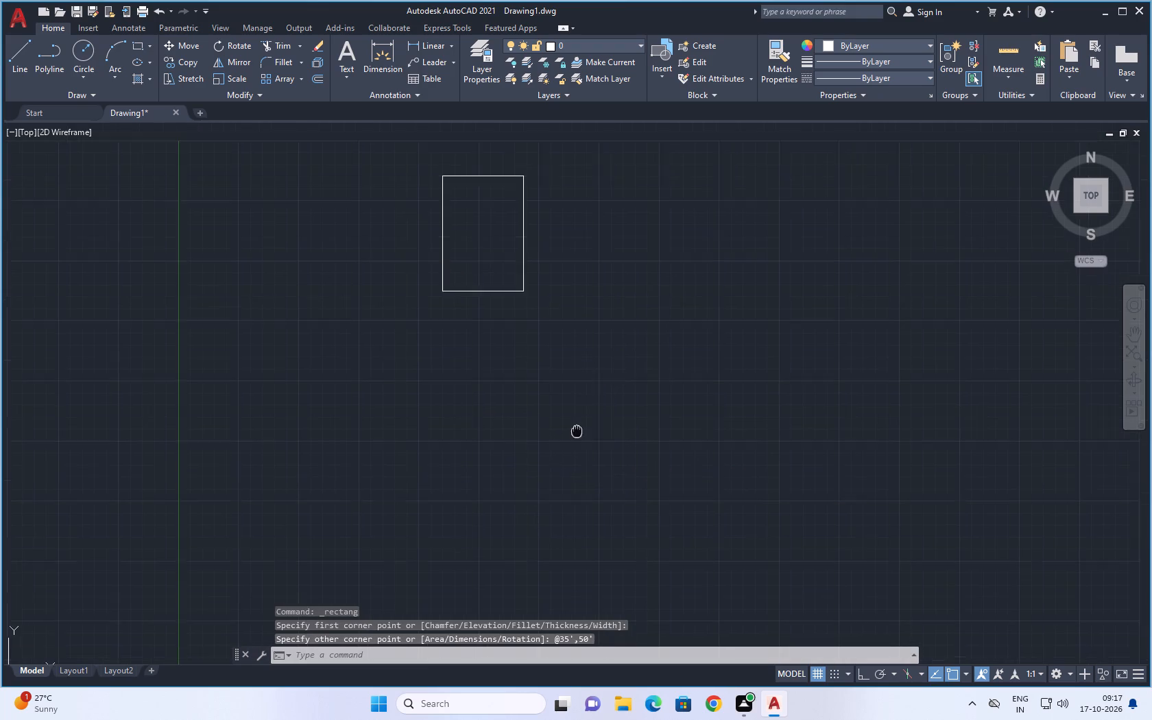
middle_drag(552, 512, 494, 640)
scroll(494, 653, down, 1)
key(Escape)
key(o)
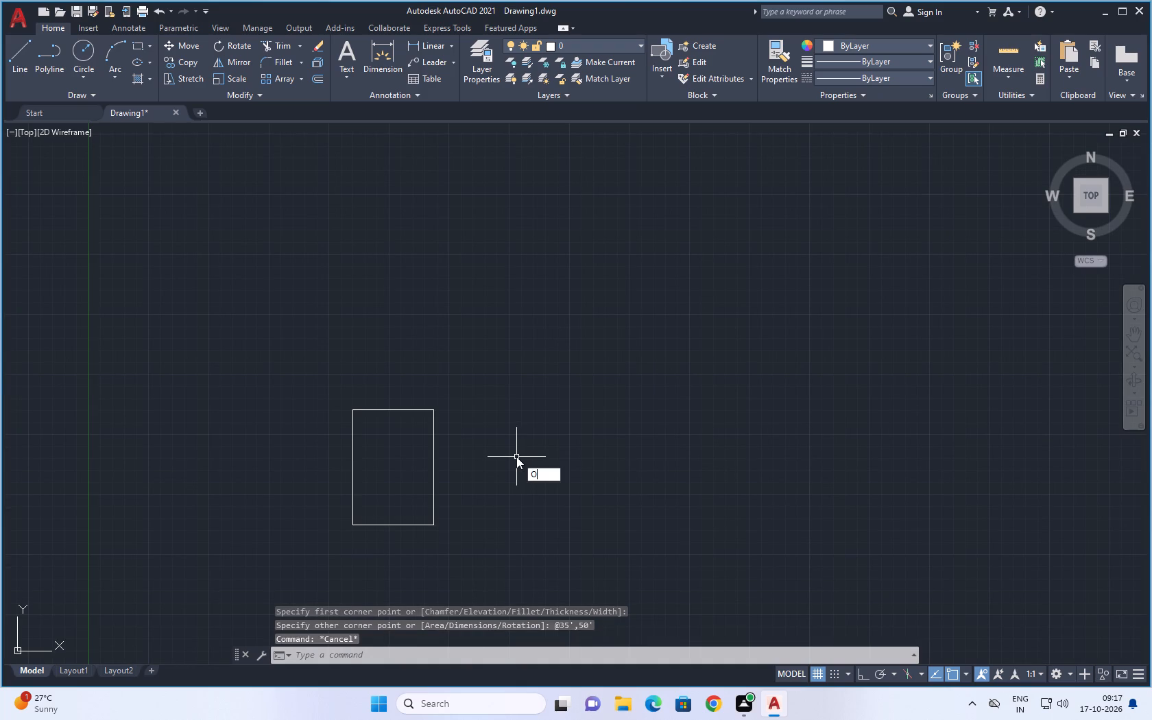
key(Return)
key(9)
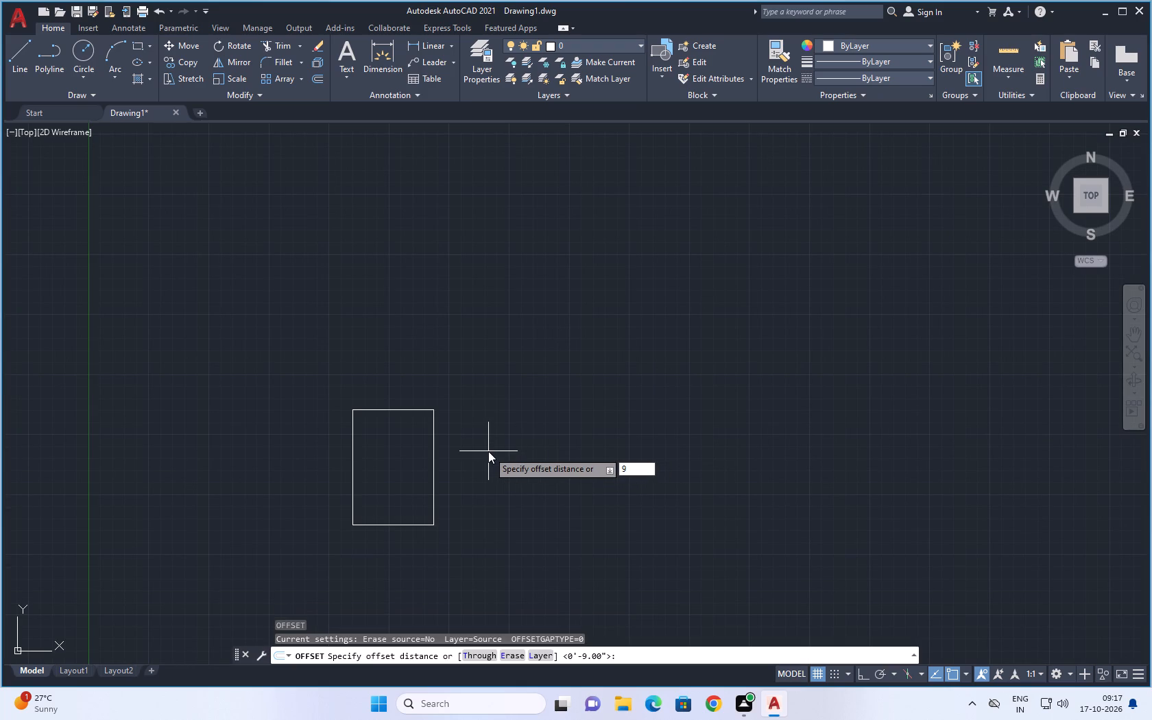
key(shift+quotedbl)
key(Return)
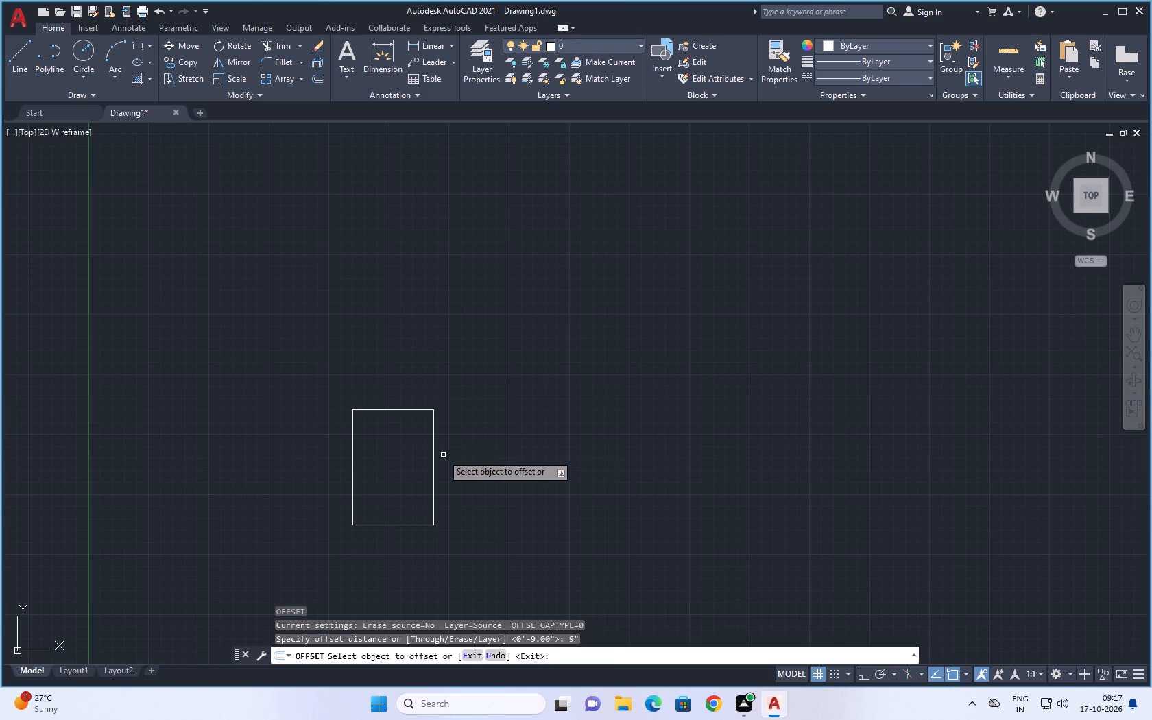
click(410, 409)
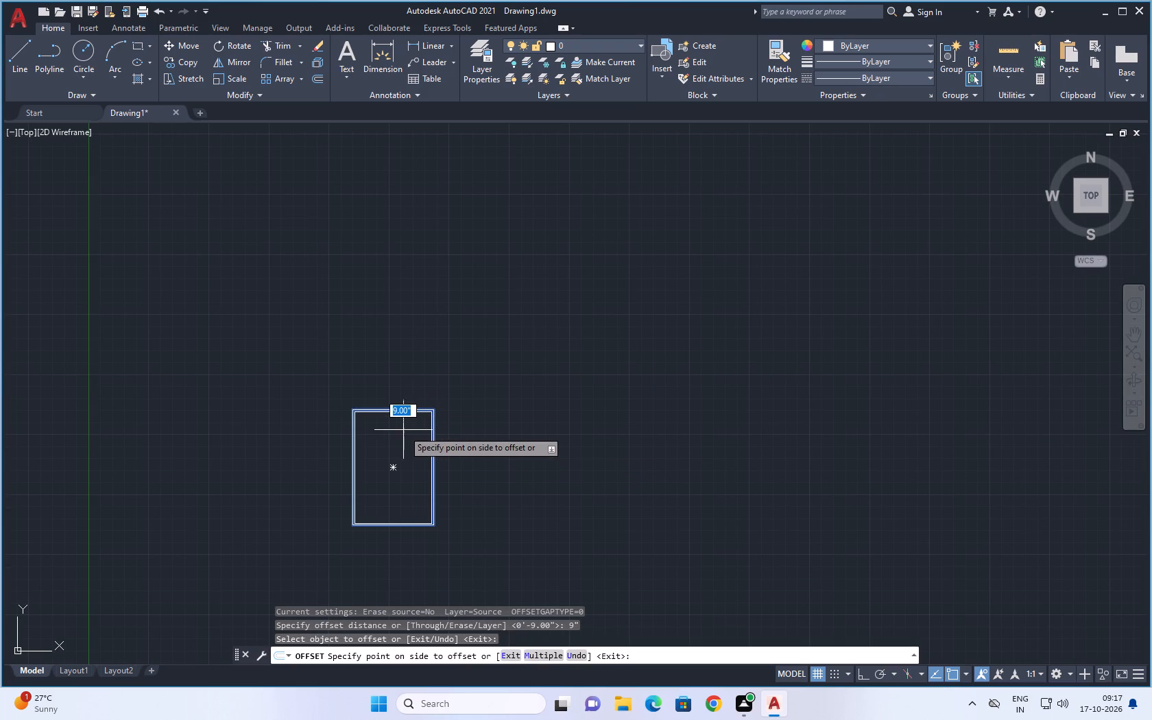
click(403, 431)
scroll(404, 431, up, 1)
middle_drag(405, 431, 484, 391)
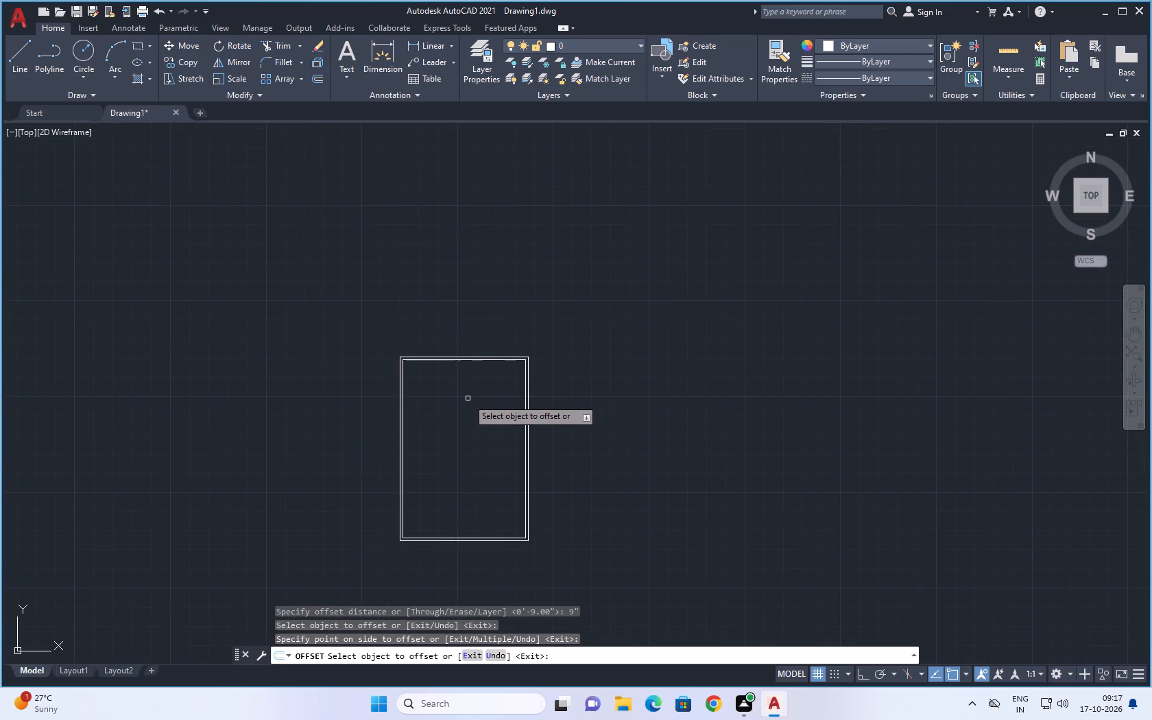
scroll(468, 398, up, 2)
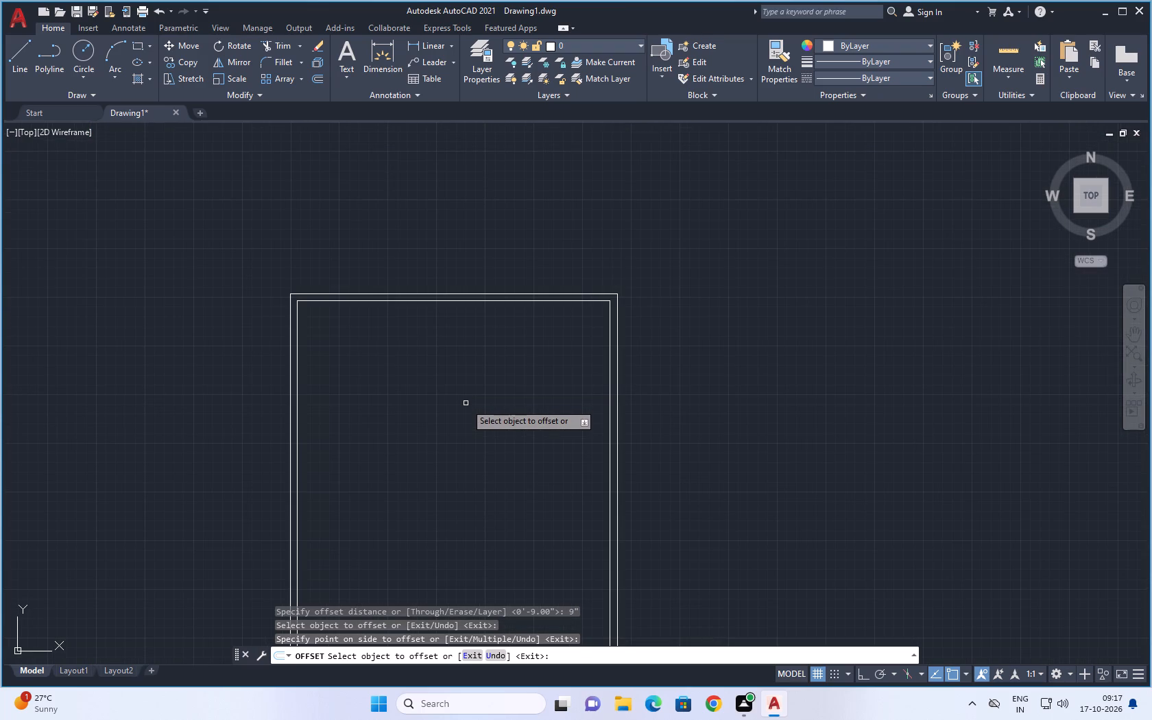
middle_drag(673, 417, 726, 305)
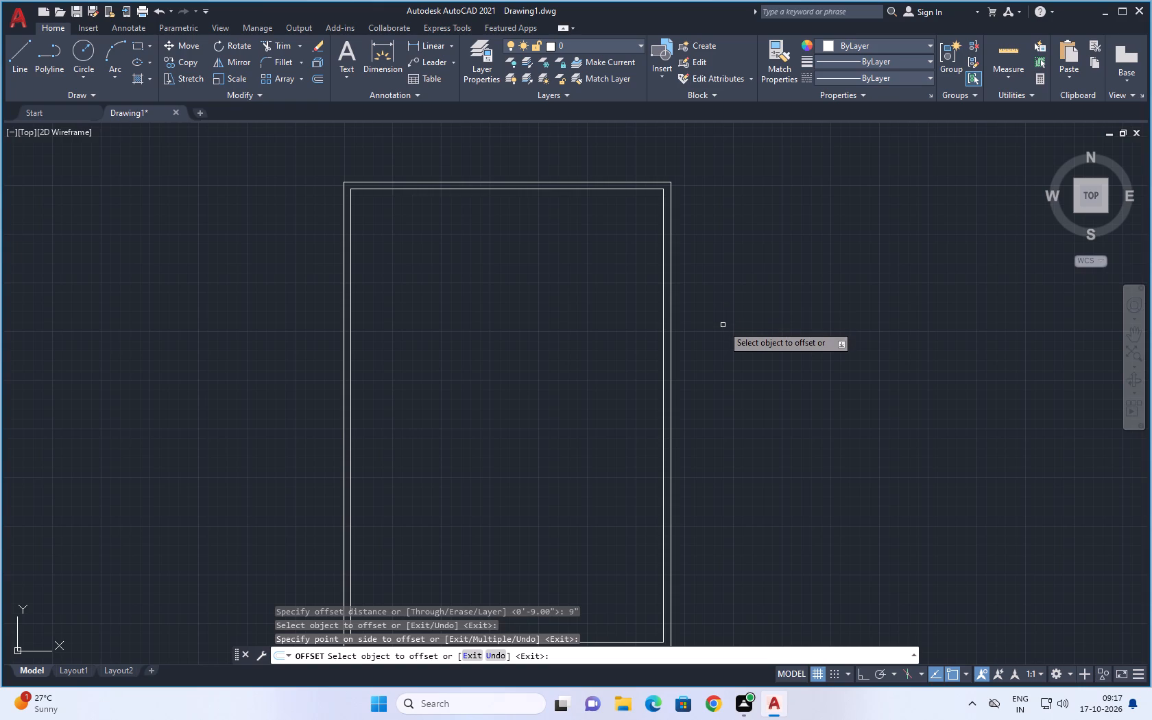
scroll(723, 336, down, 1)
middle_drag(726, 348, 721, 320)
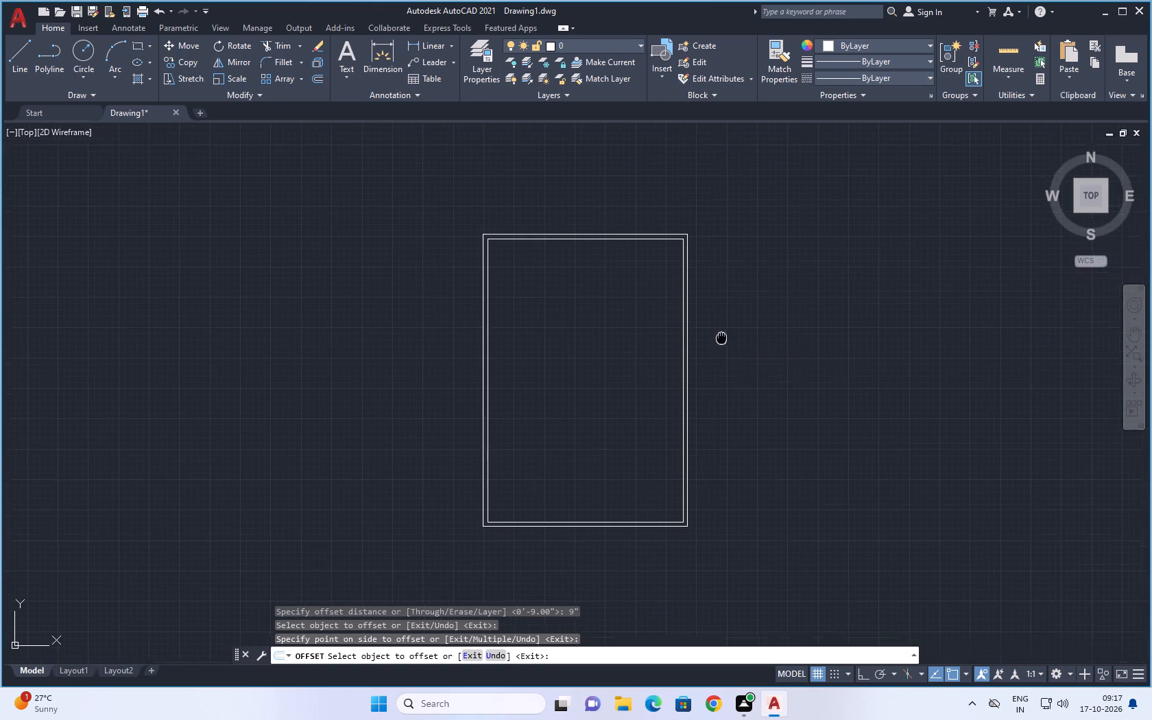
middle_drag(721, 320, 721, 295)
key(Escape)
key(Escape)
key(Escape)
Explode the inner offset rectangle into separate lines.
click(680, 356)
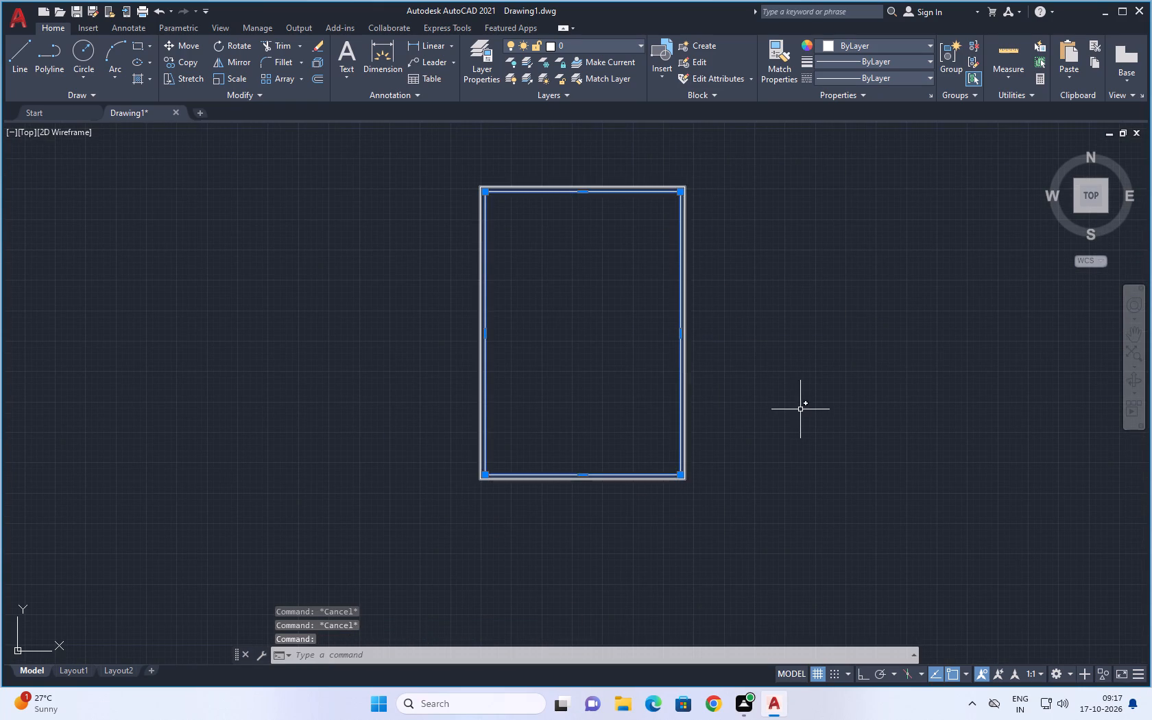
text(X)
key(space)
Offset the left inner wall line 11' to the right, and offset that copy 4.5" further right to form a vertical partition wall.
scroll(775, 414, up, 1)
middle_drag(794, 387, 797, 389)
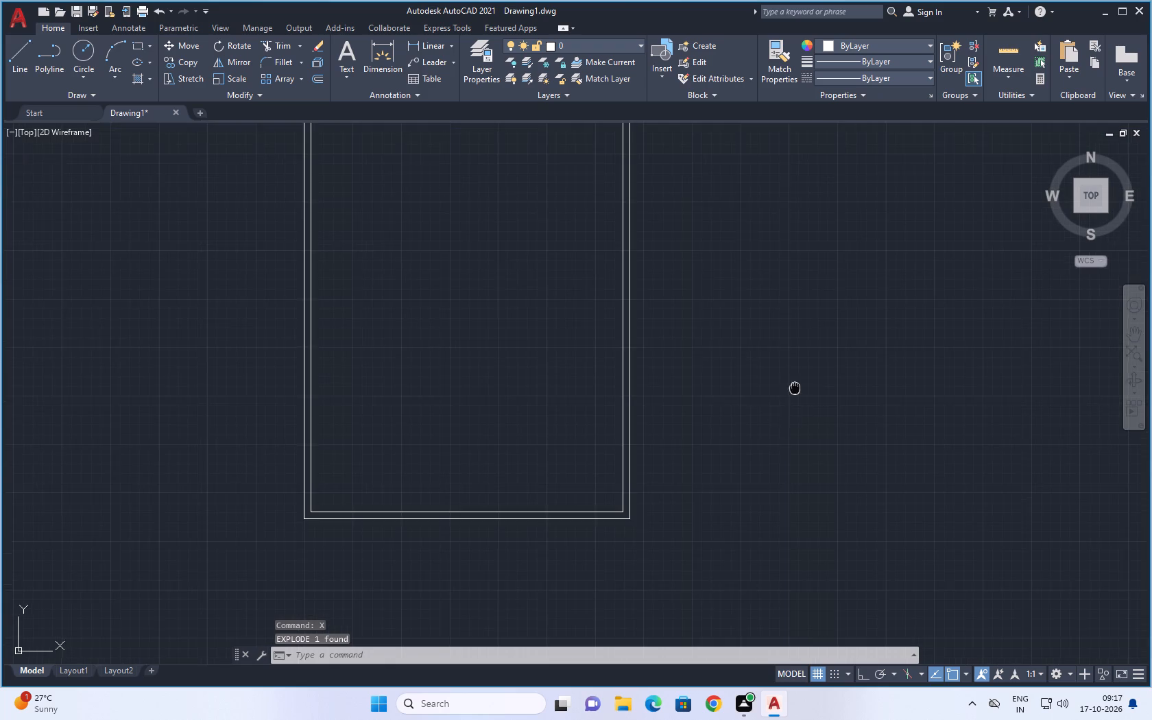
middle_drag(797, 389, 871, 512)
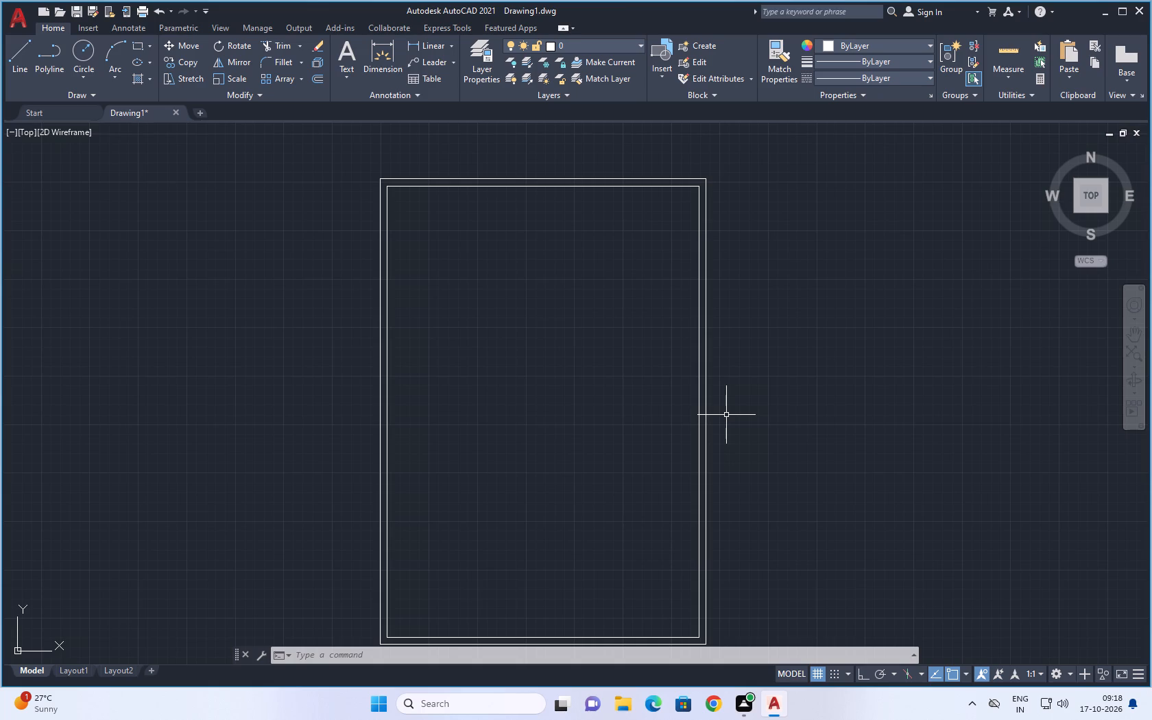
key(Escape)
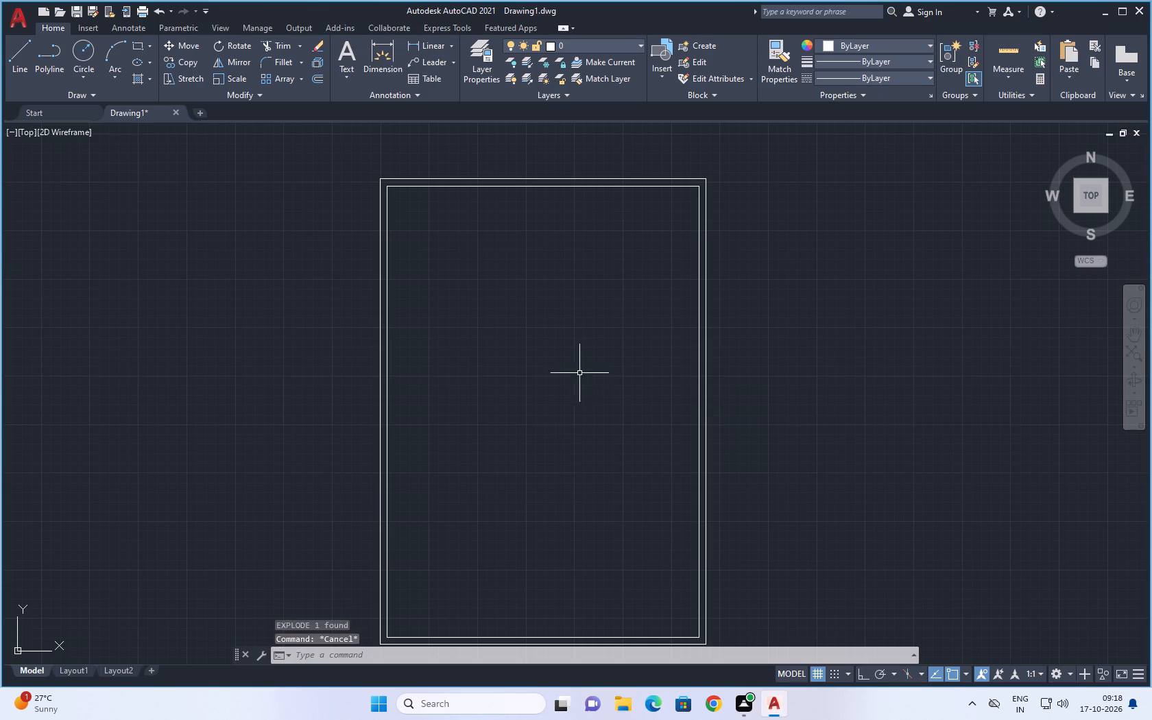
key(Escape)
key(o)
key(Return)
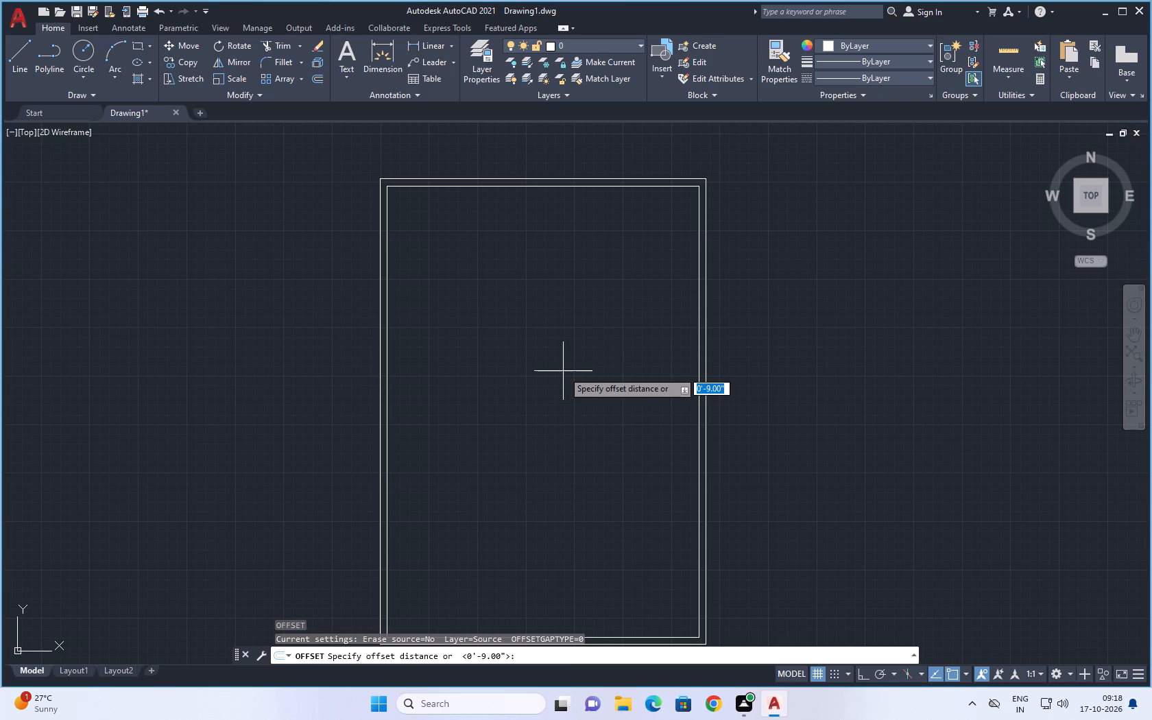
text(11')
key(Return)
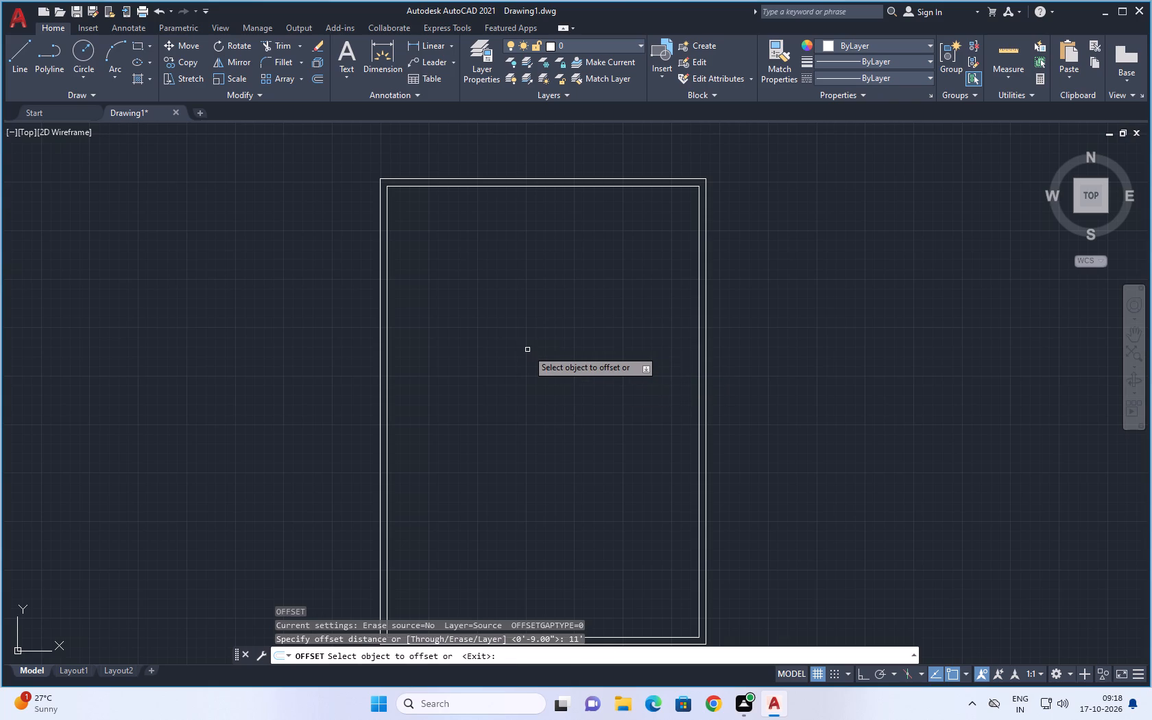
click(387, 310)
click(435, 308)
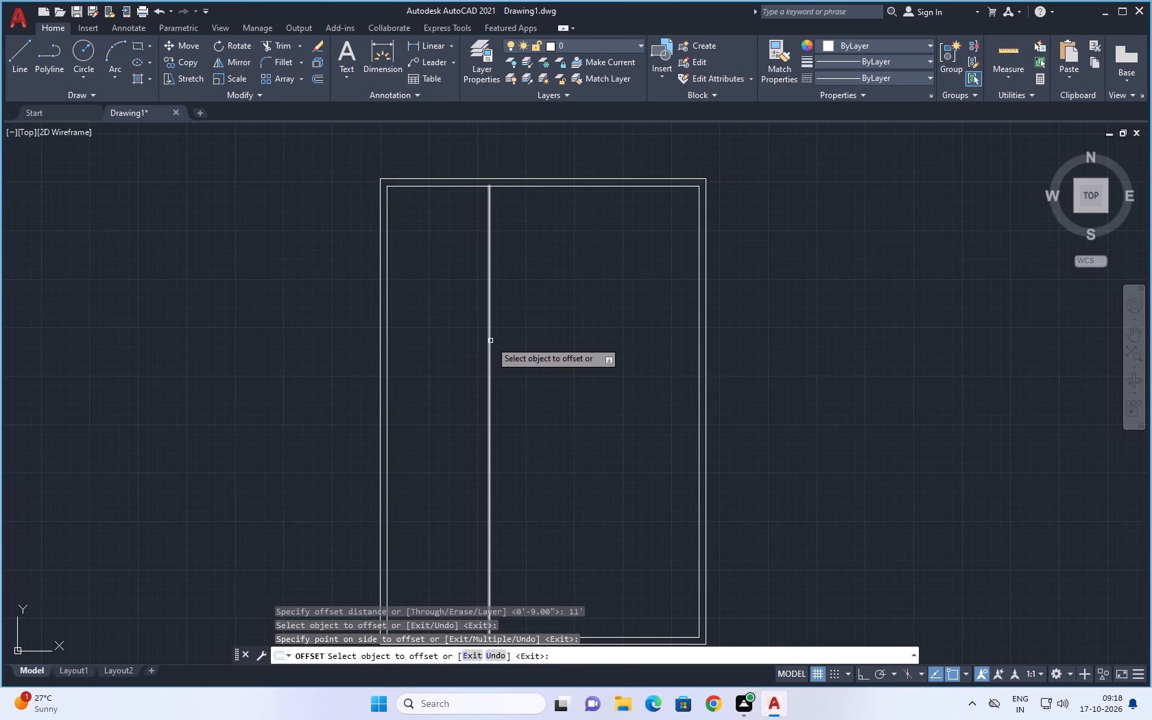
click(488, 301)
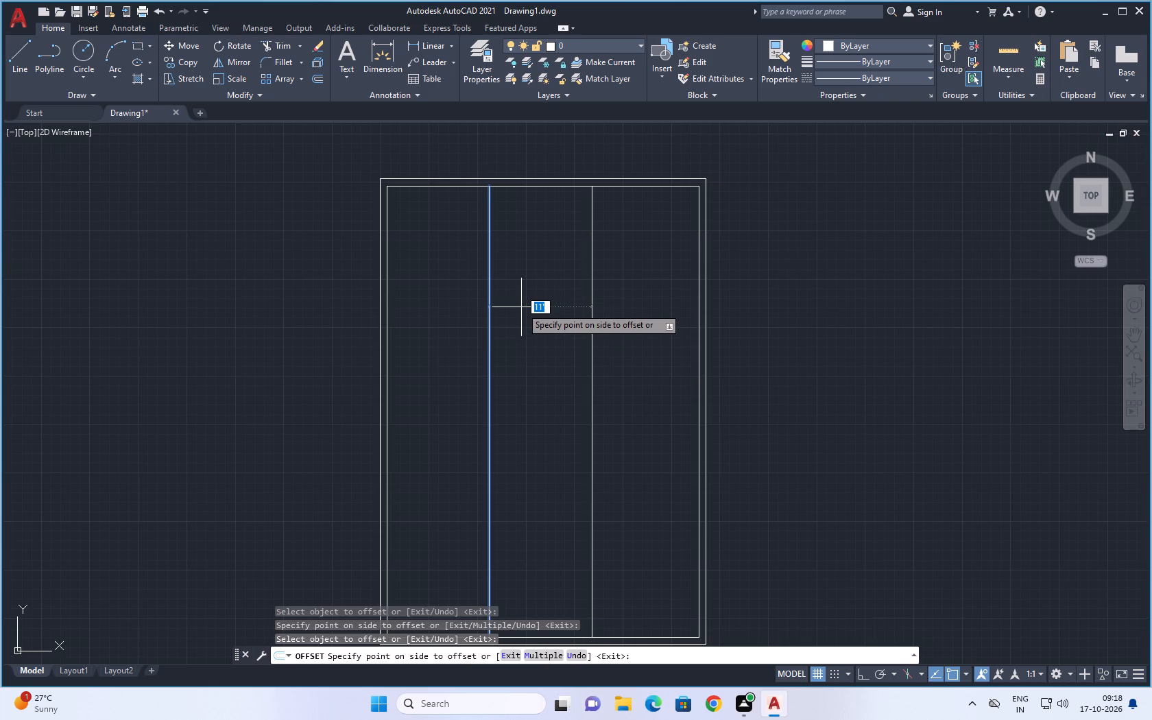
text(4.5)
key(shift+quotedbl)
key(Return)
Add a second vertical partition by offsetting the first partition's right line 4'6" to the right, and that copy a further 4.5".
scroll(512, 297, up, 2)
middle_drag(512, 287, 505, 351)
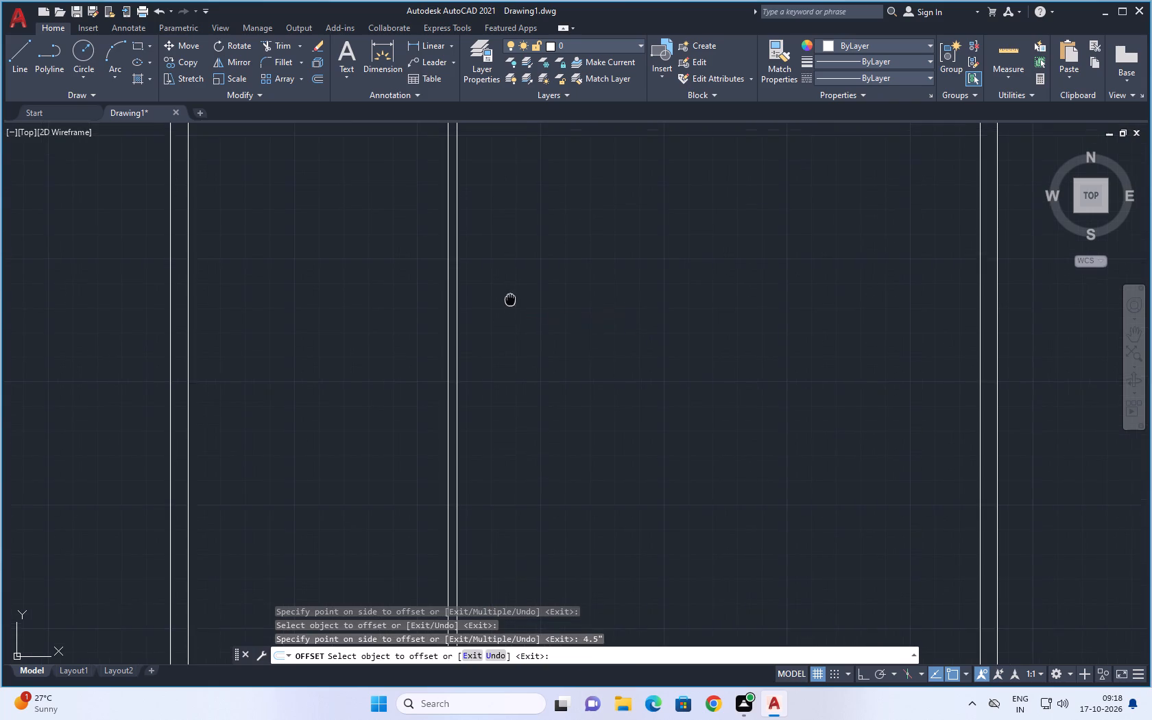
middle_drag(505, 351, 494, 451)
click(439, 357)
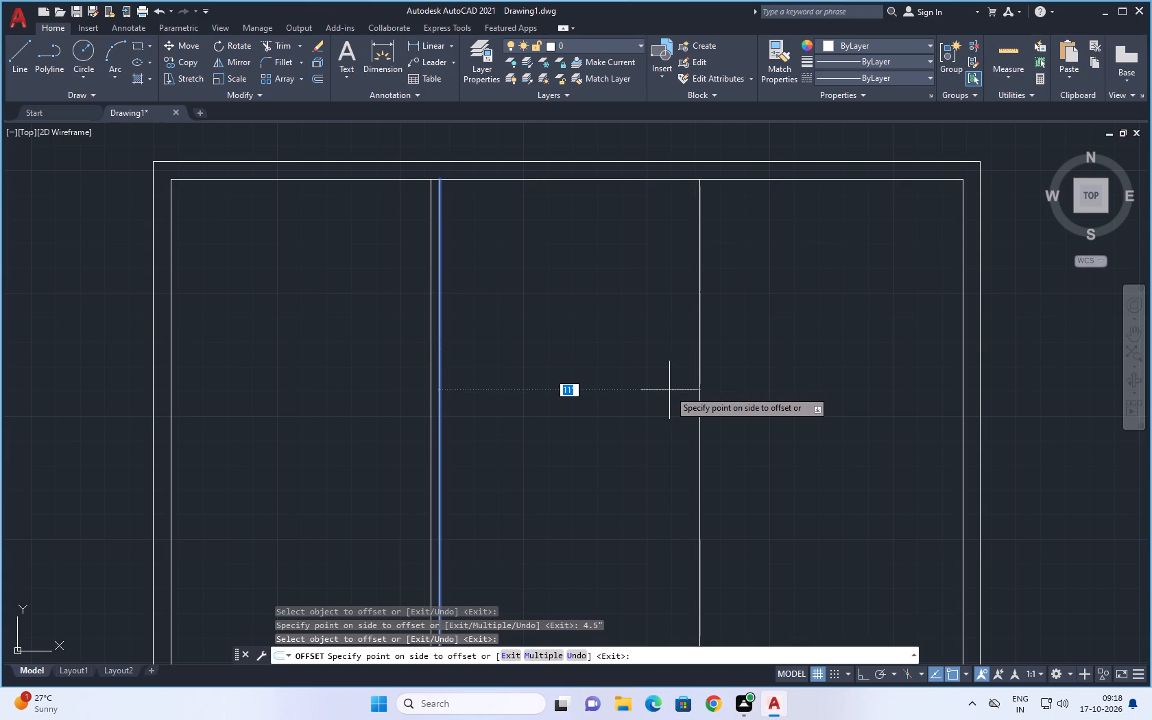
text(4'6")
key(Return)
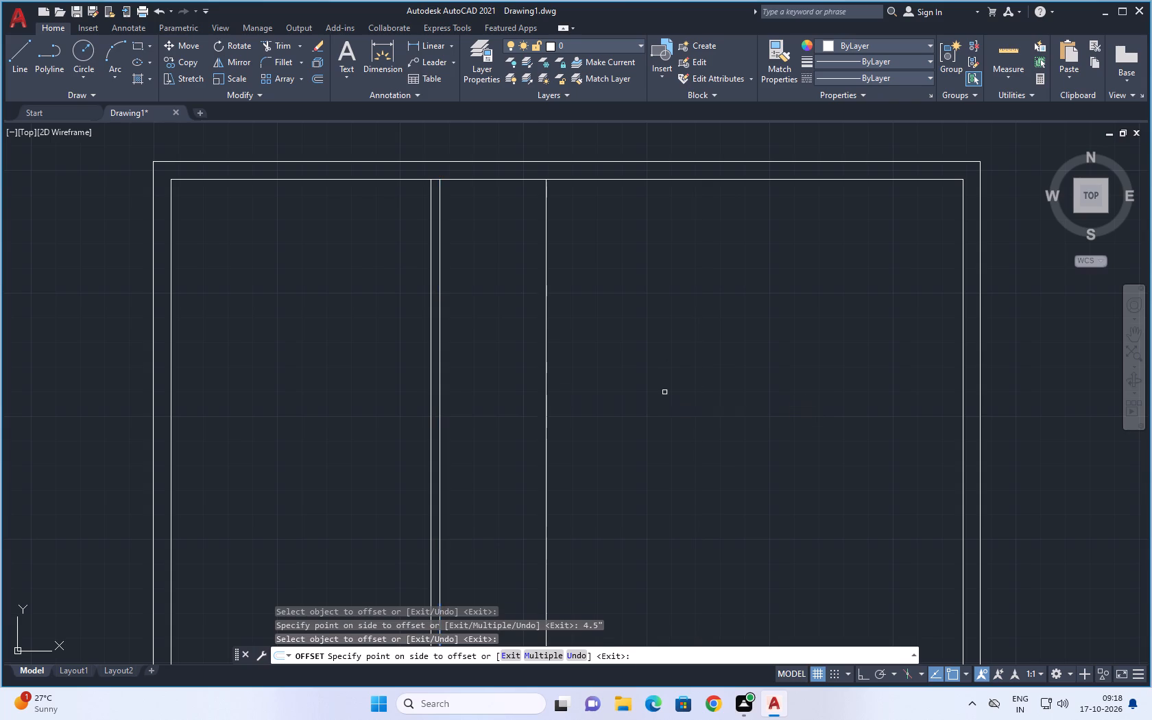
click(547, 370)
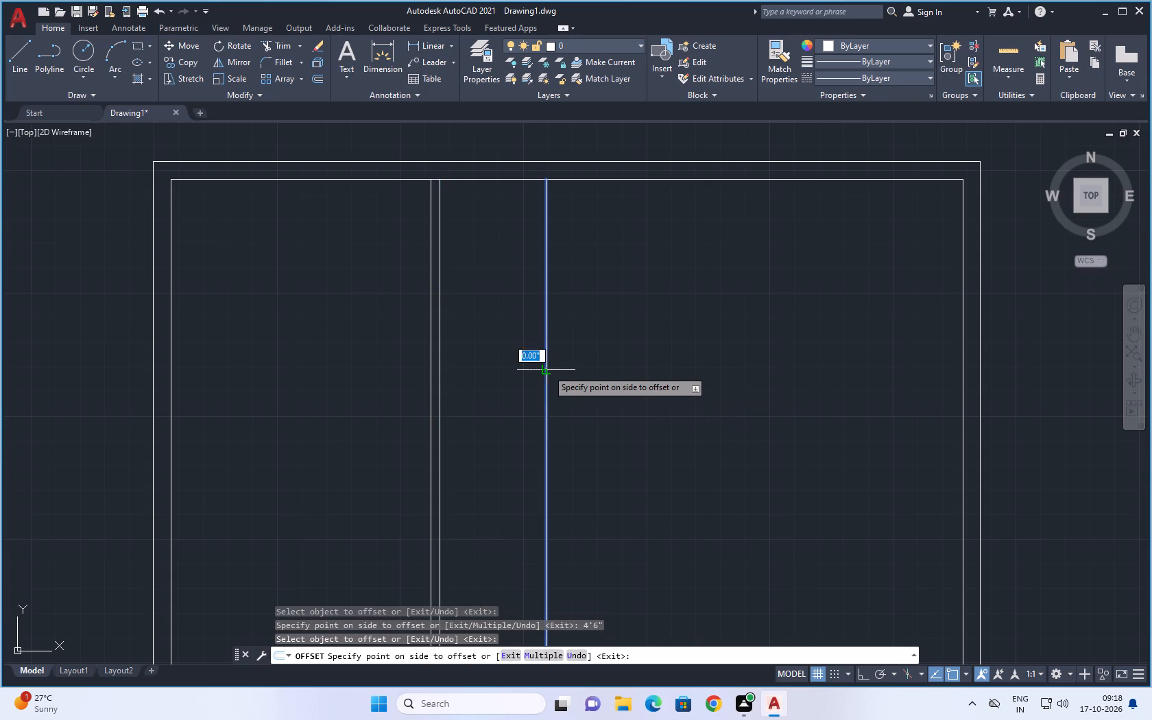
text(4.5")
key(Return)
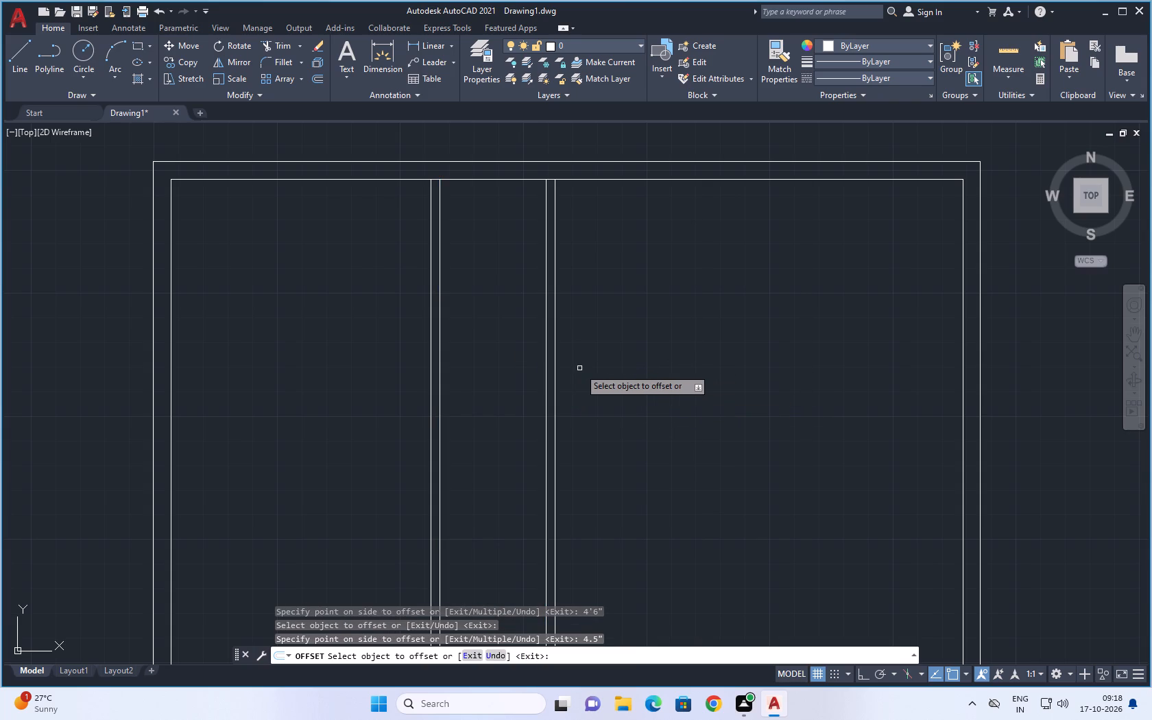
Offset the top inner wall line 11' downward, and offset that copy 4.5" further down to form a horizontal partition wall.
scroll(581, 372, down, 1)
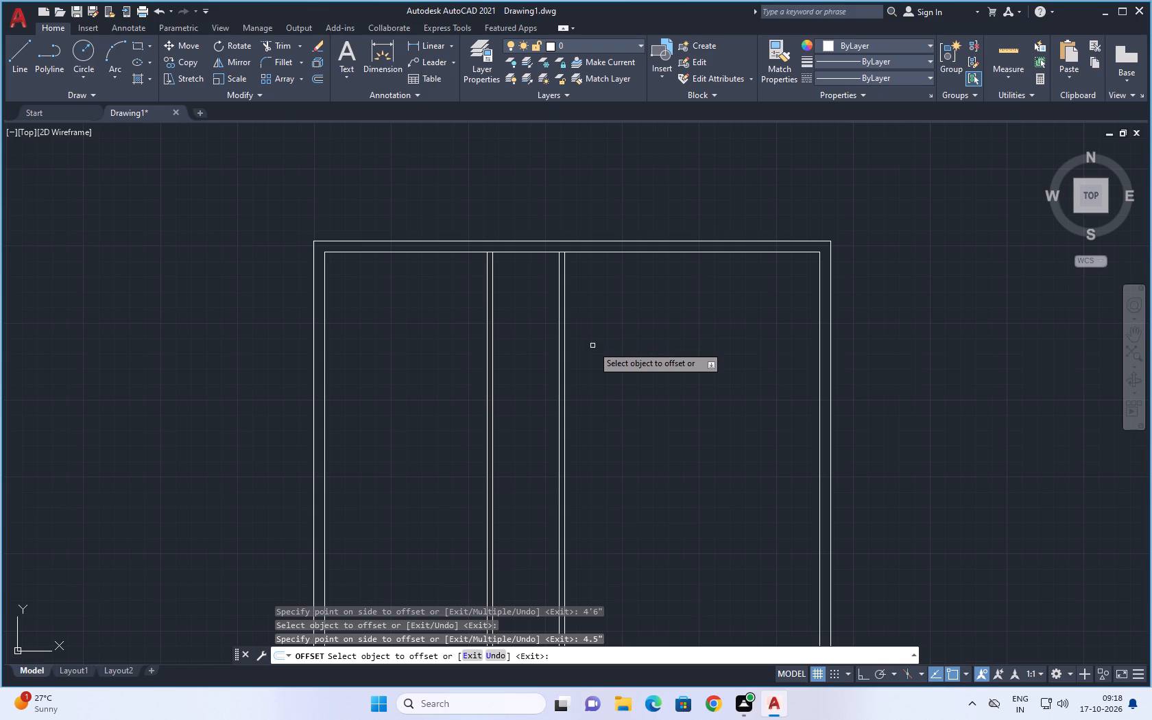
scroll(611, 372, down, 1)
middle_drag(623, 388, 622, 329)
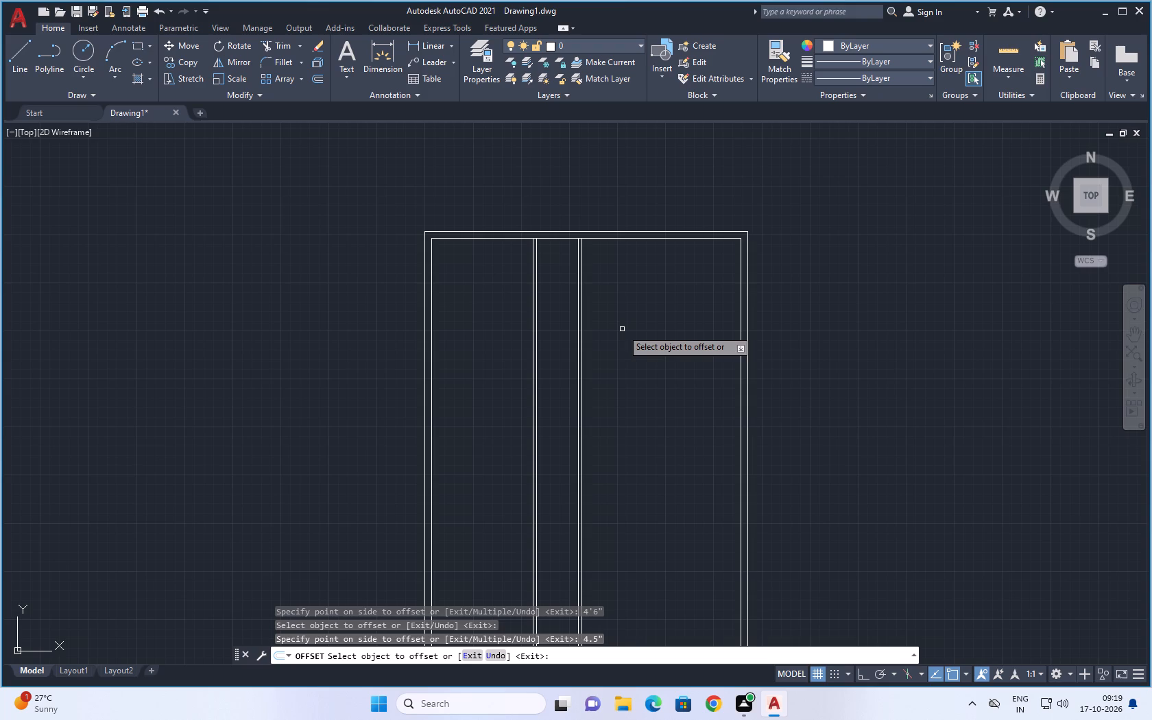
scroll(622, 329, down, 1)
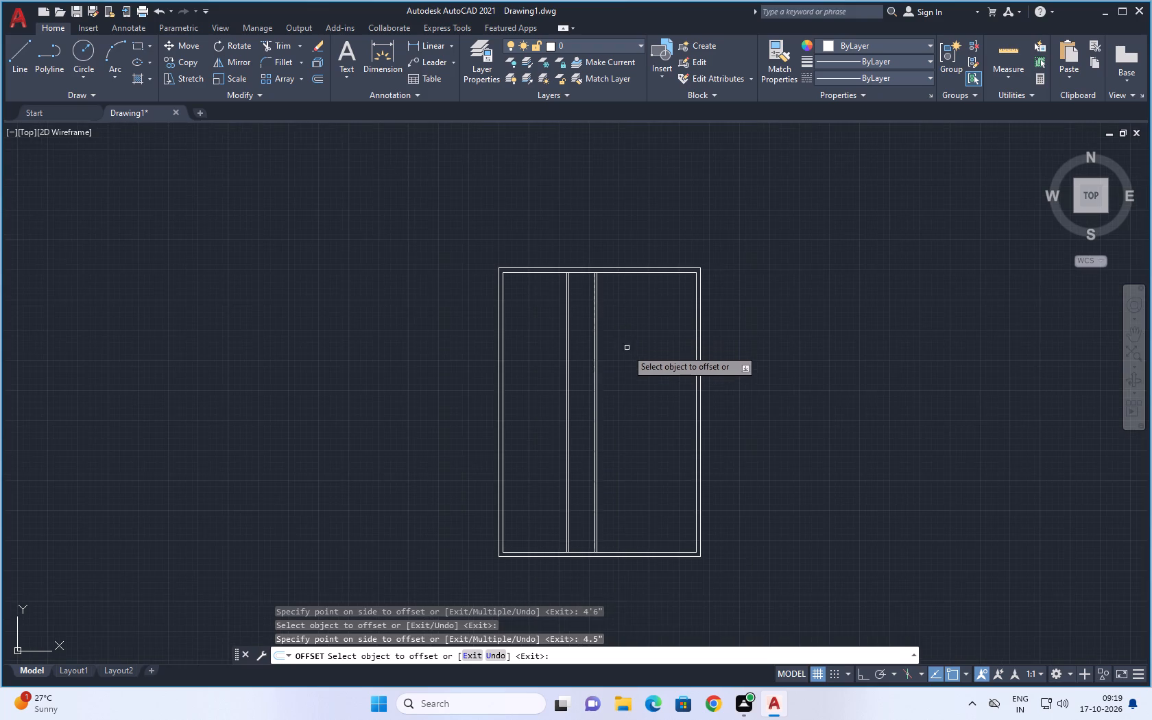
scroll(629, 358, down, 1)
middle_drag(629, 358, 657, 326)
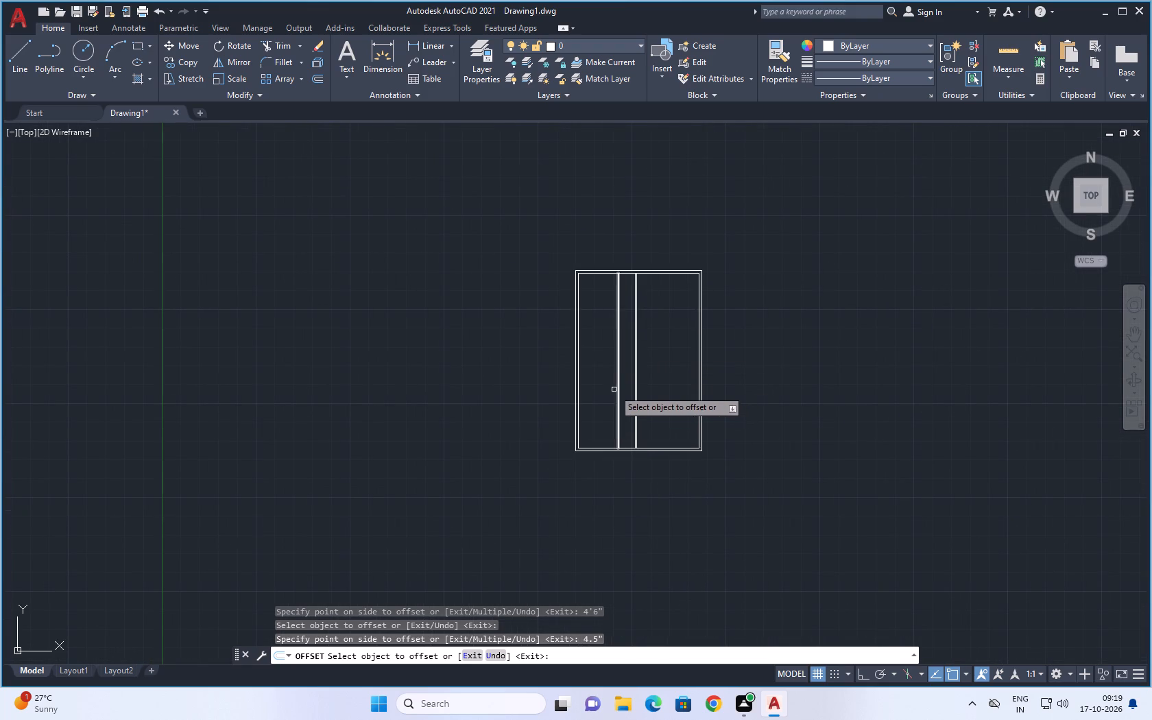
scroll(569, 322, up, 2)
middle_drag(629, 300, 591, 382)
scroll(592, 363, up, 1)
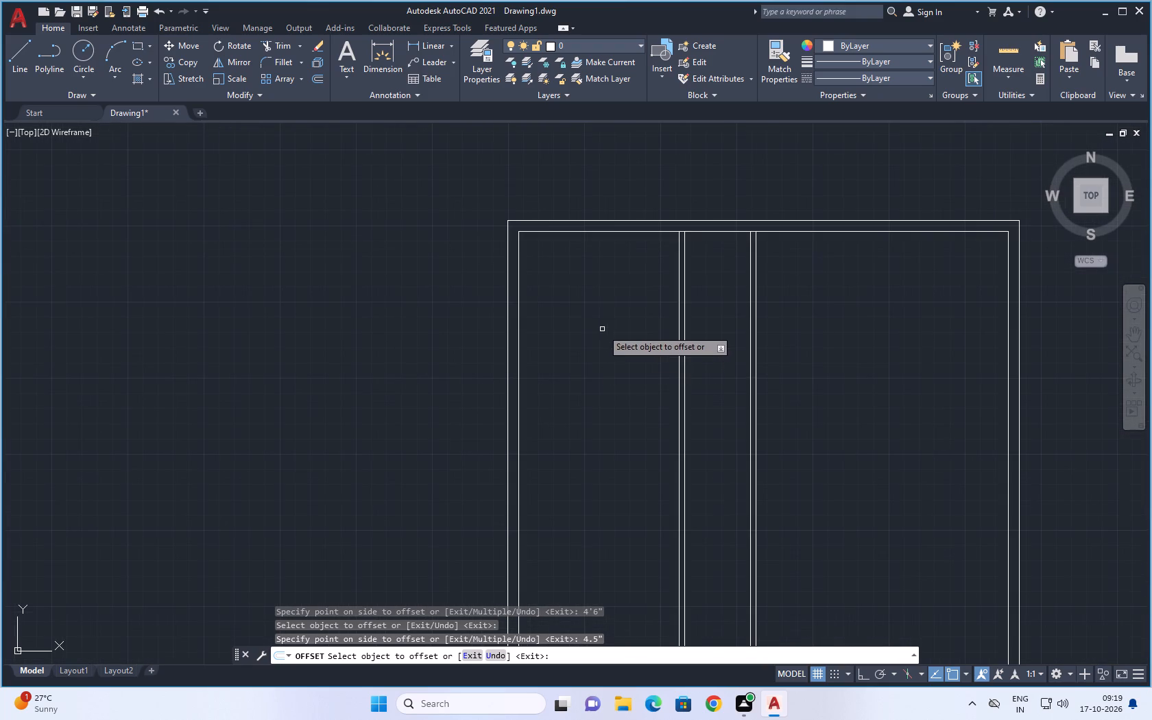
click(613, 230)
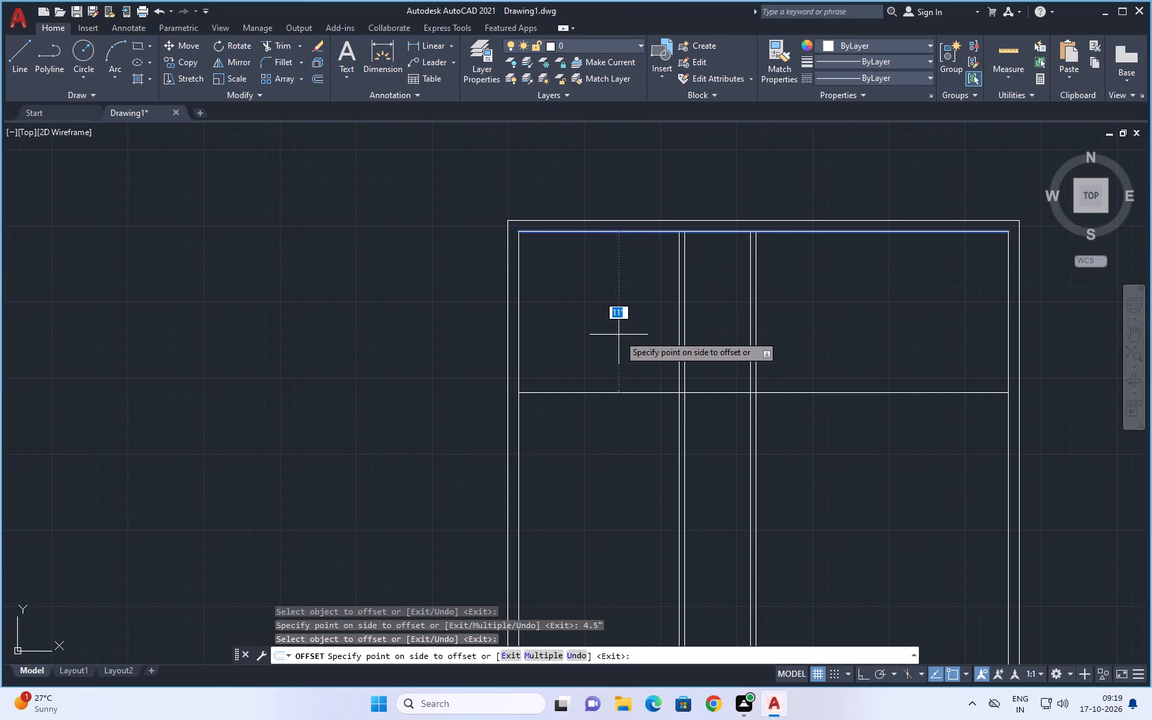
click(619, 335)
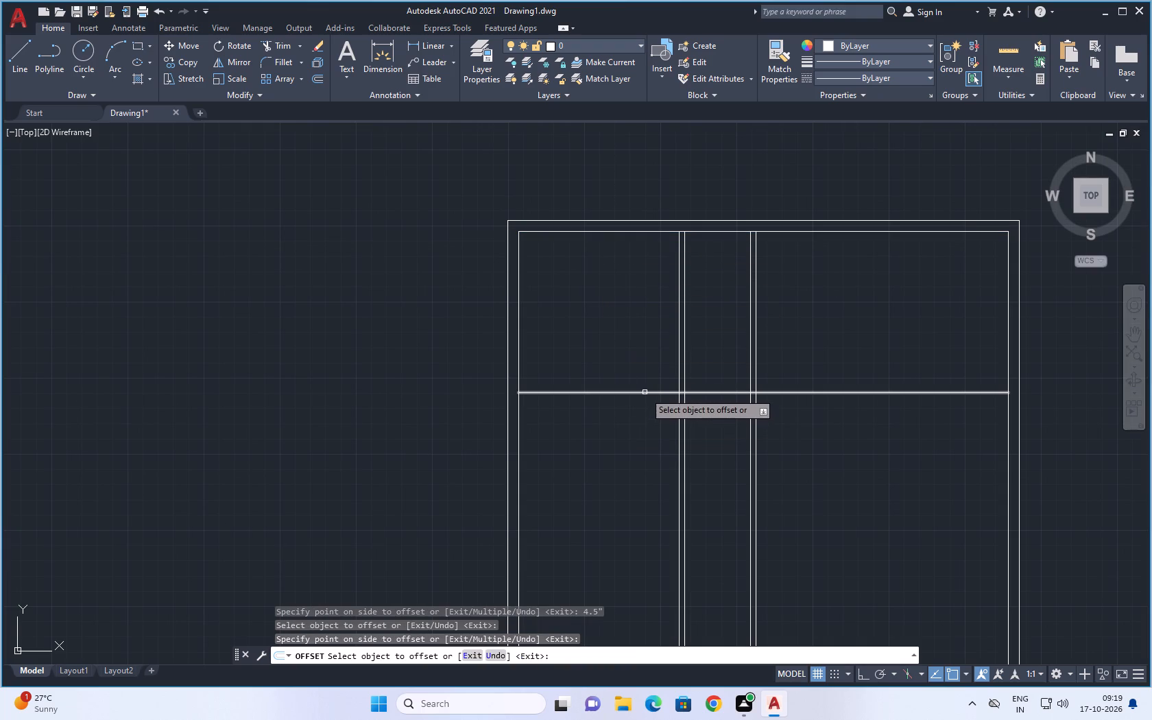
click(645, 391)
text(4.5")
key(Return)
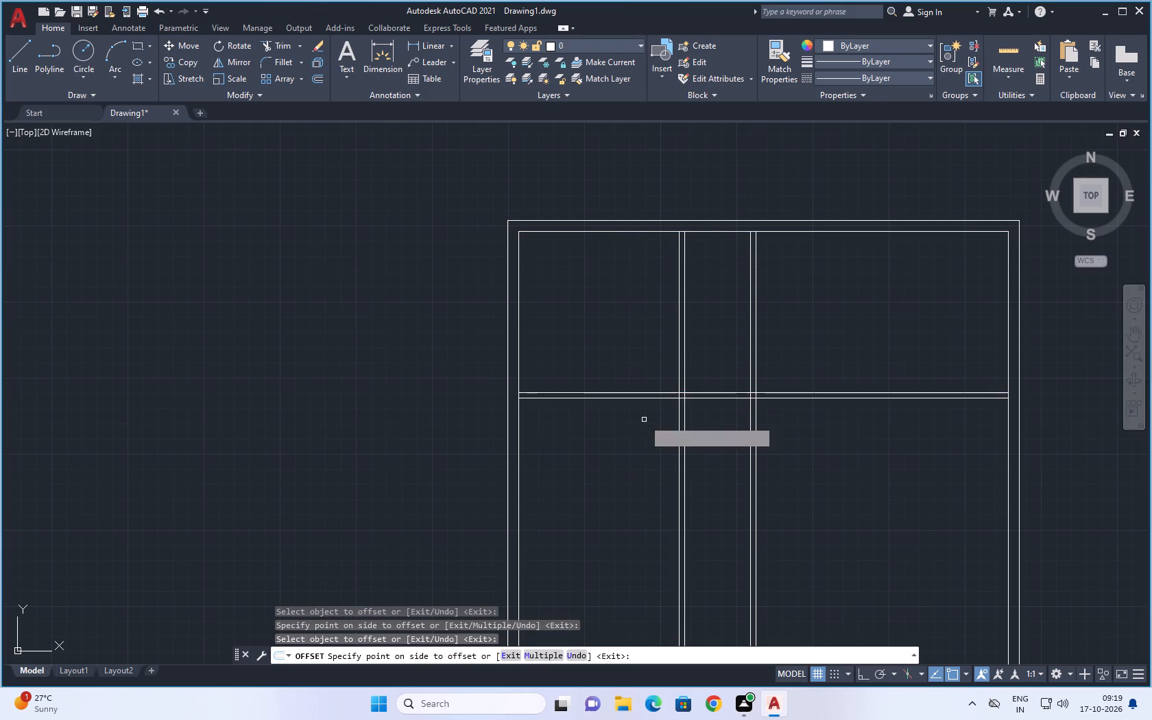
Offset the lower line of the horizontal partition 10' downward, and that copy a further 4.5" down, forming a second horizontal partition.
scroll(644, 420, down, 1)
middle_drag(773, 485, 754, 423)
scroll(754, 423, down, 1)
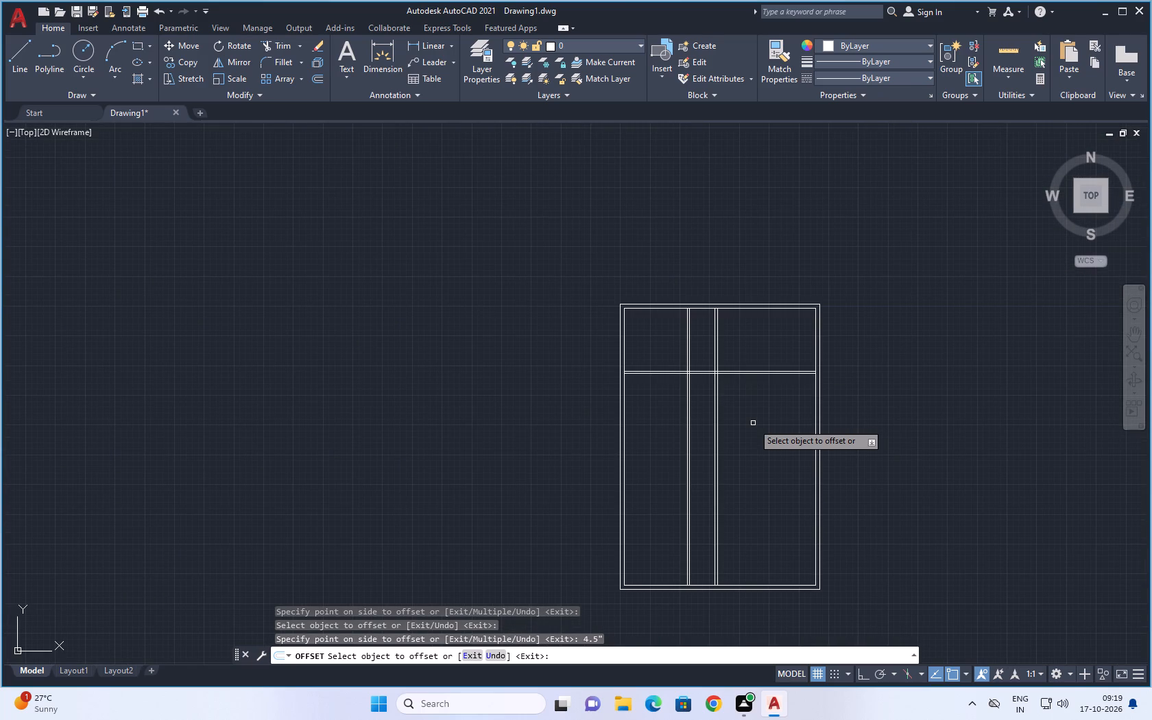
scroll(662, 383, up, 3)
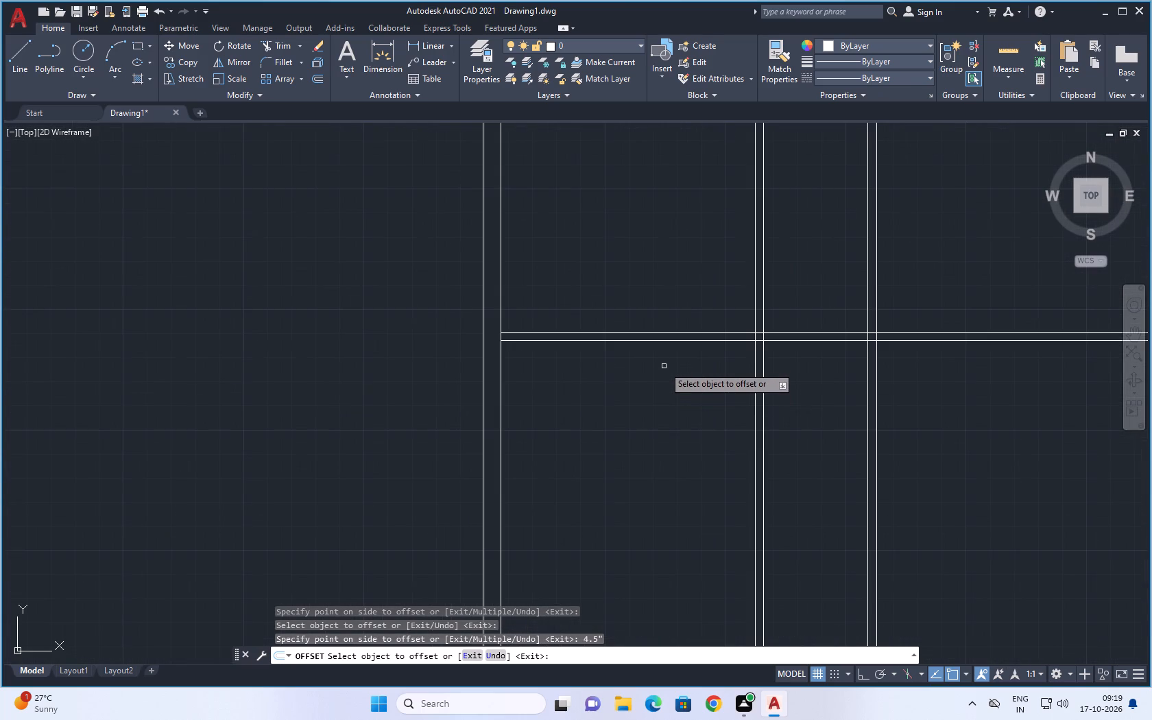
click(671, 341)
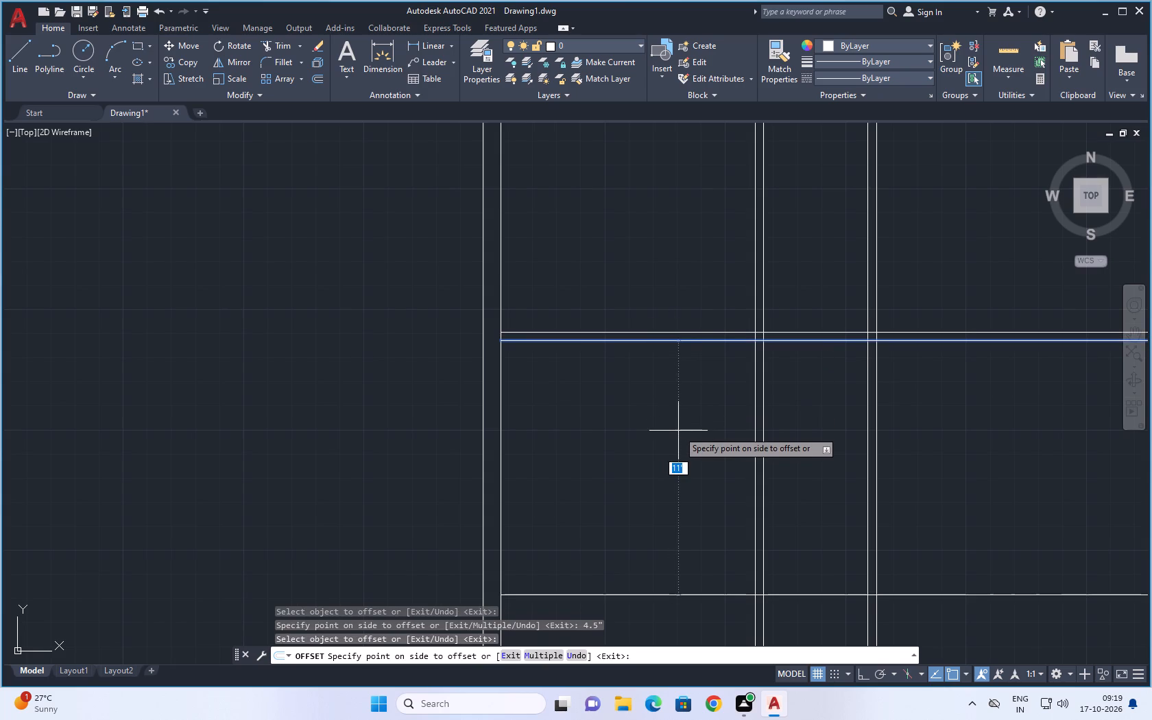
text(10')
key(Return)
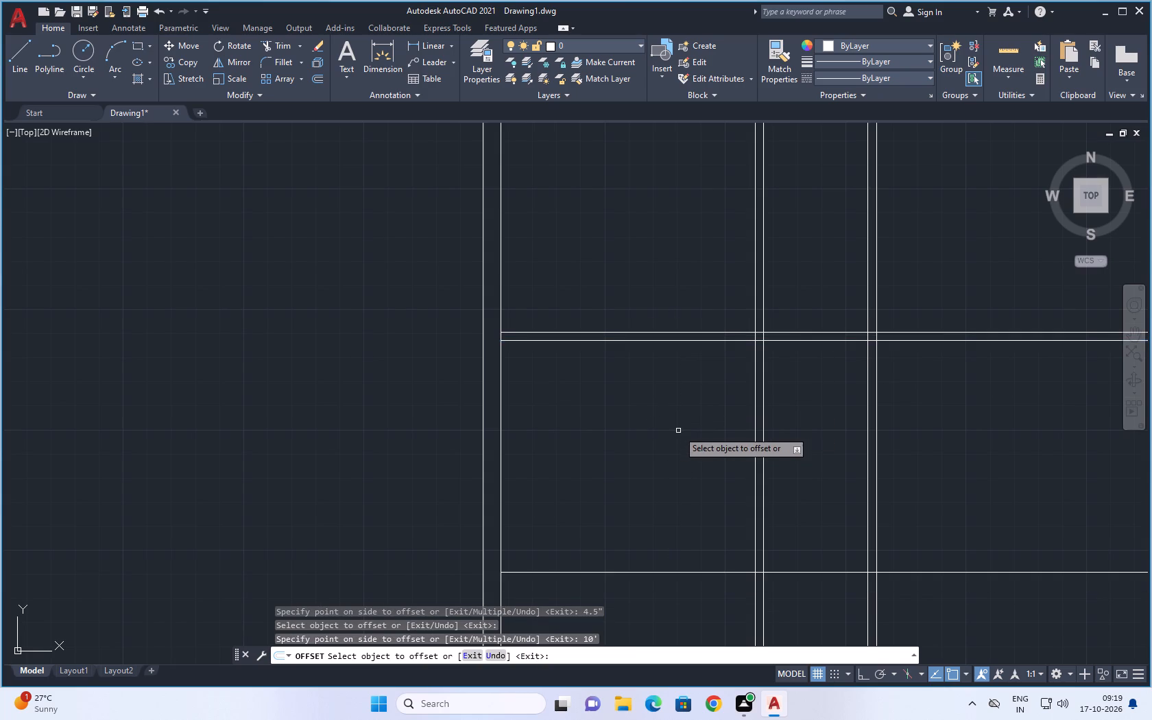
scroll(673, 437, down, 2)
middle_drag(673, 465, 662, 433)
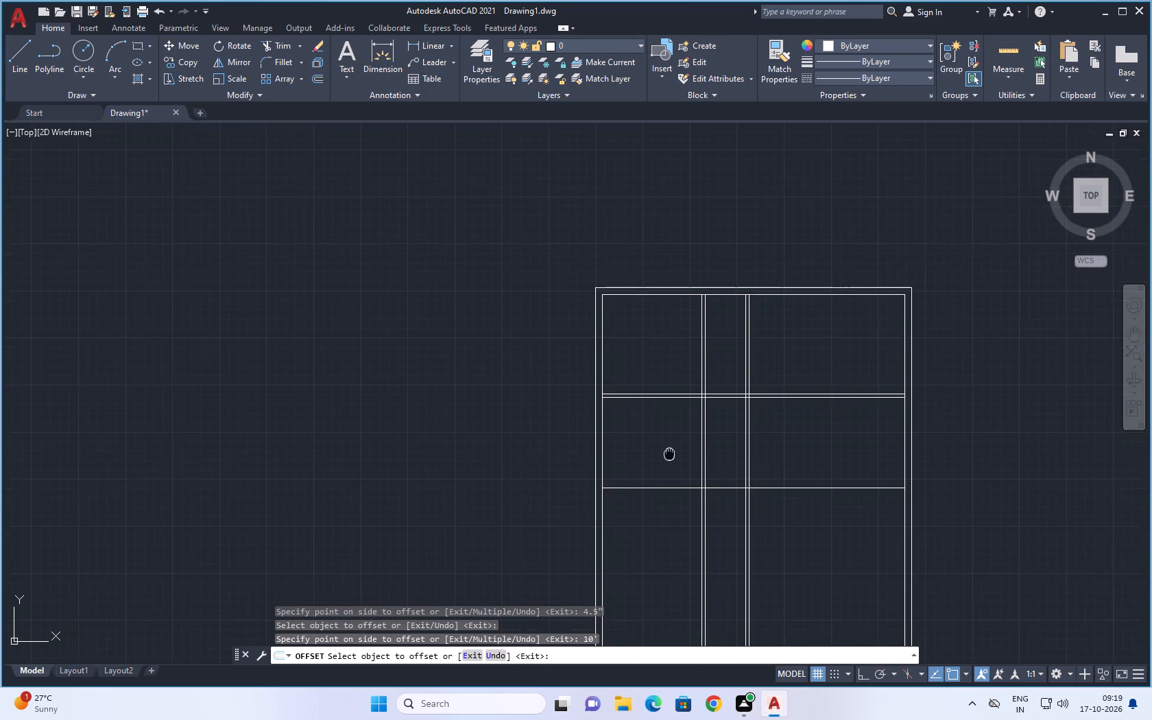
middle_drag(662, 433, 648, 374)
scroll(634, 413, up, 3)
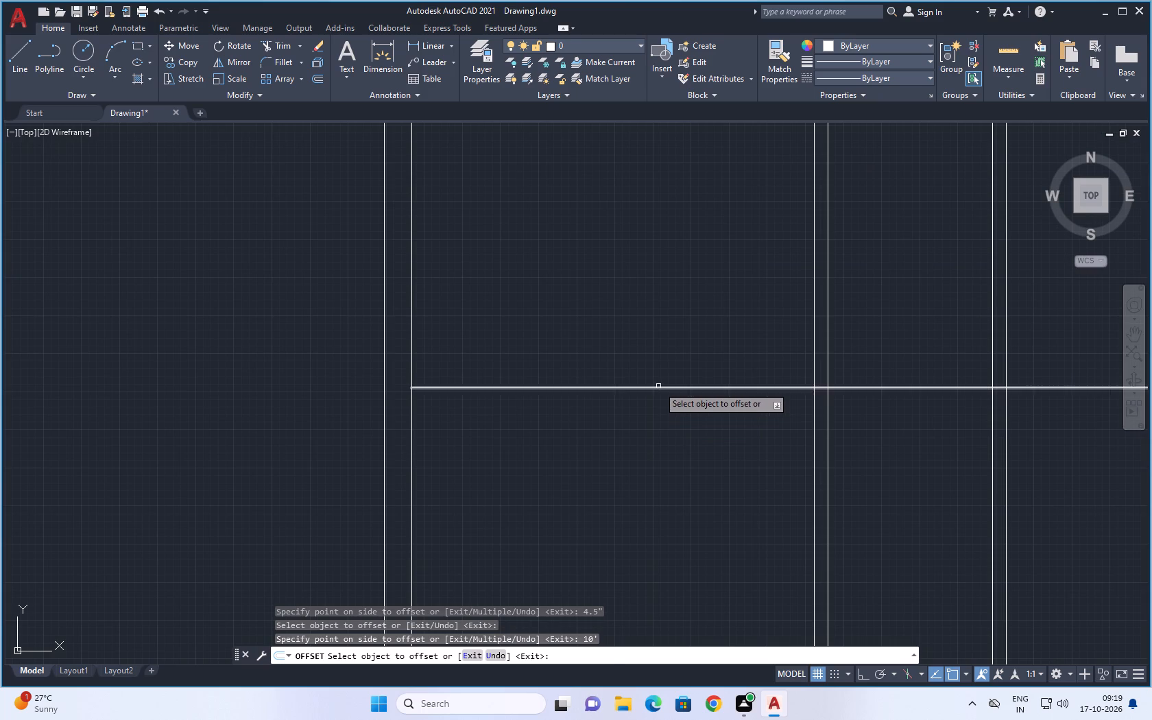
click(658, 386)
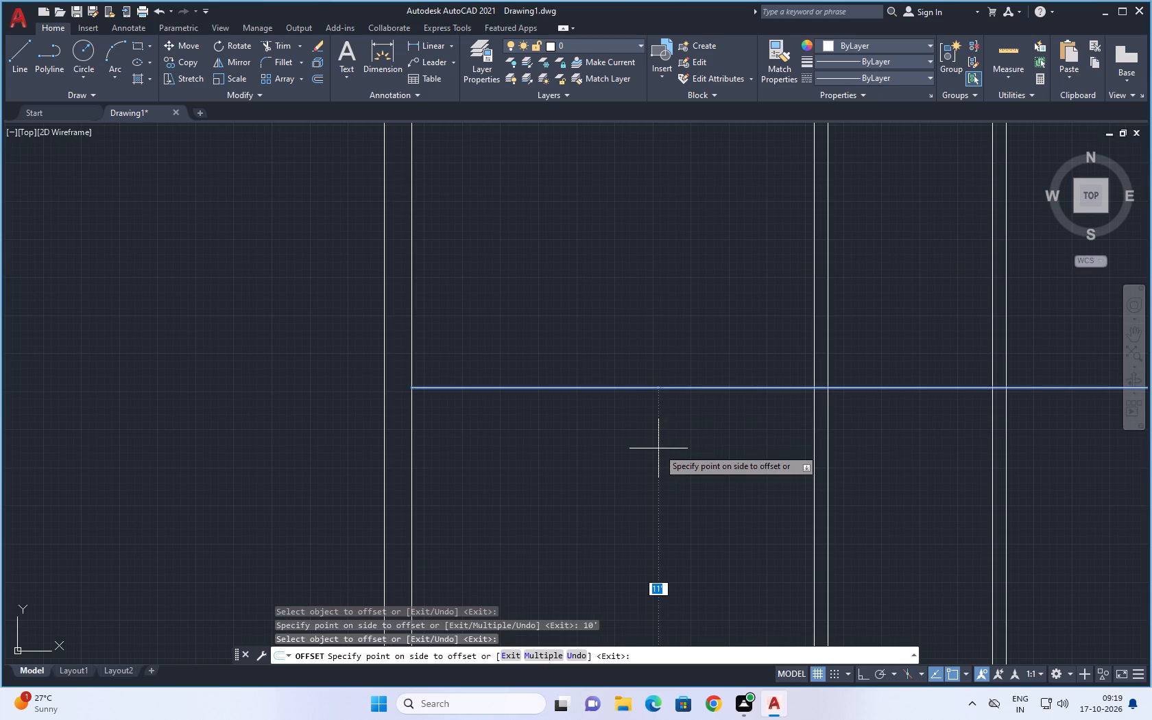
key(4)
text(.5")
key(Return)
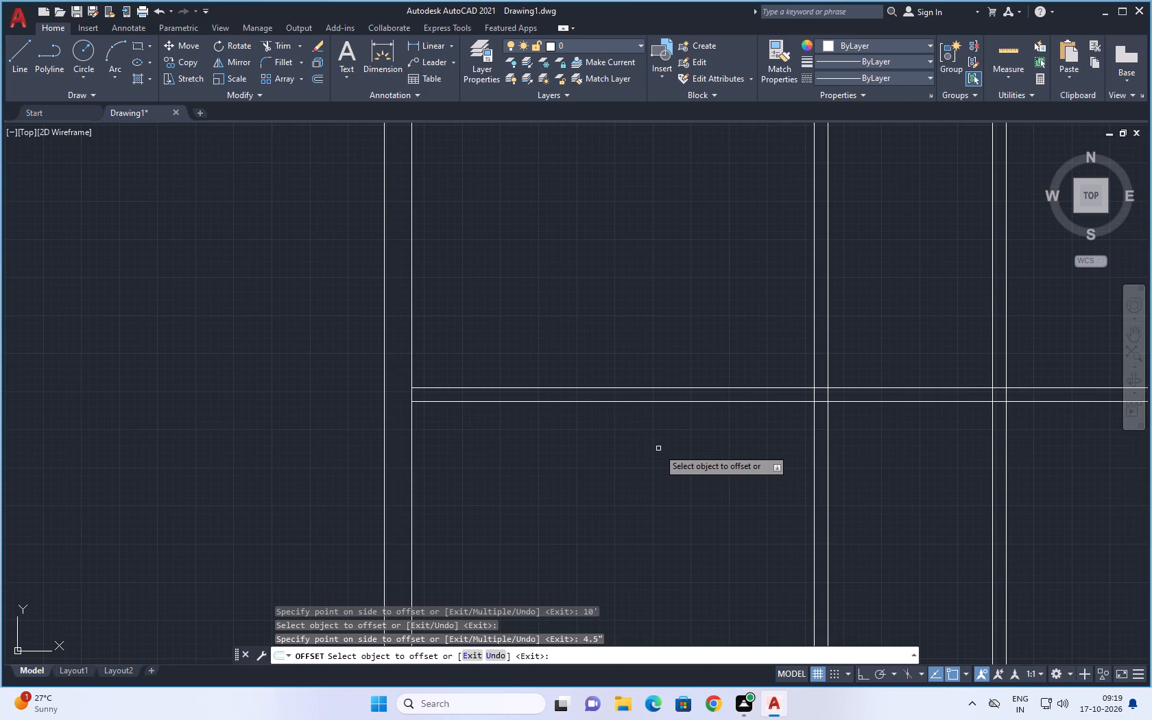
Add a third horizontal partition by offsetting the second one's lower line 5' downward, and that copy 4.5" further down.
scroll(649, 468, down, 2)
middle_drag(649, 470, 643, 400)
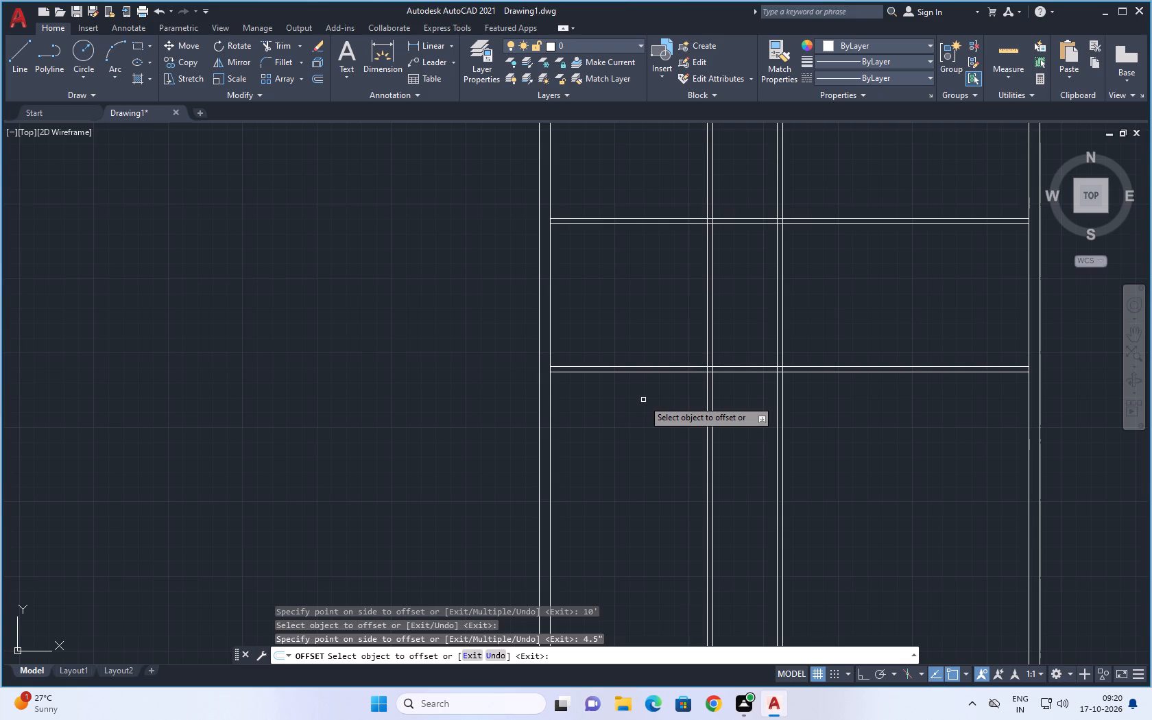
scroll(643, 400, down, 1)
middle_drag(643, 400, 644, 384)
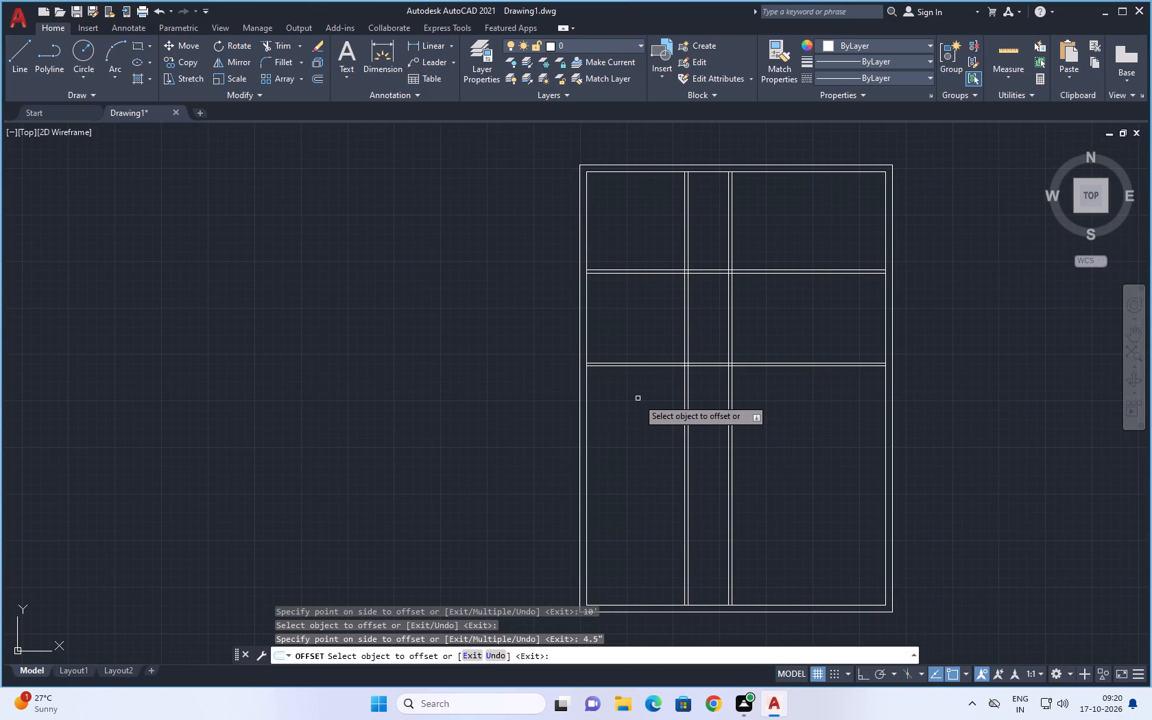
scroll(638, 399, up, 2)
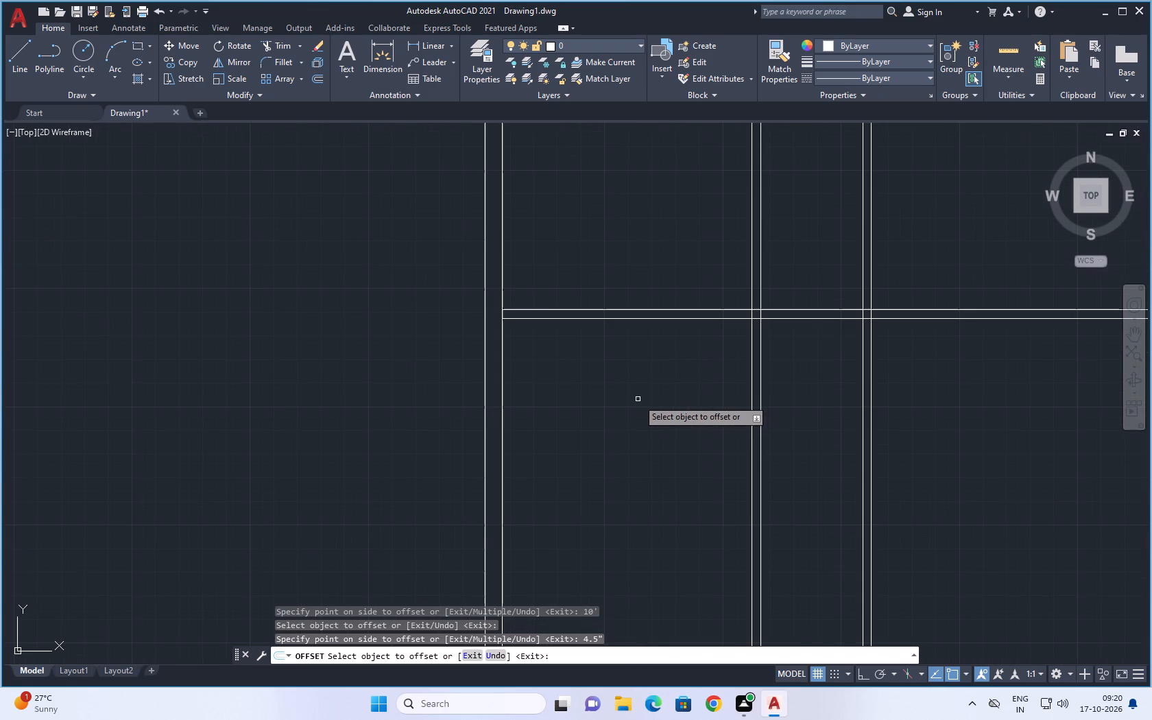
scroll(638, 400, up, 1)
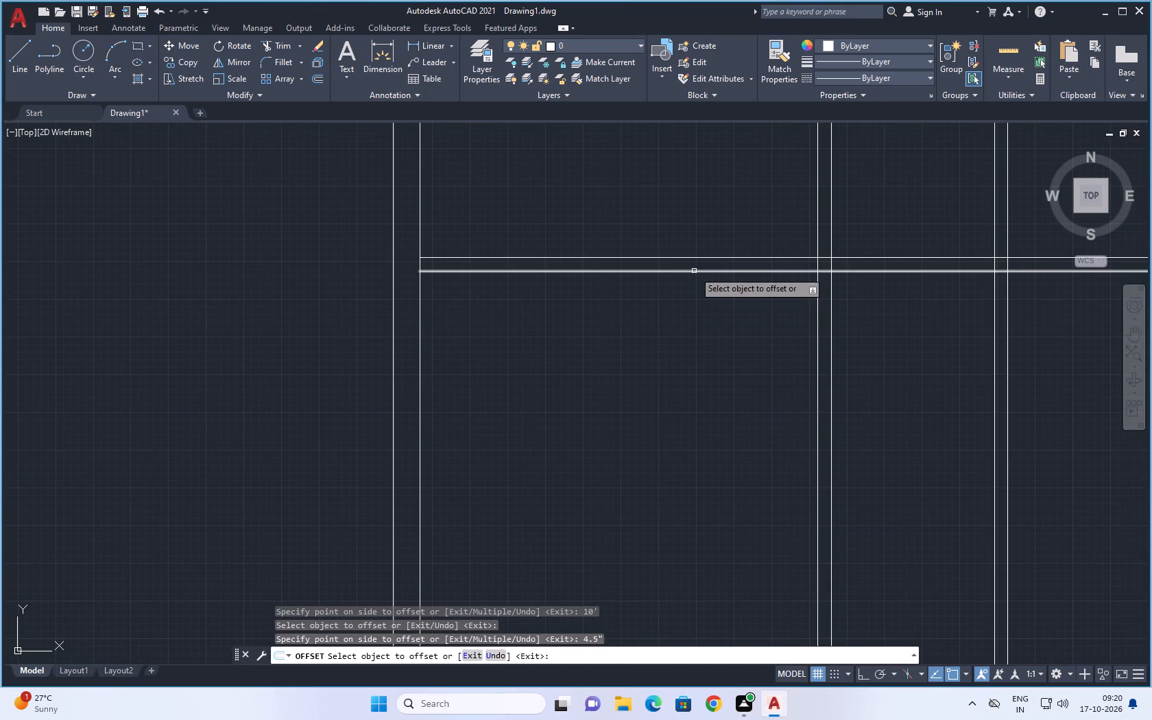
click(694, 271)
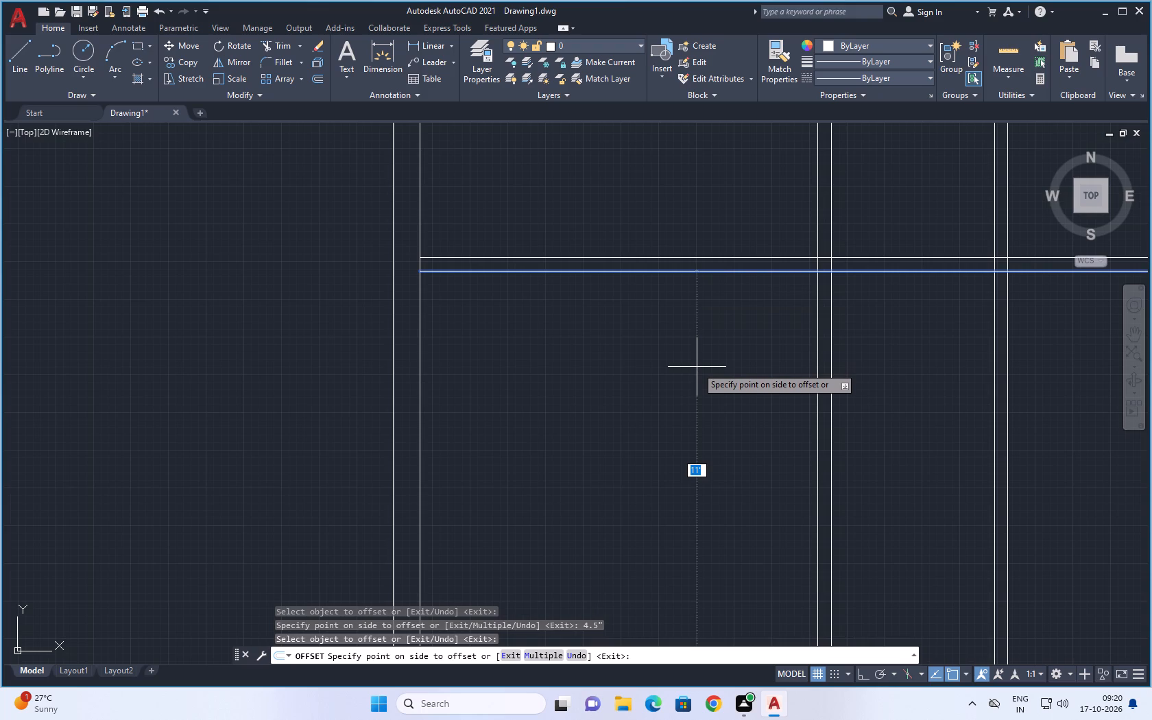
text(5')
key(Return)
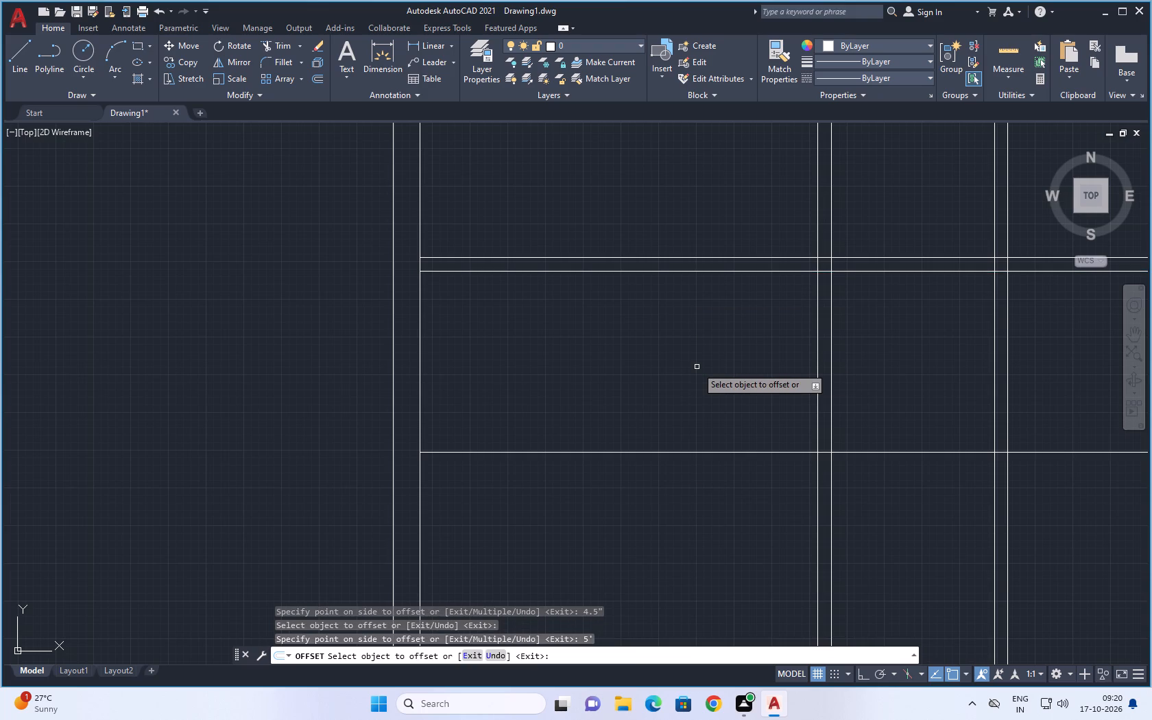
click(691, 453)
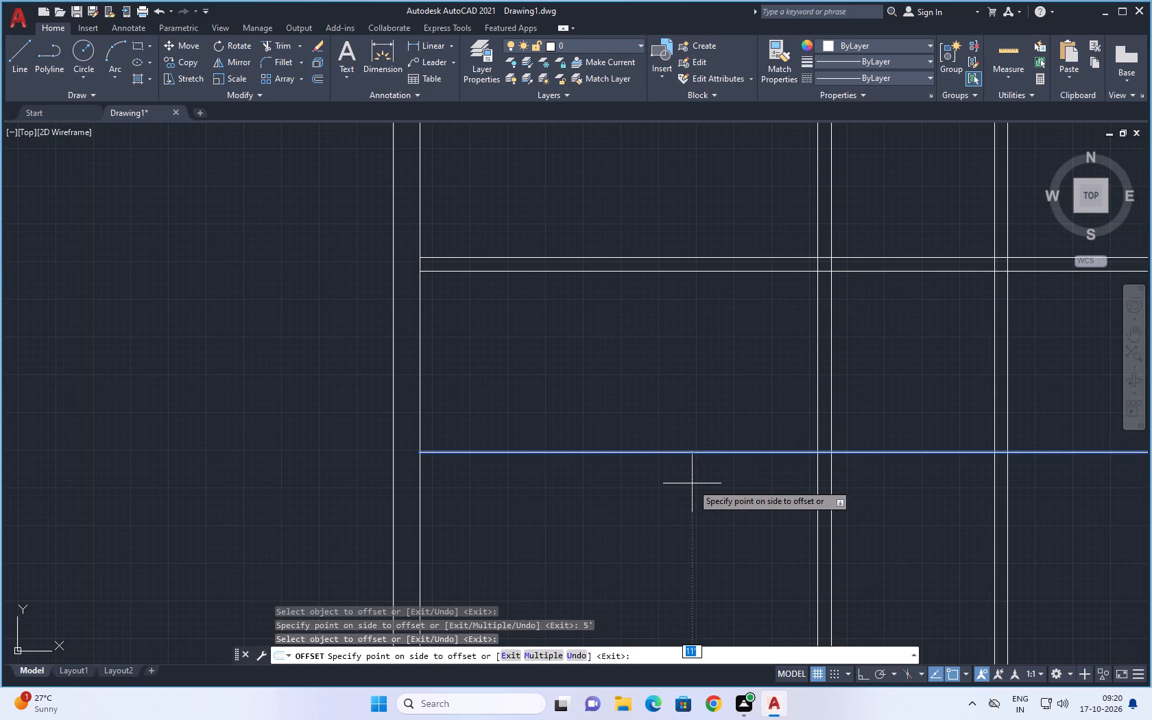
text(4.5")
key(Return)
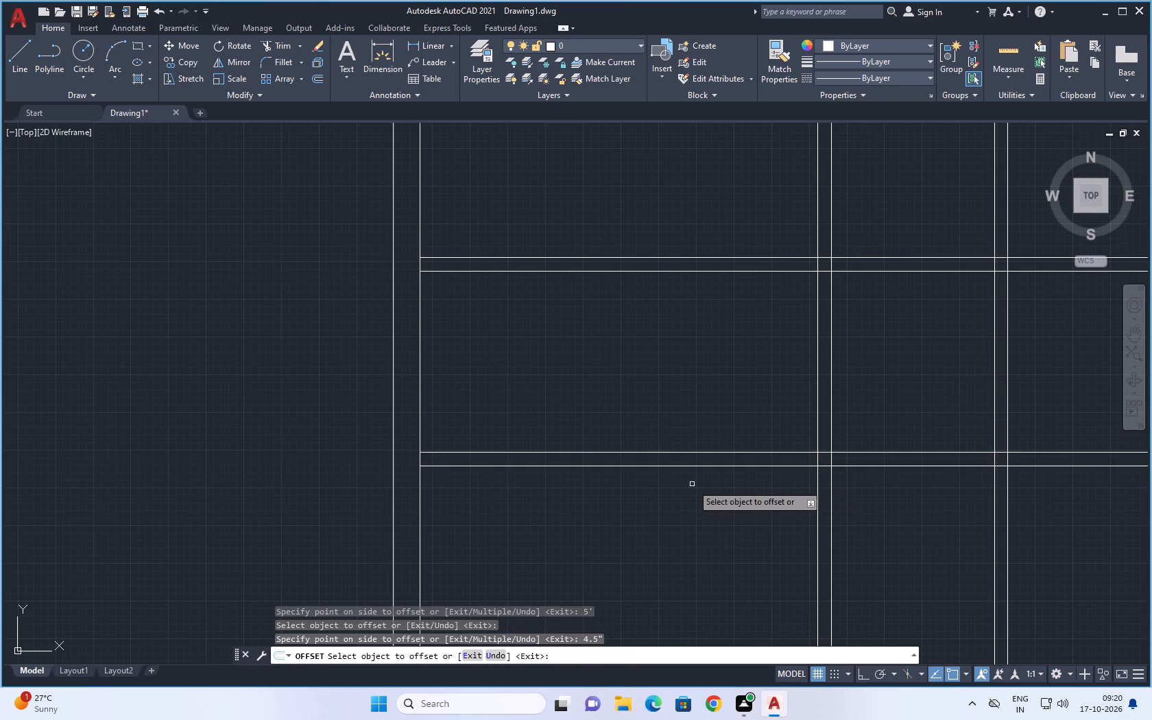
Offset the third horizontal partition's lower line 13'3" downward, and that copy 9" further down to form a thicker wall; end the Offset command.
scroll(692, 484, down, 1)
middle_drag(689, 501, 664, 366)
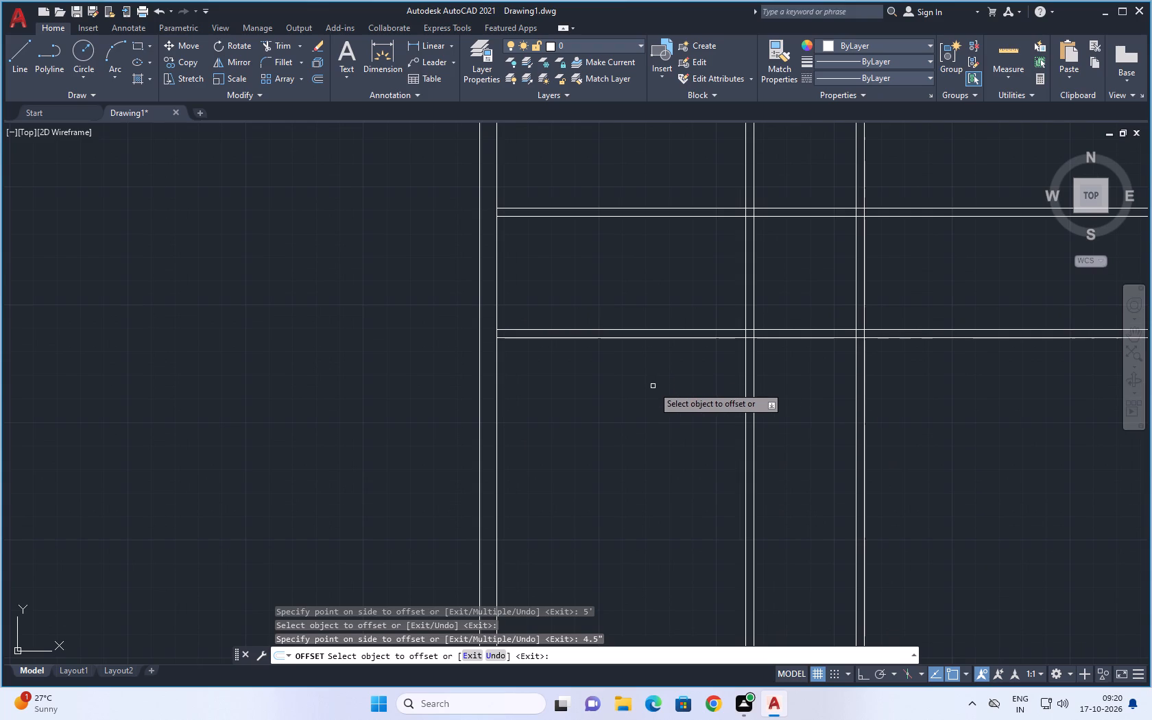
scroll(653, 375, up, 1)
click(675, 315)
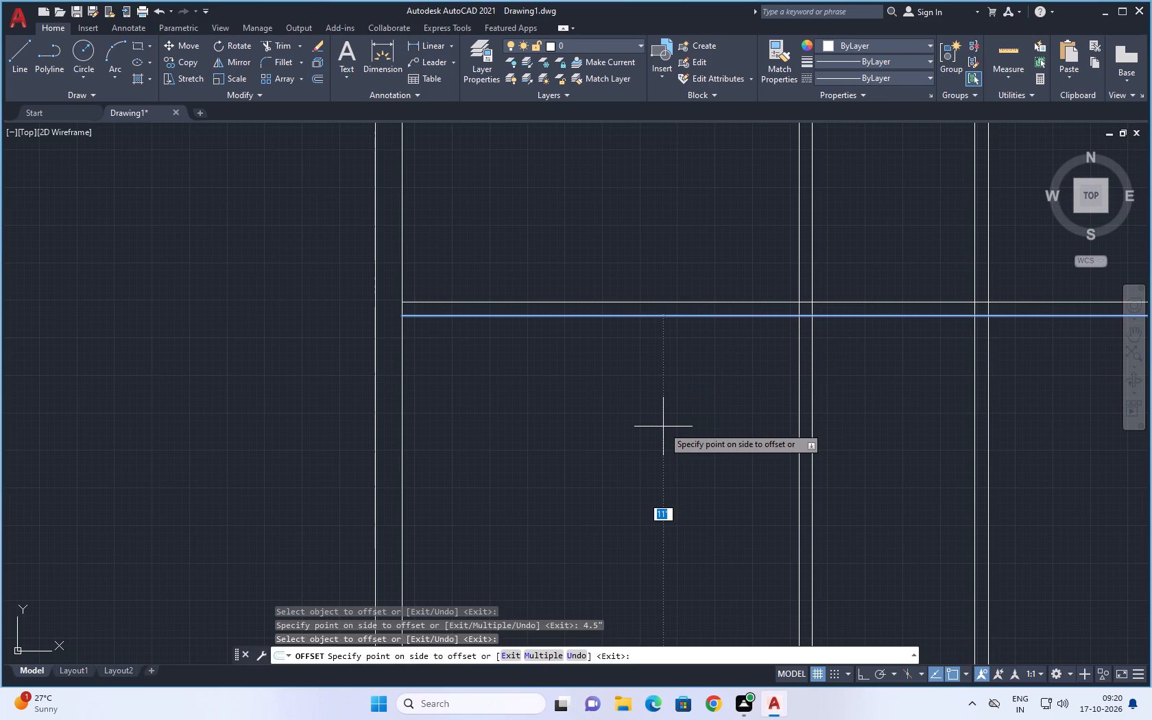
text(13')
text(3")
key(Return)
scroll(666, 434, down, 3)
middle_drag(671, 470, 632, 382)
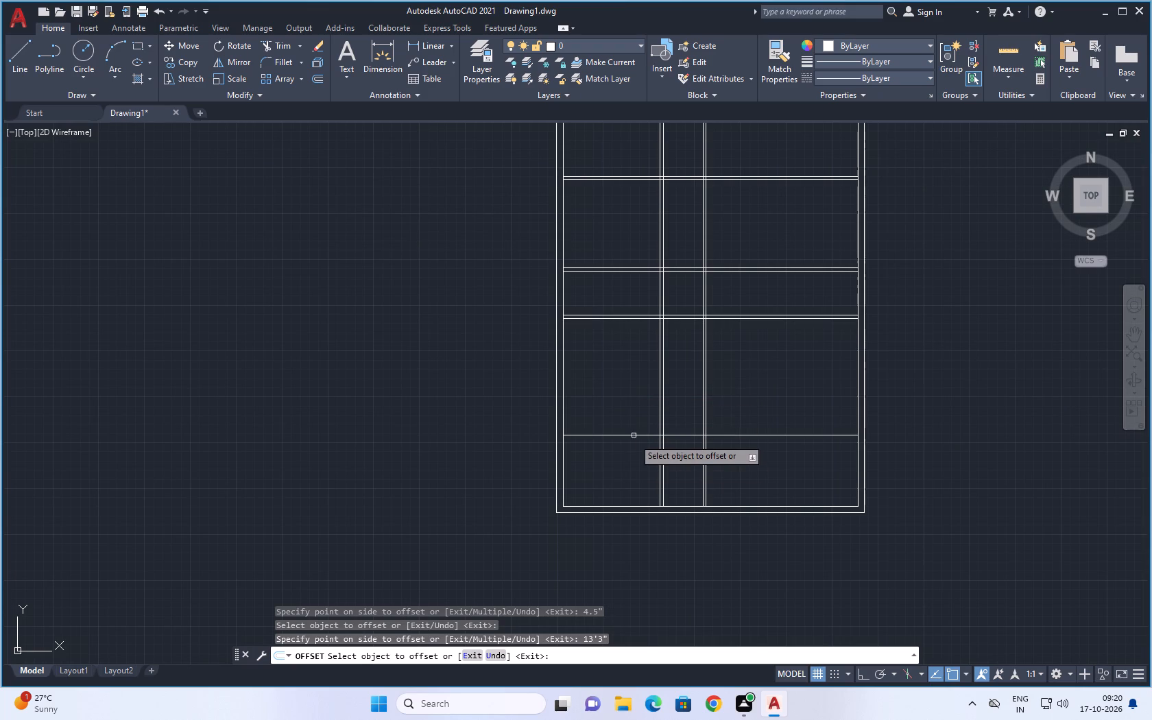
scroll(635, 457, up, 1)
middle_drag(638, 457, 640, 422)
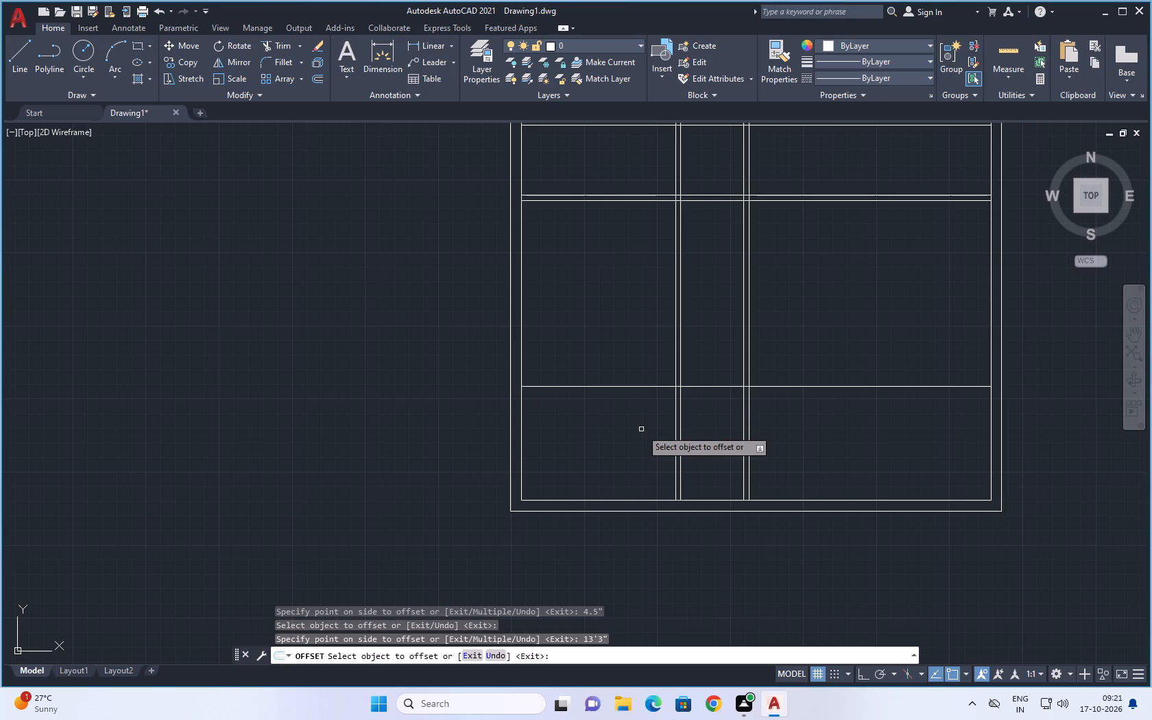
scroll(633, 409, up, 1)
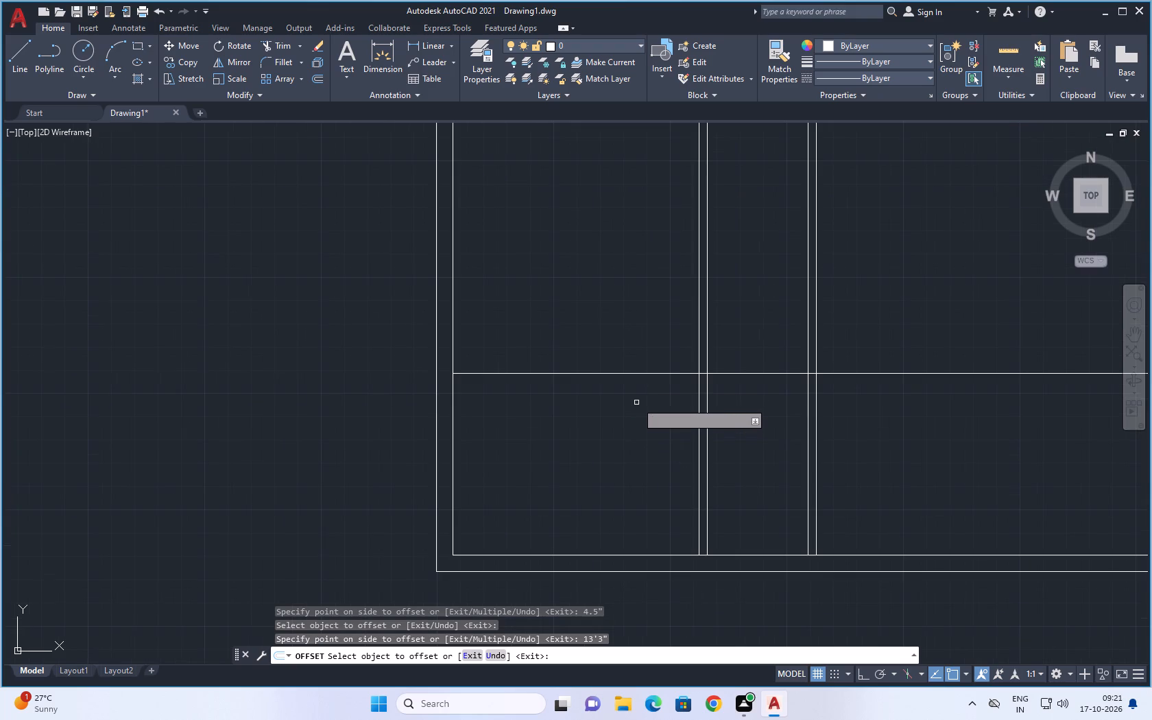
click(640, 374)
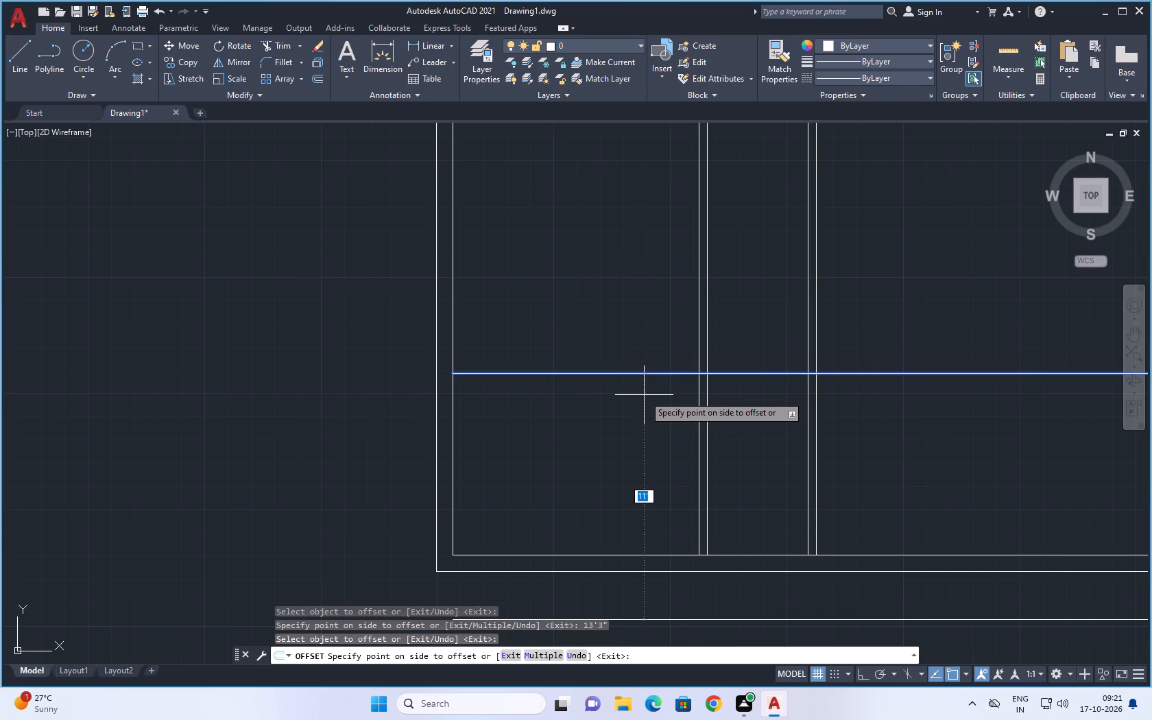
key(9)
key(shift+quotedbl)
key(Return)
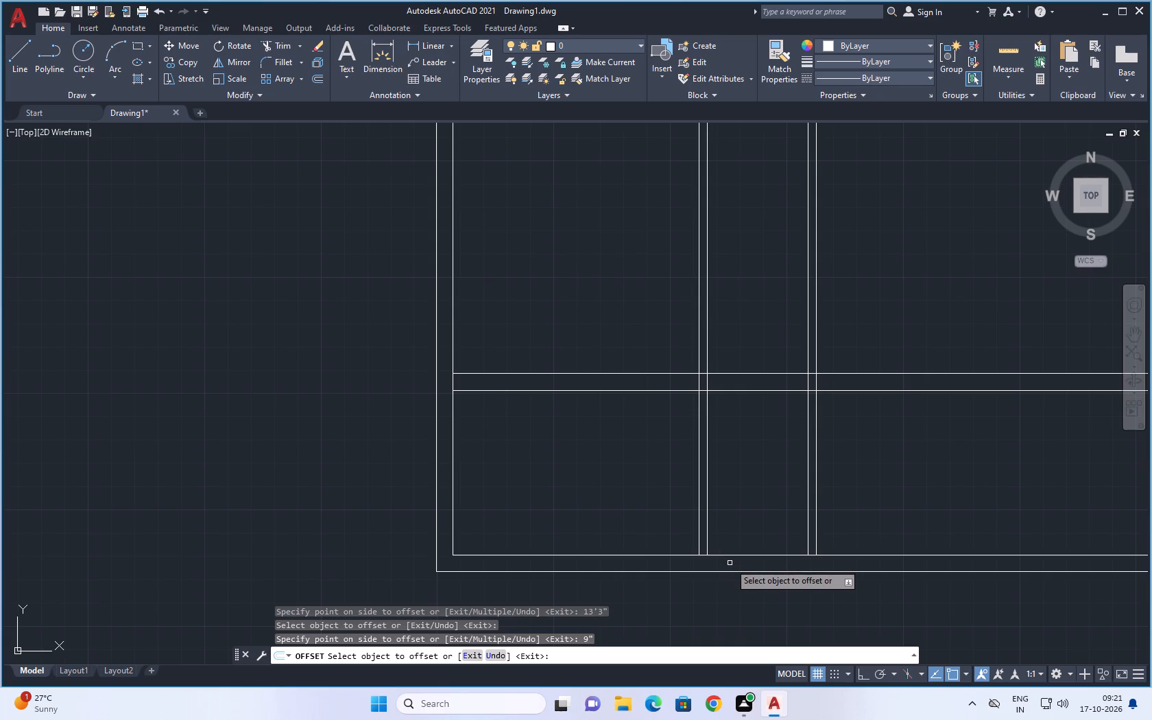
scroll(741, 551, down, 1)
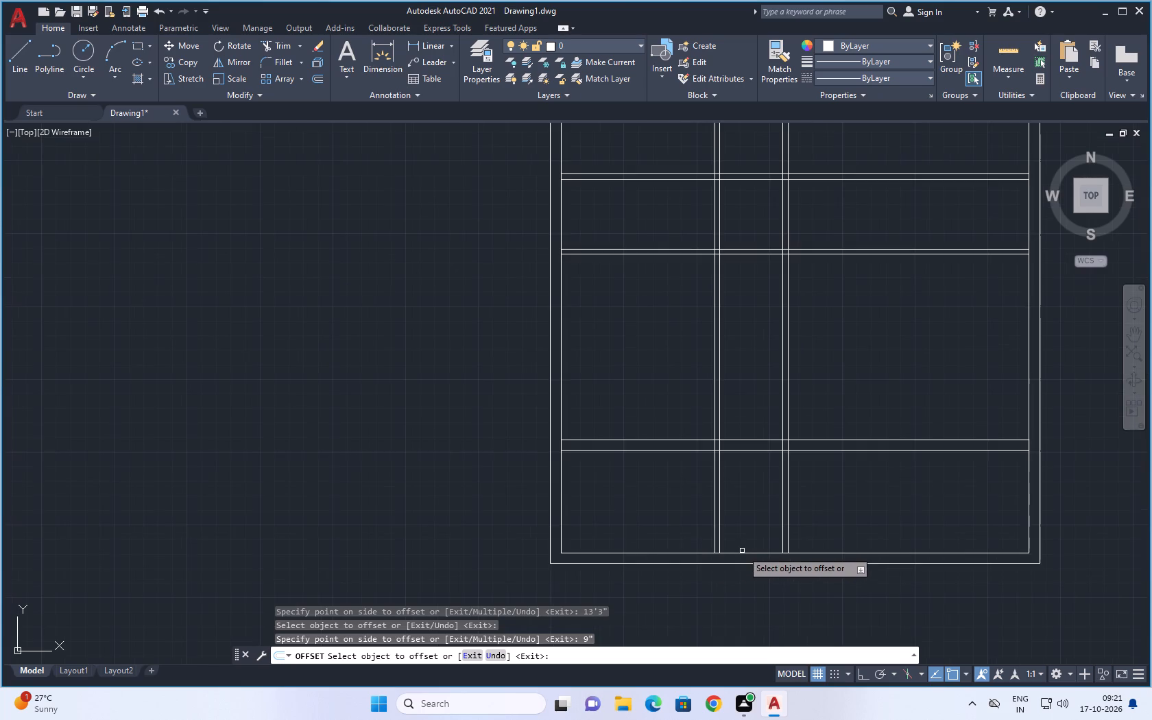
scroll(780, 555, down, 1)
middle_drag(968, 448, 816, 416)
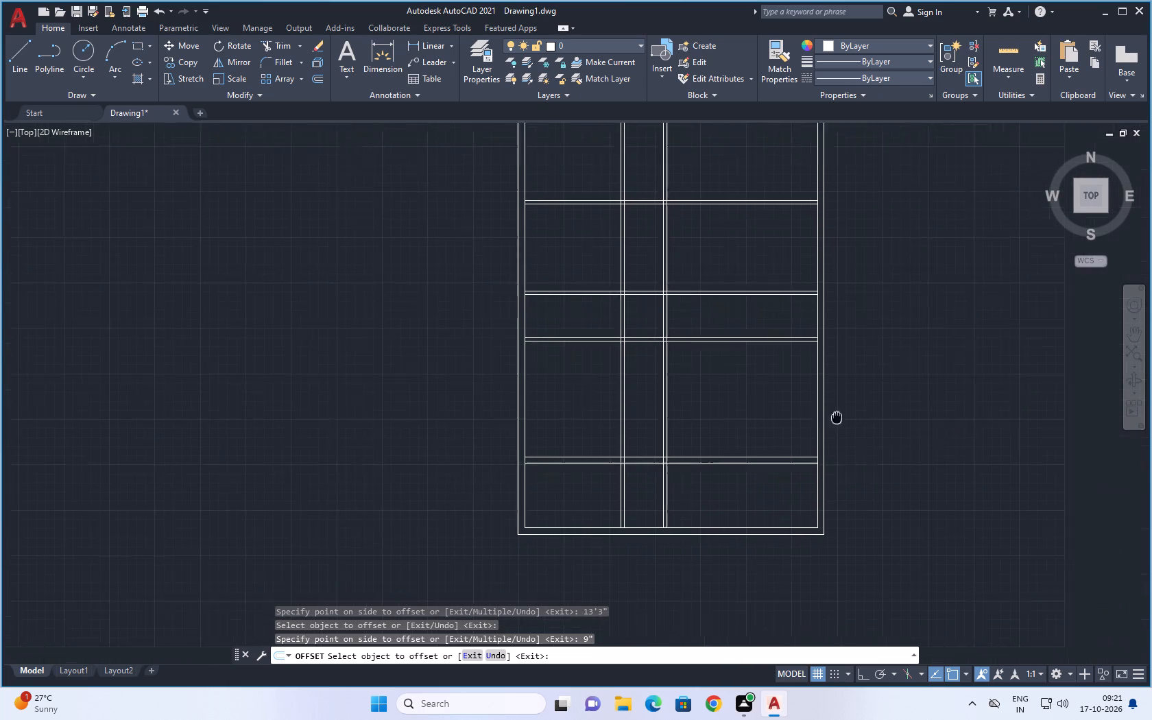
middle_drag(816, 416, 732, 435)
scroll(736, 435, down, 1)
middle_drag(804, 405, 747, 427)
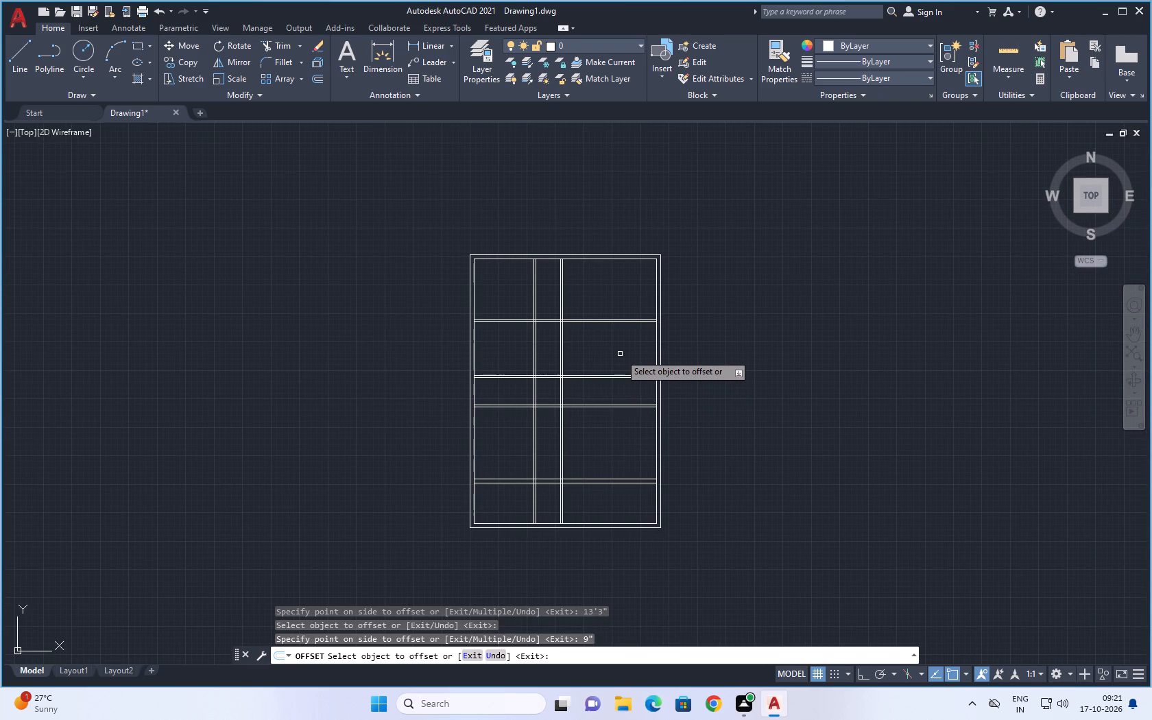
key(Escape)
key(Escape)
key(Escape)
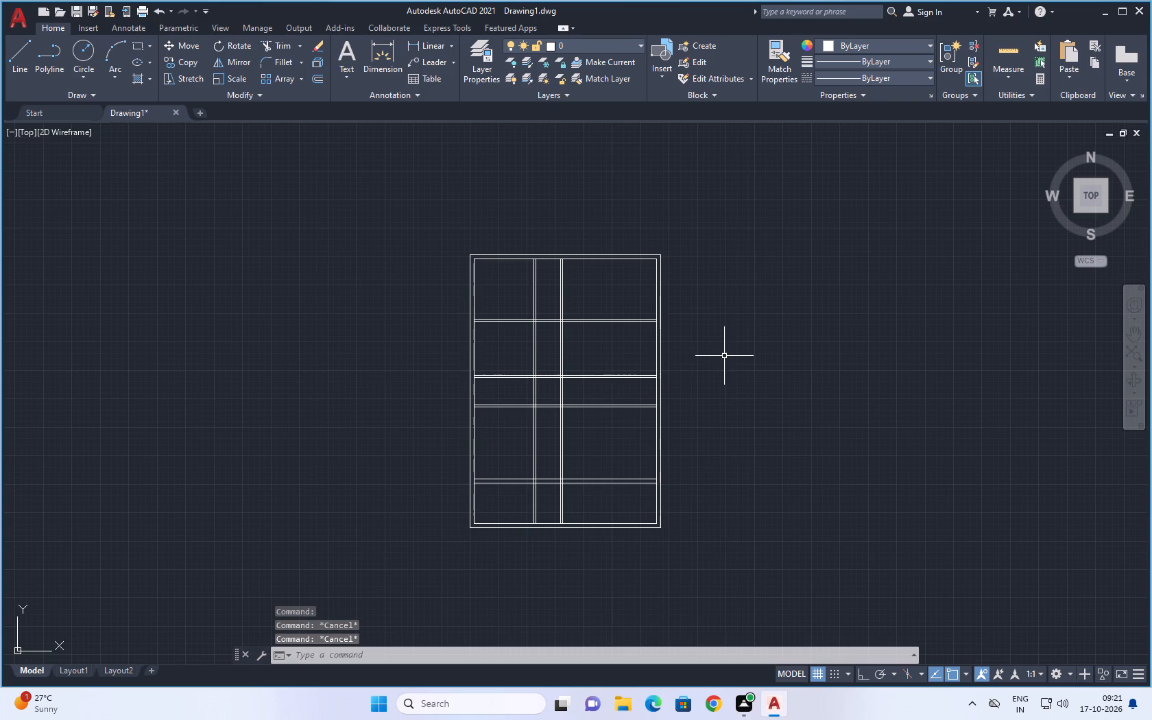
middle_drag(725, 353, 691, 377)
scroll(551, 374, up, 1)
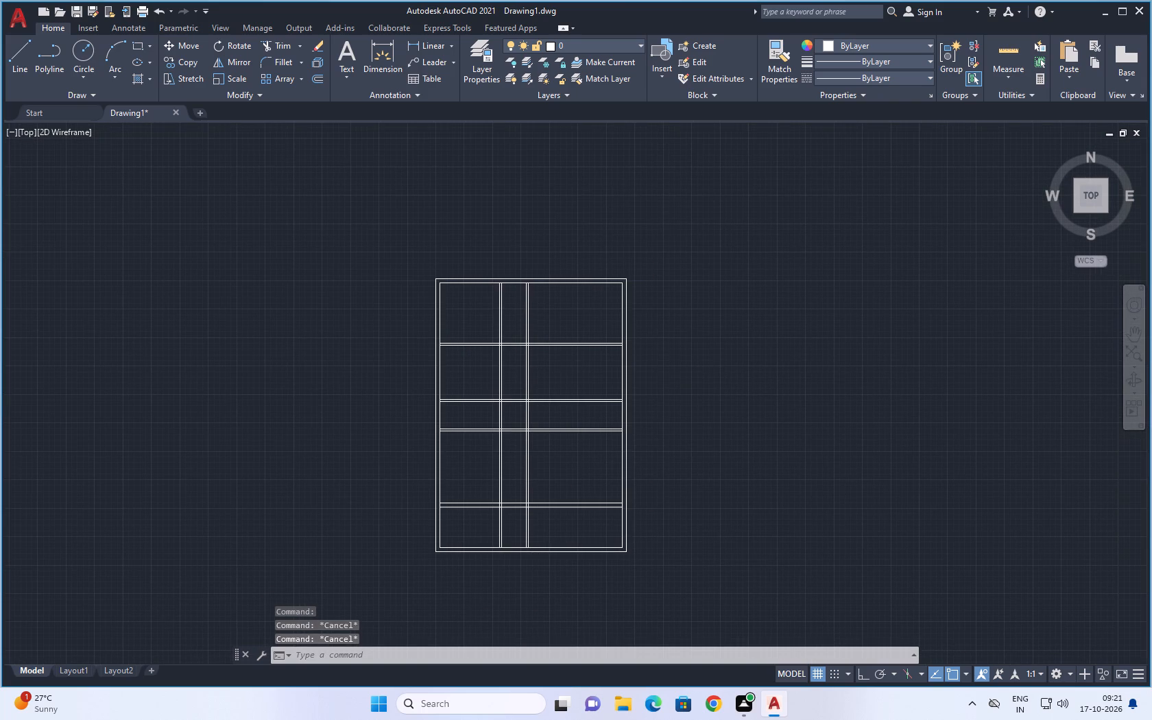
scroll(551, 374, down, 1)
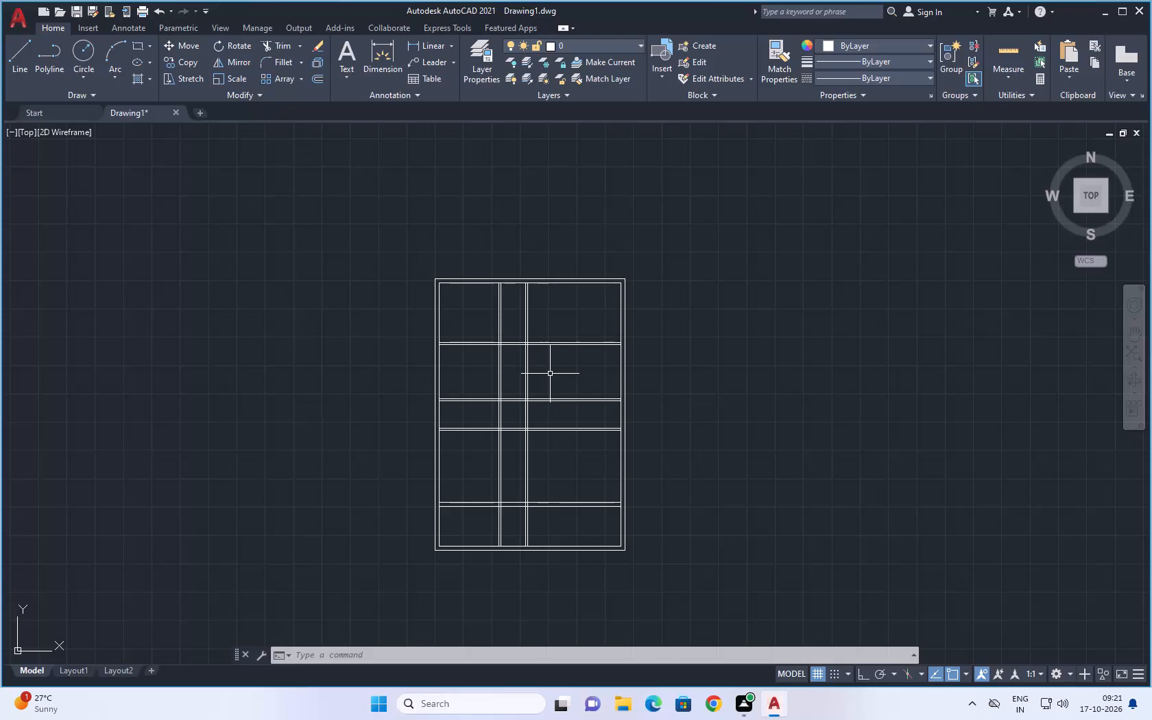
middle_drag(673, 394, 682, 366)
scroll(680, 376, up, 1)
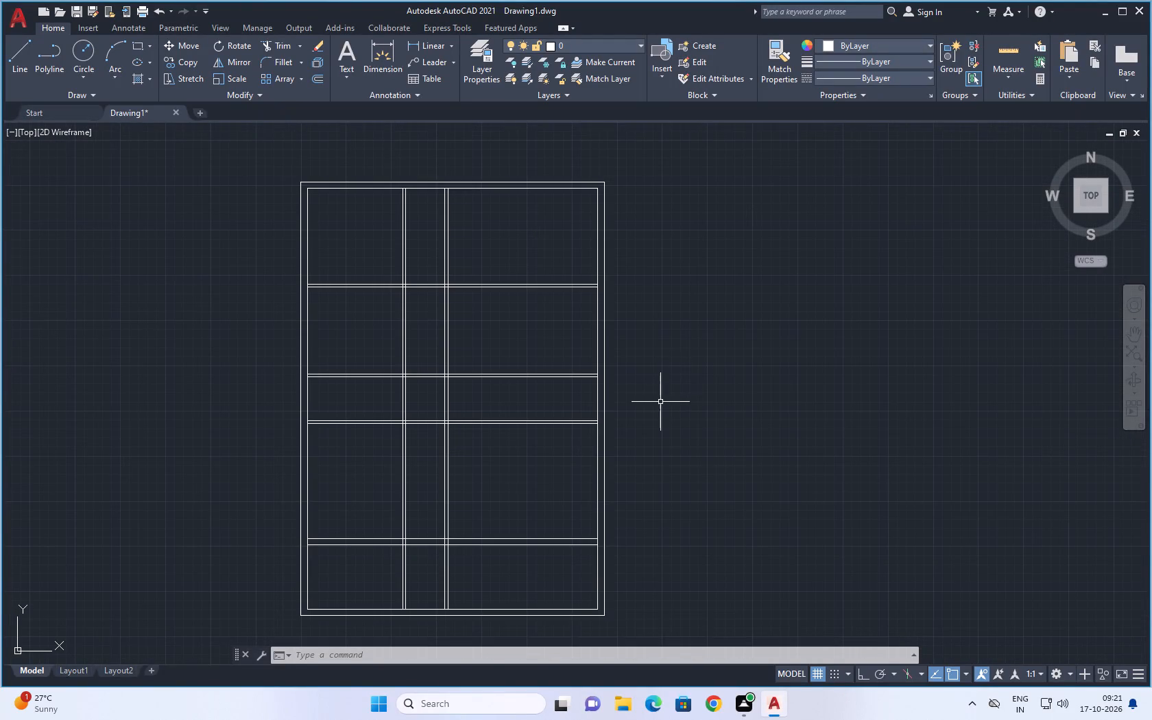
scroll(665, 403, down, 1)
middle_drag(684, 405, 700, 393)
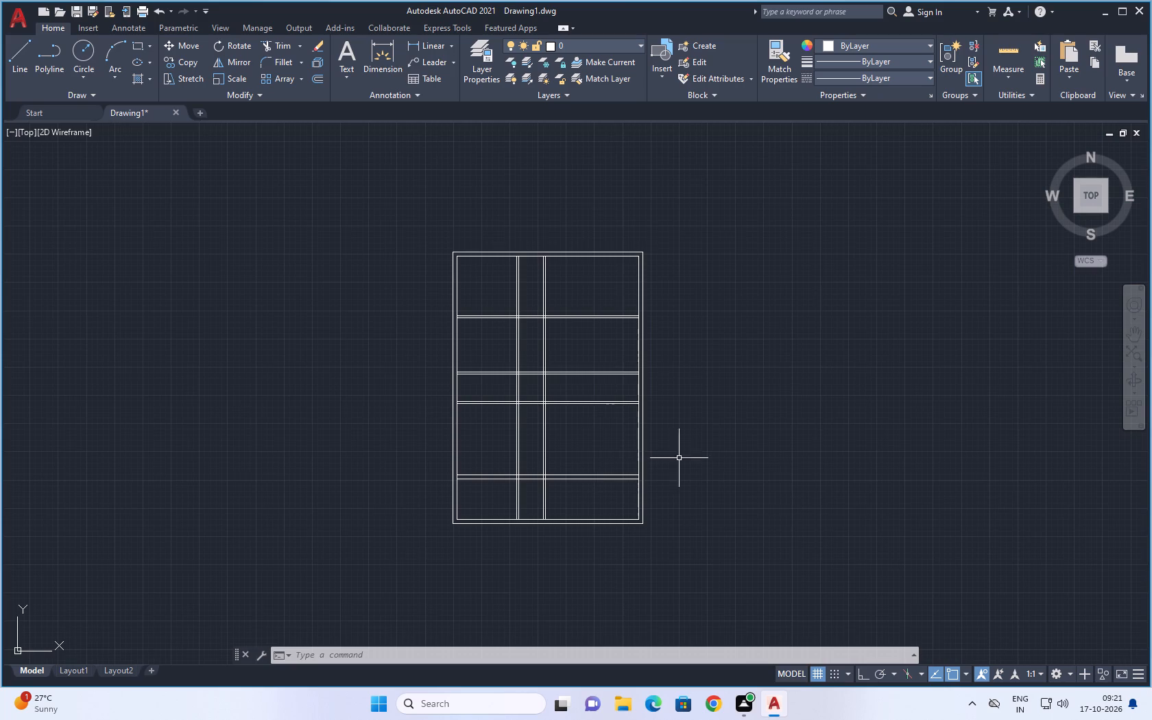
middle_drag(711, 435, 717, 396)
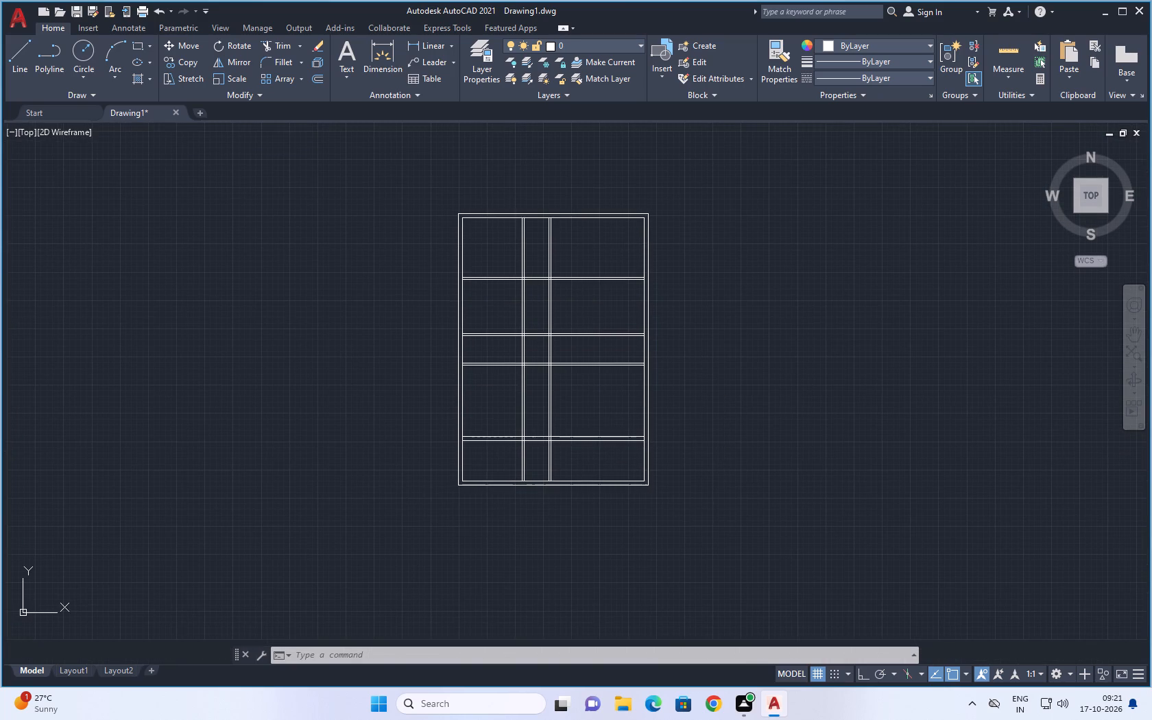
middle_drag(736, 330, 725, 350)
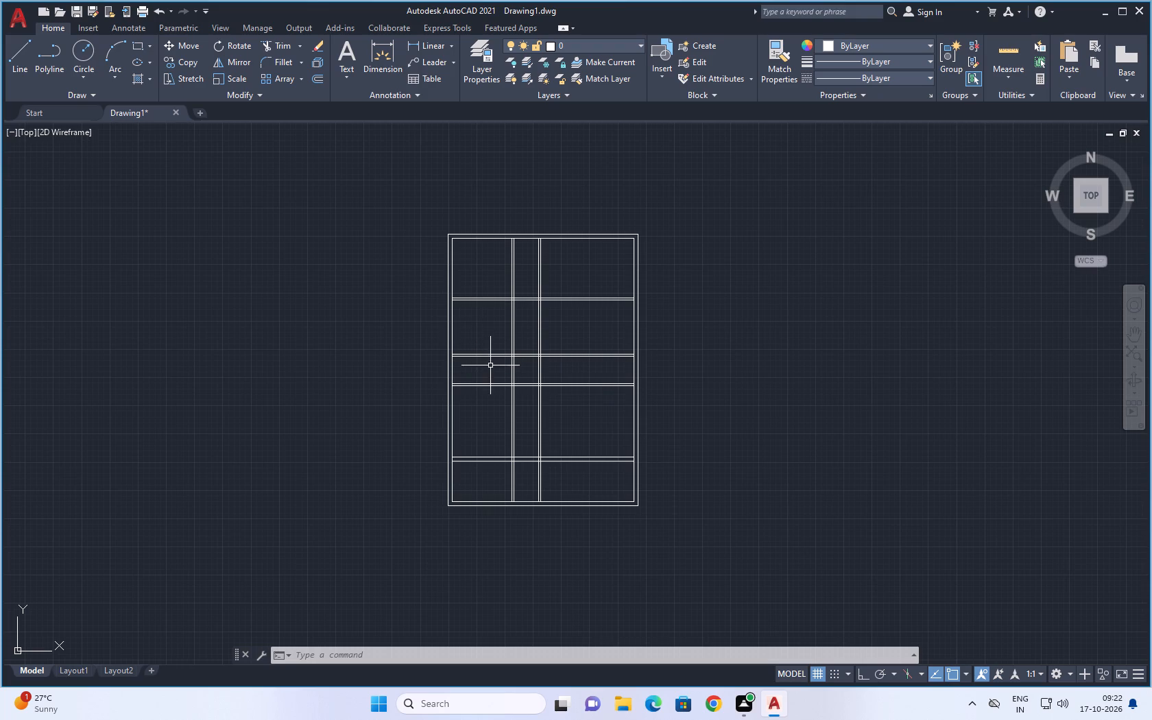
Trim both lines of the second vertical partition between the first and second horizontal partitions.
scroll(496, 377, up, 1)
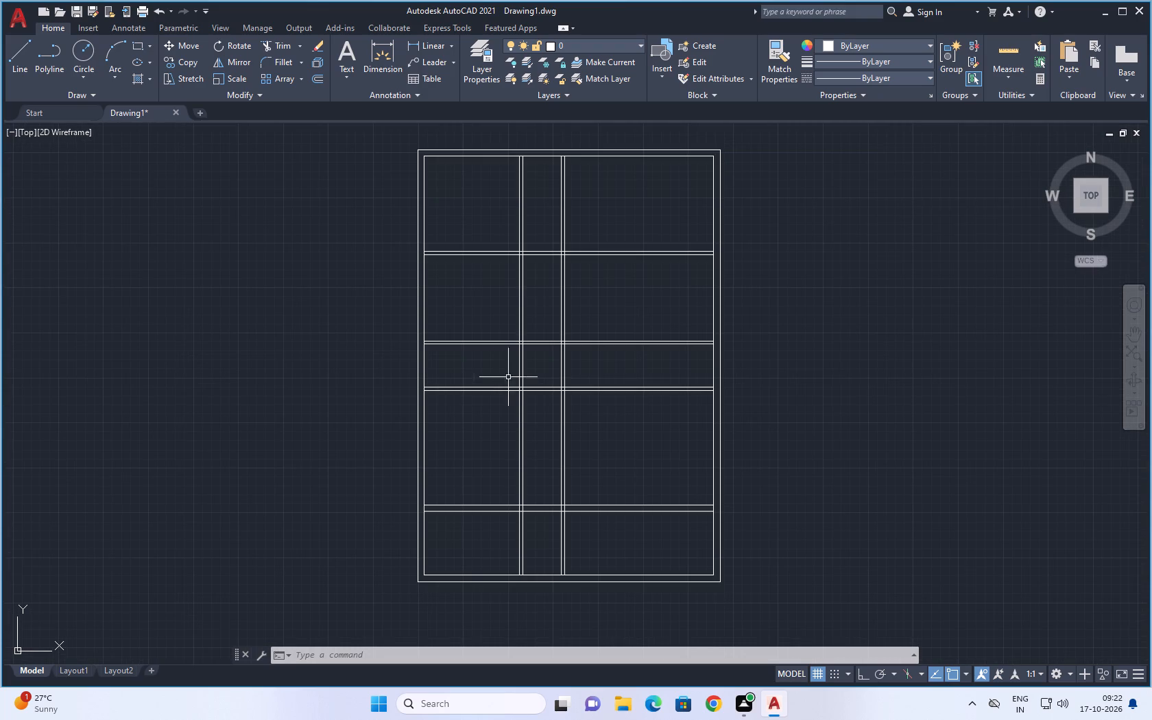
text(TR)
key(space)
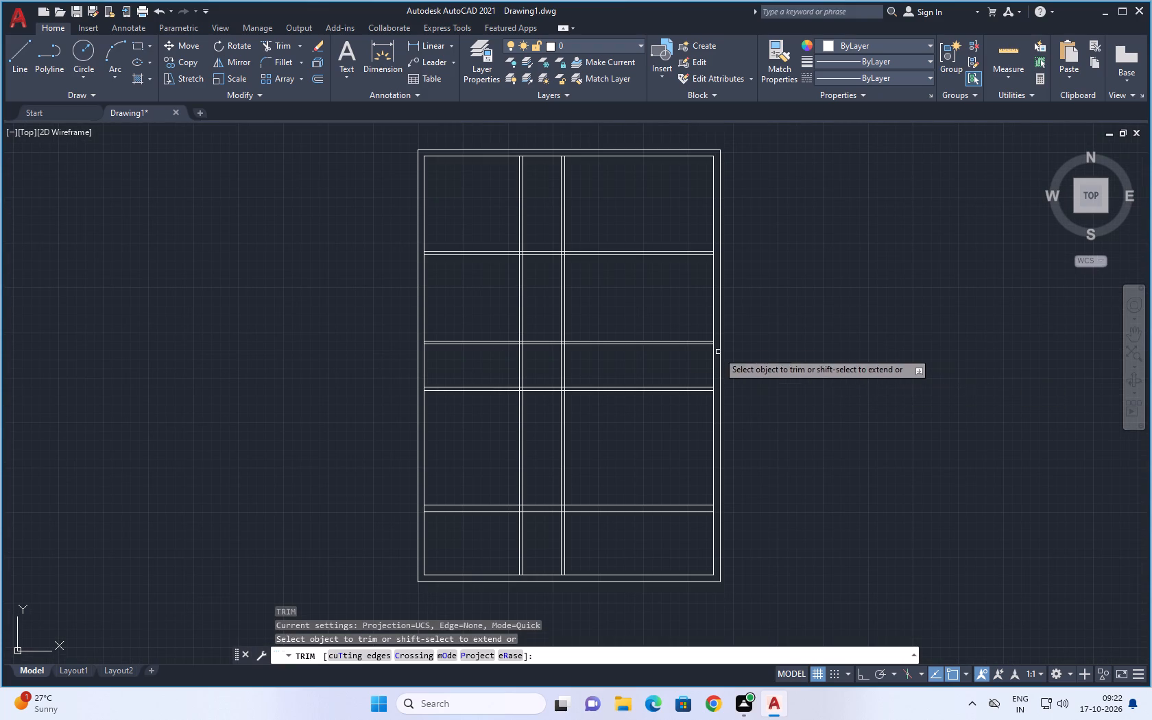
scroll(567, 323, up, 1)
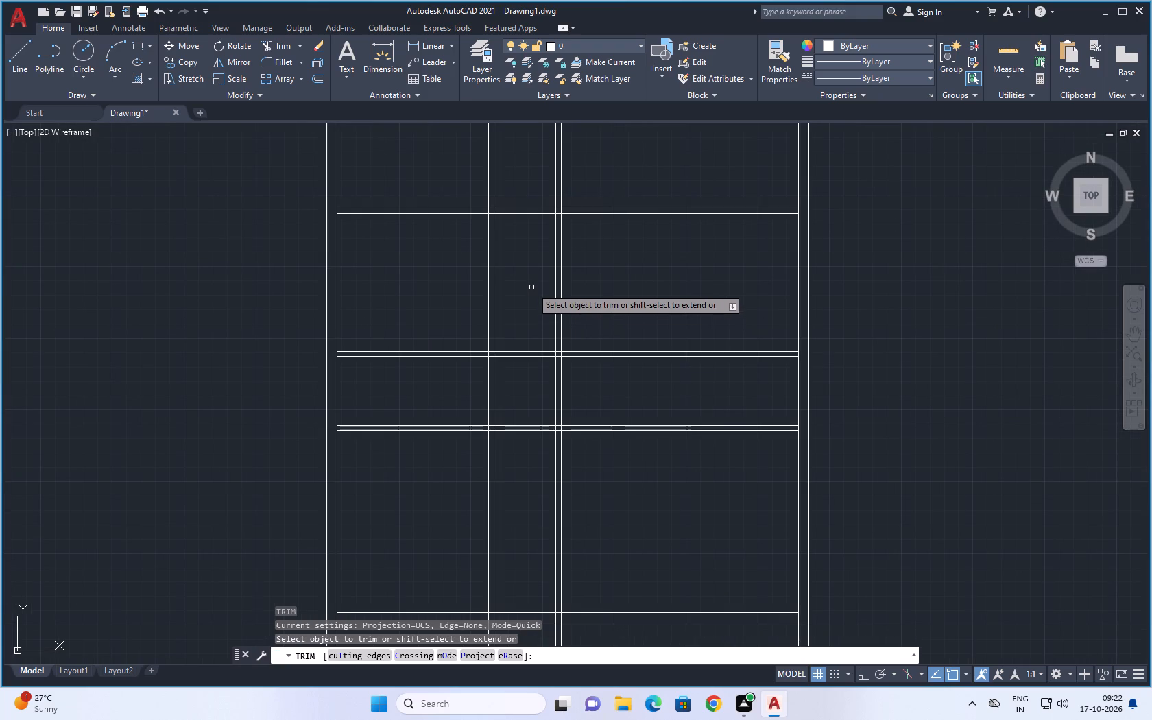
drag(534, 283, 587, 296)
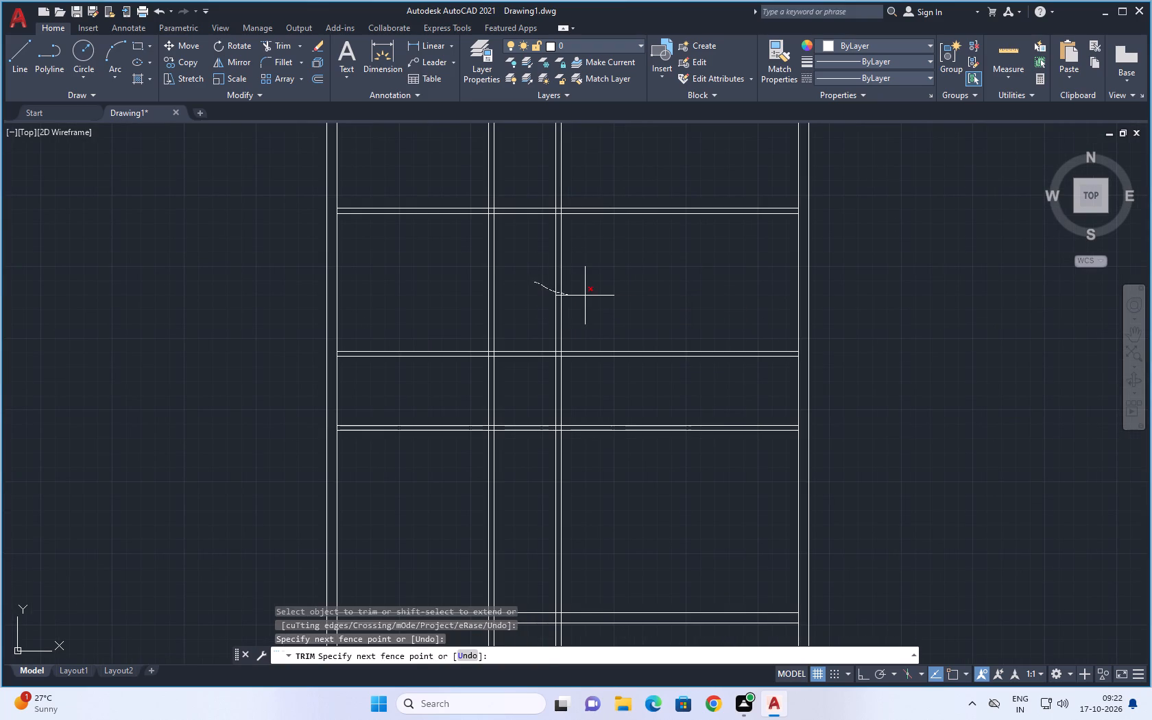
drag(587, 296, 618, 290)
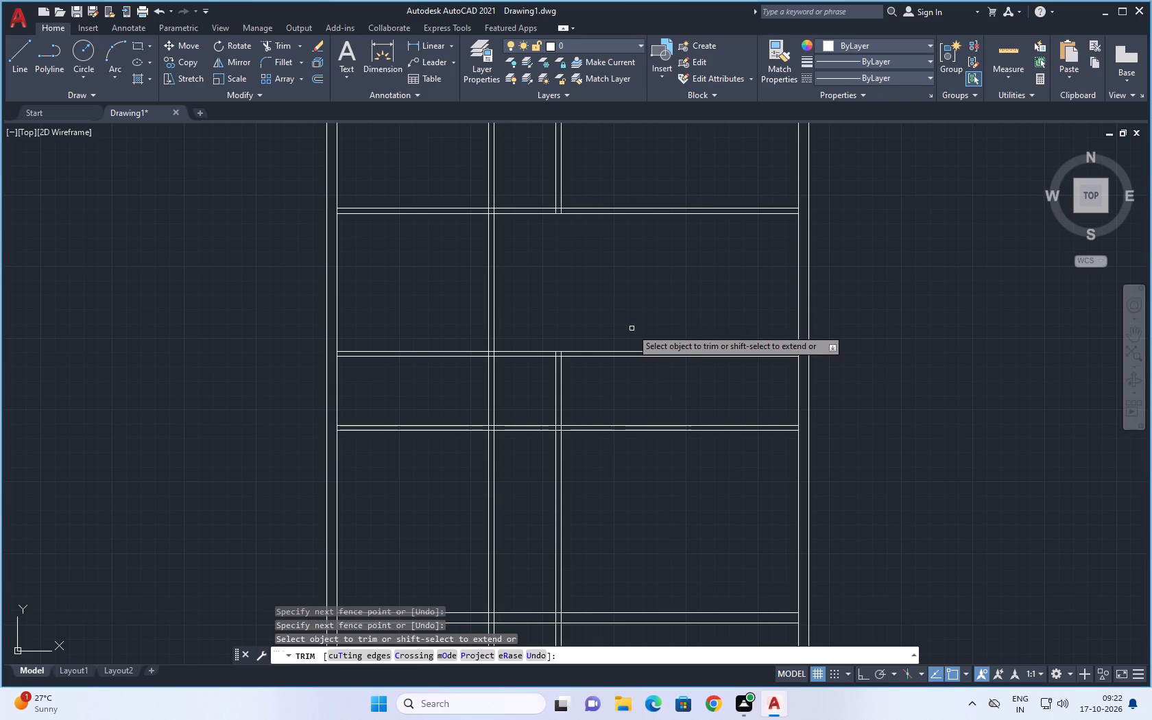
Trim all four horizontal walls between the second vertical partition and the plan's right outer wall.
drag(646, 315, 649, 333)
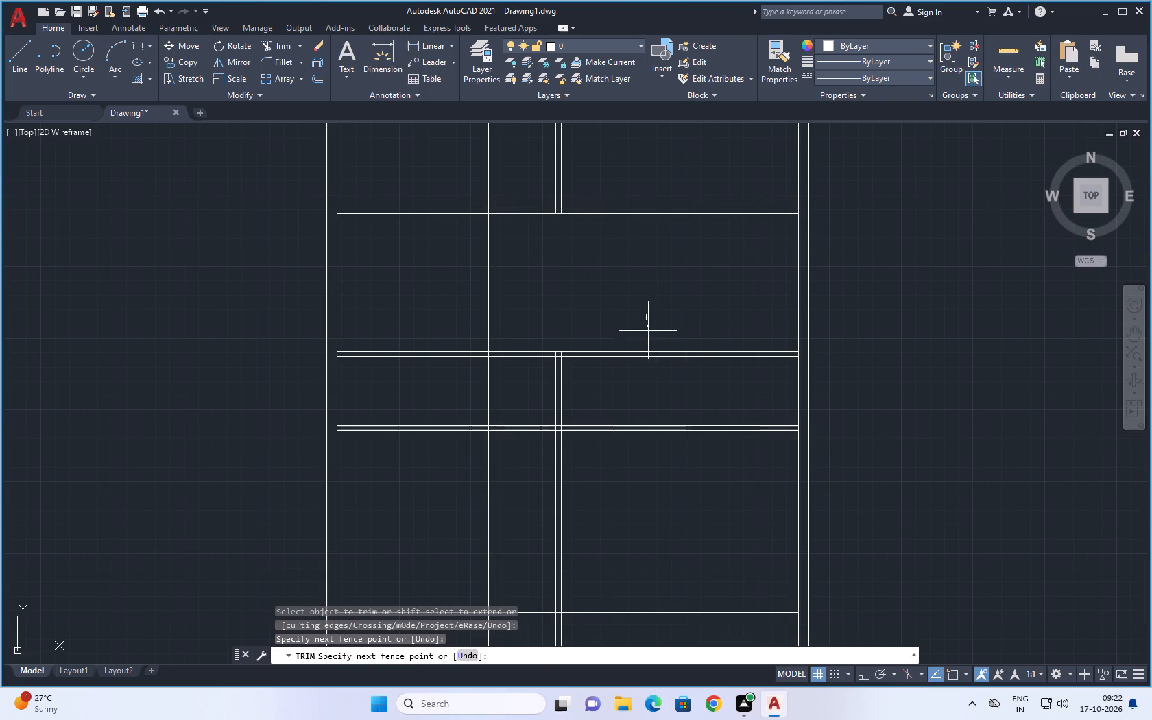
drag(649, 333, 659, 403)
scroll(671, 383, down, 2)
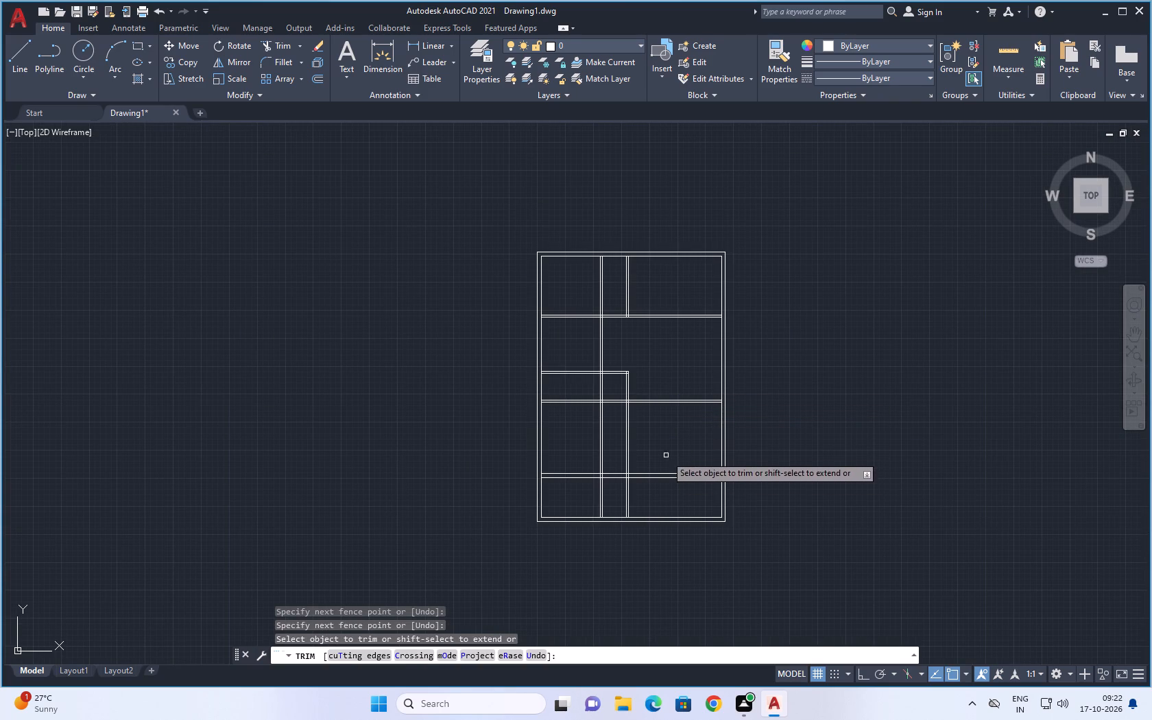
drag(666, 454, 666, 508)
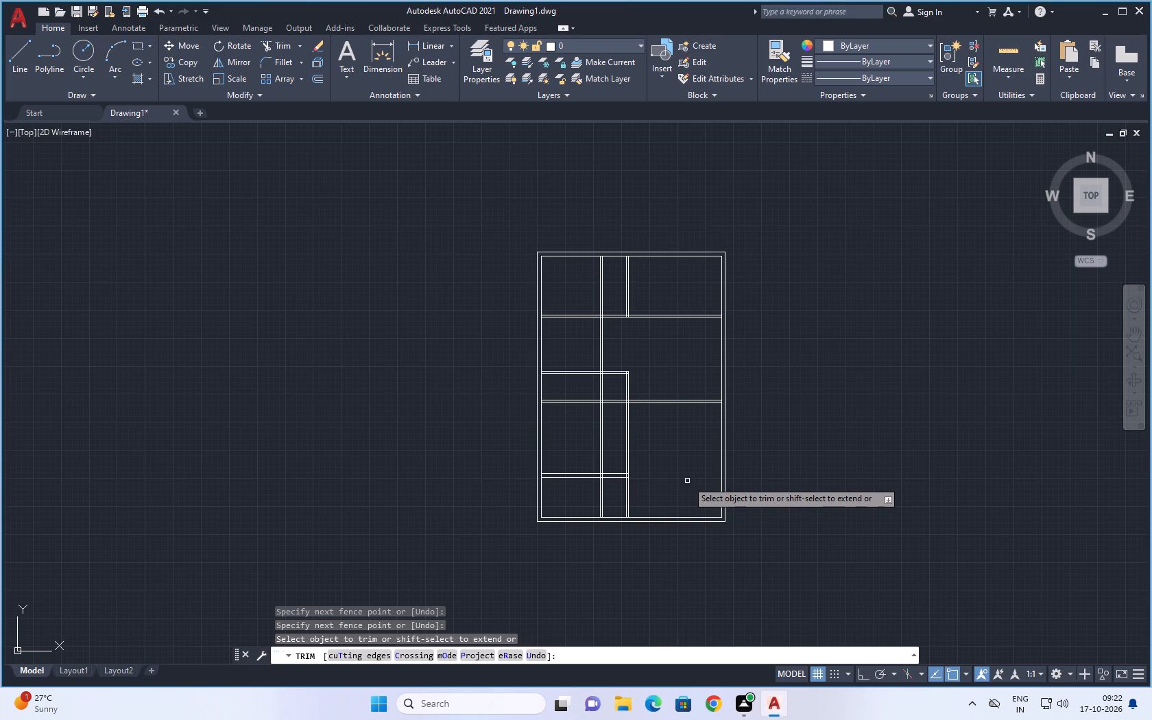
drag(669, 372, 680, 431)
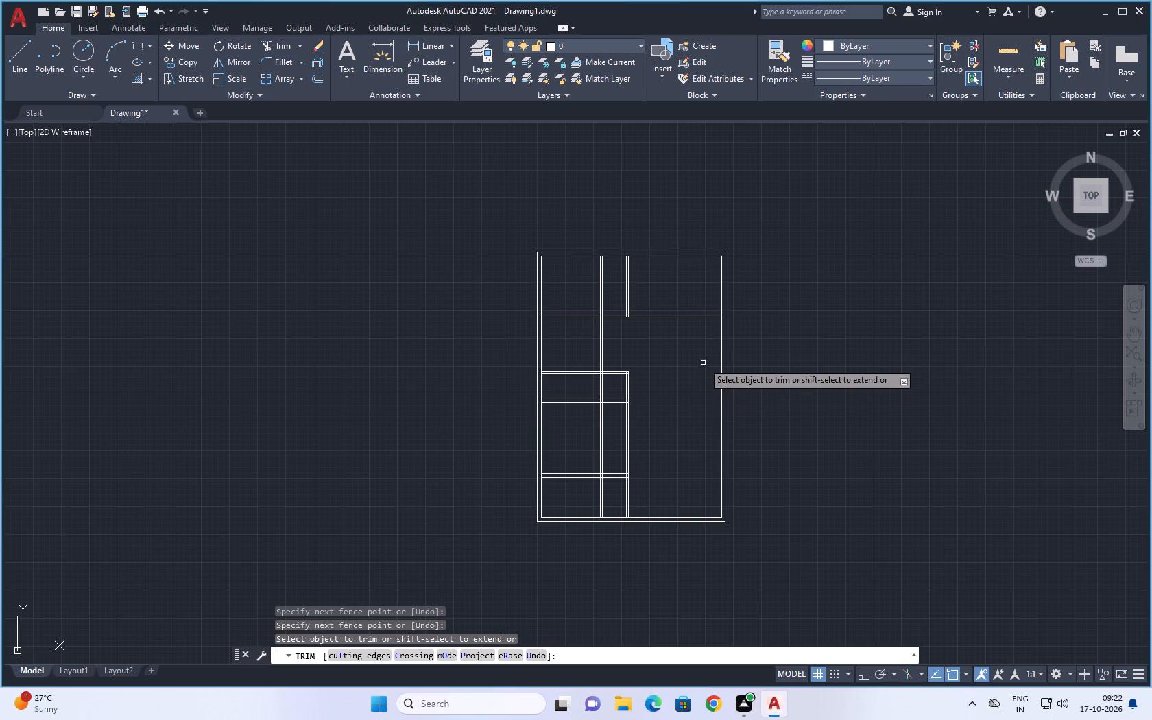
drag(681, 296, 684, 347)
Trim the second and third horizontal partitions between the two vertical partitions.
scroll(671, 372, up, 1)
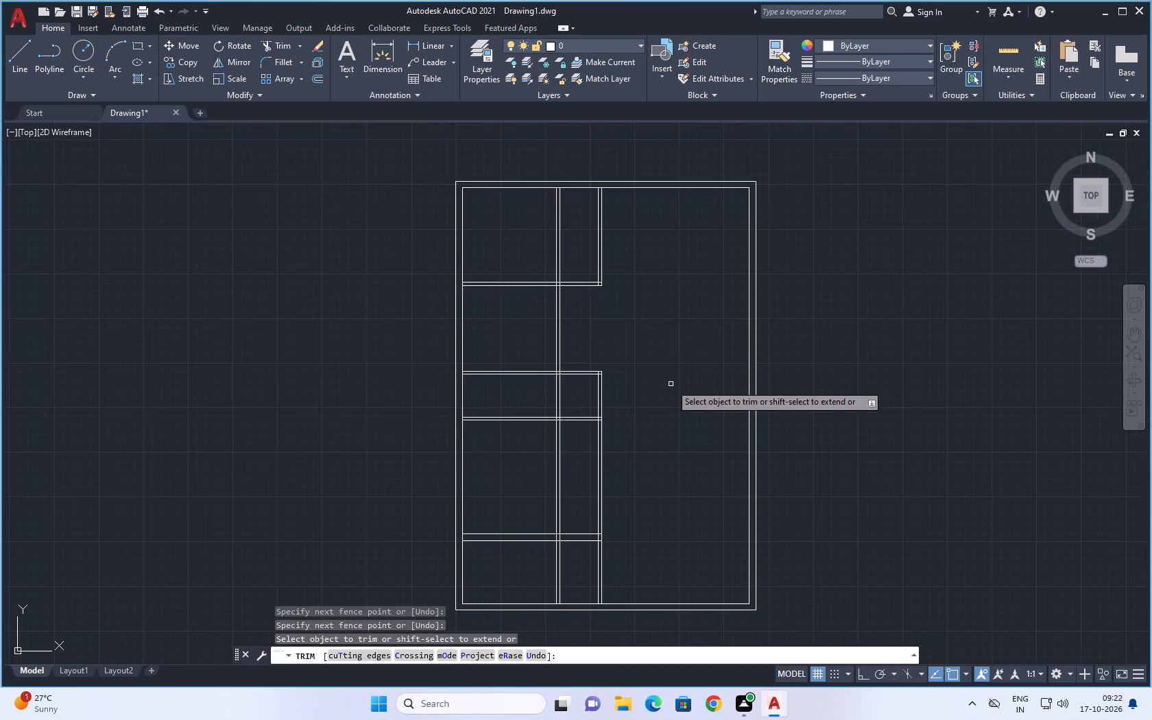
middle_drag(671, 384, 682, 331)
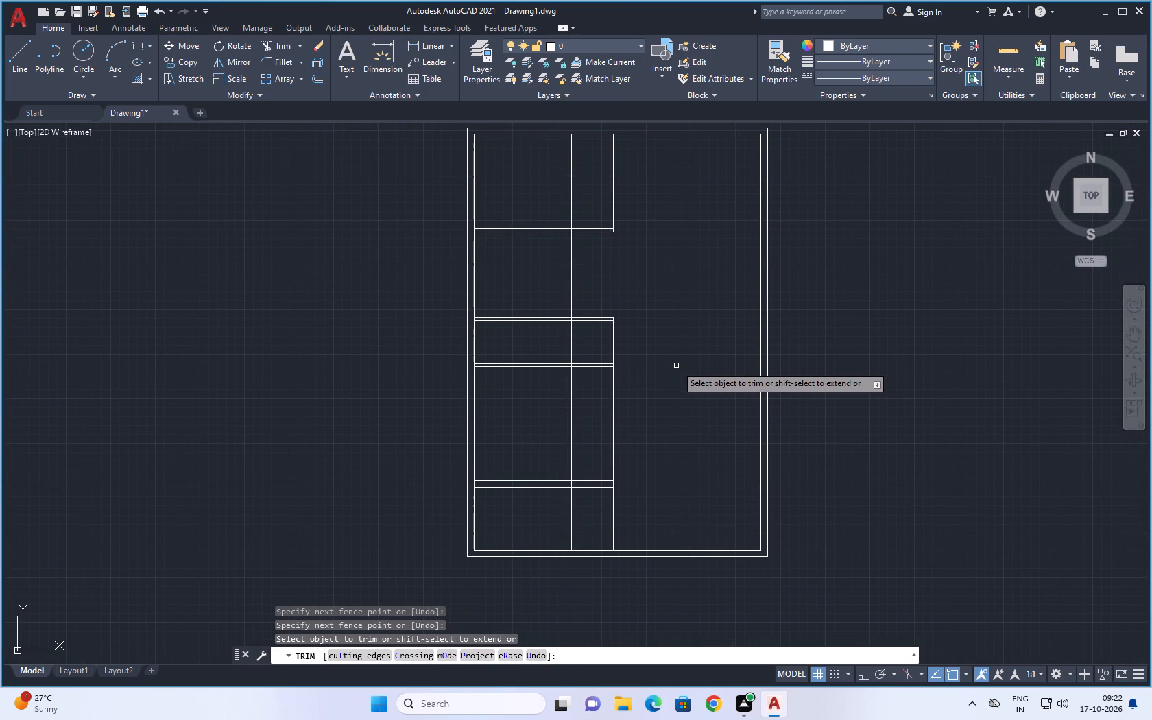
scroll(676, 365, up, 1)
scroll(675, 368, down, 1)
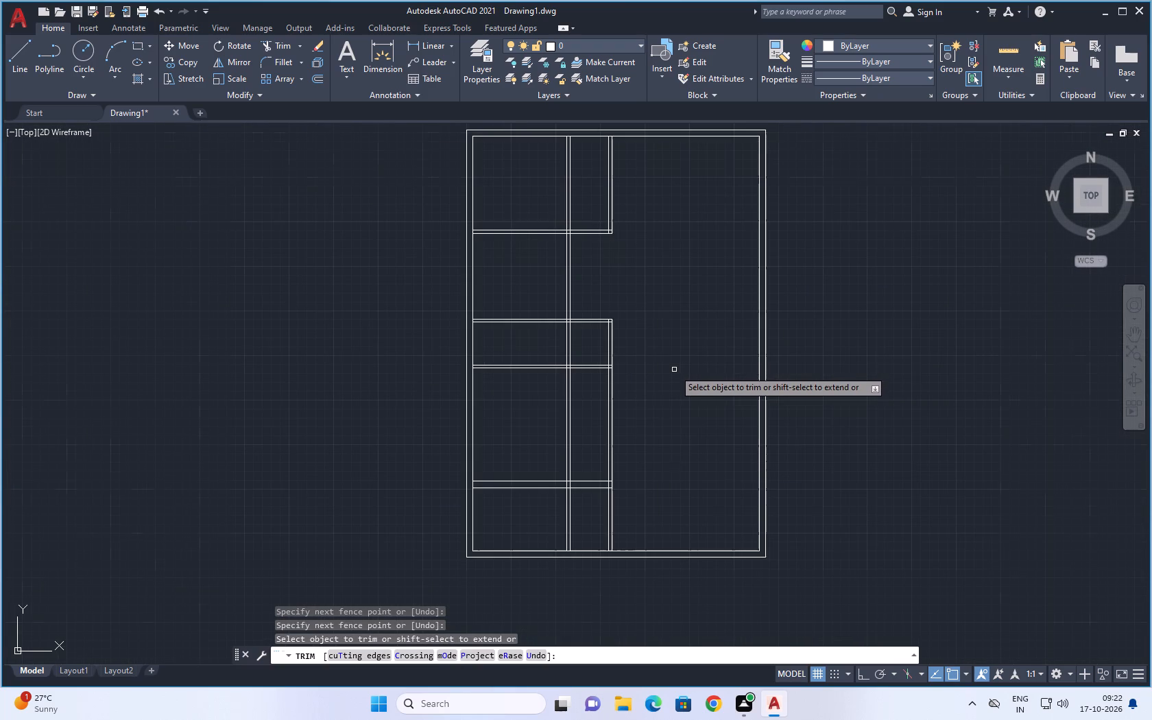
scroll(674, 370, down, 1)
drag(625, 320, 625, 348)
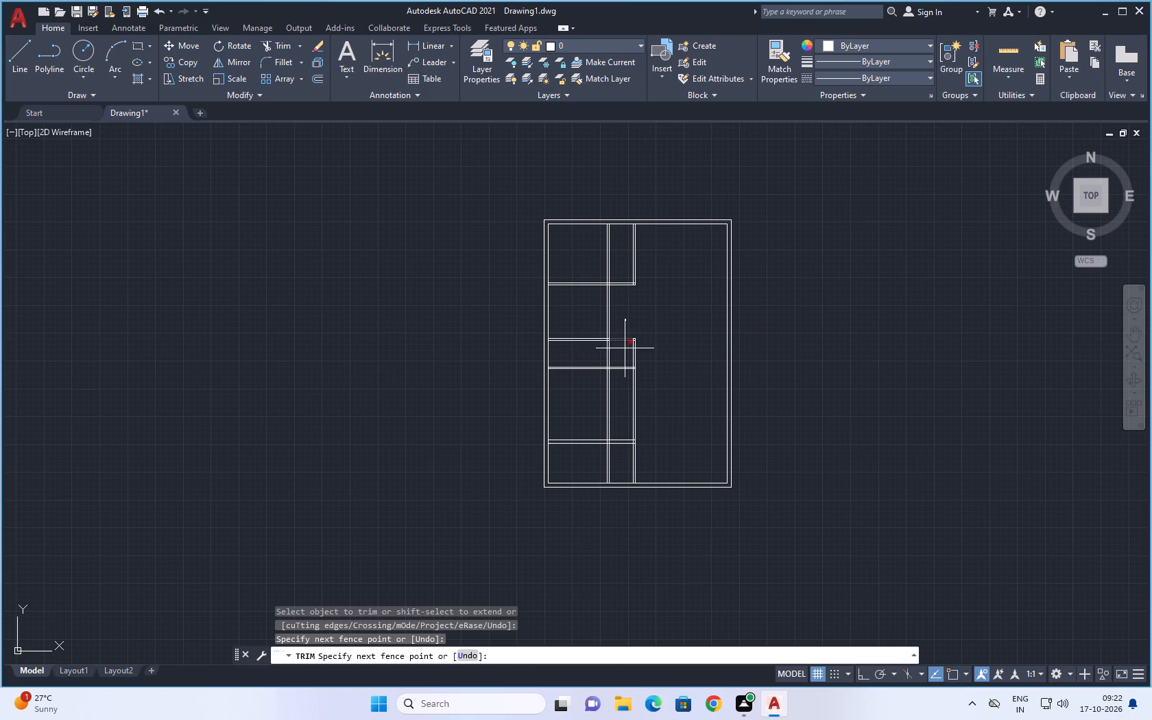
drag(625, 348, 625, 398)
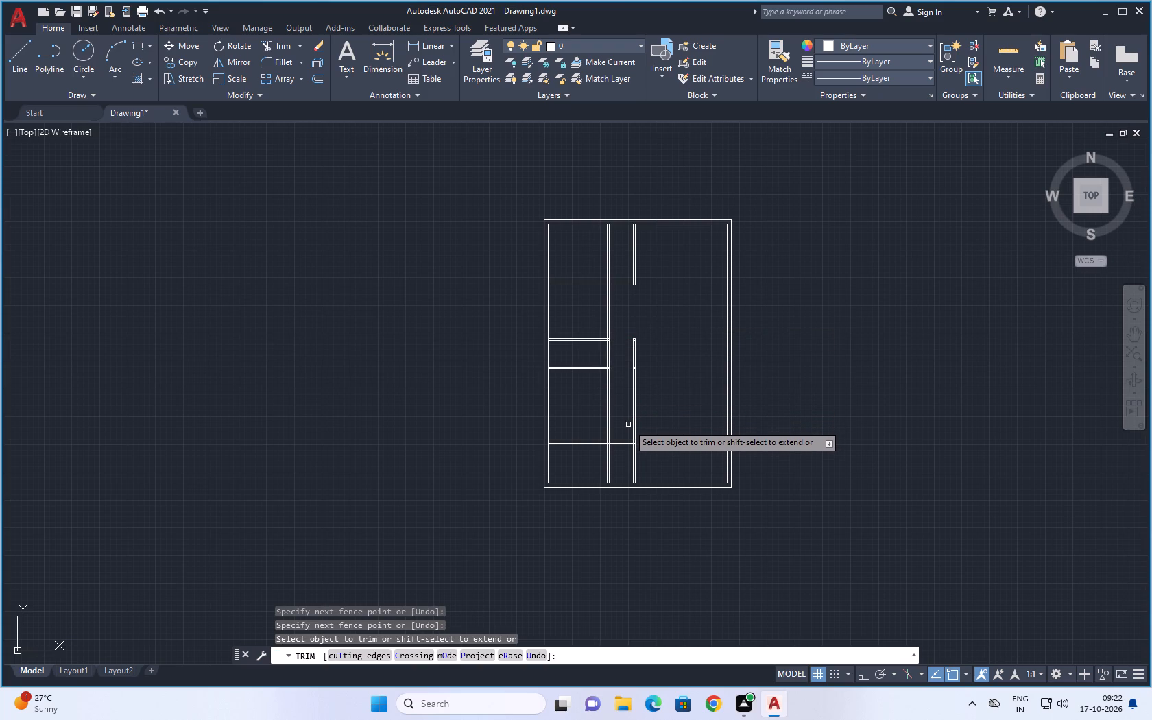
Trim the first vertical partition everywhere below the third horizontal partition, including inside the 9" horizontal wall, and end the Trim command.
drag(627, 396, 597, 409)
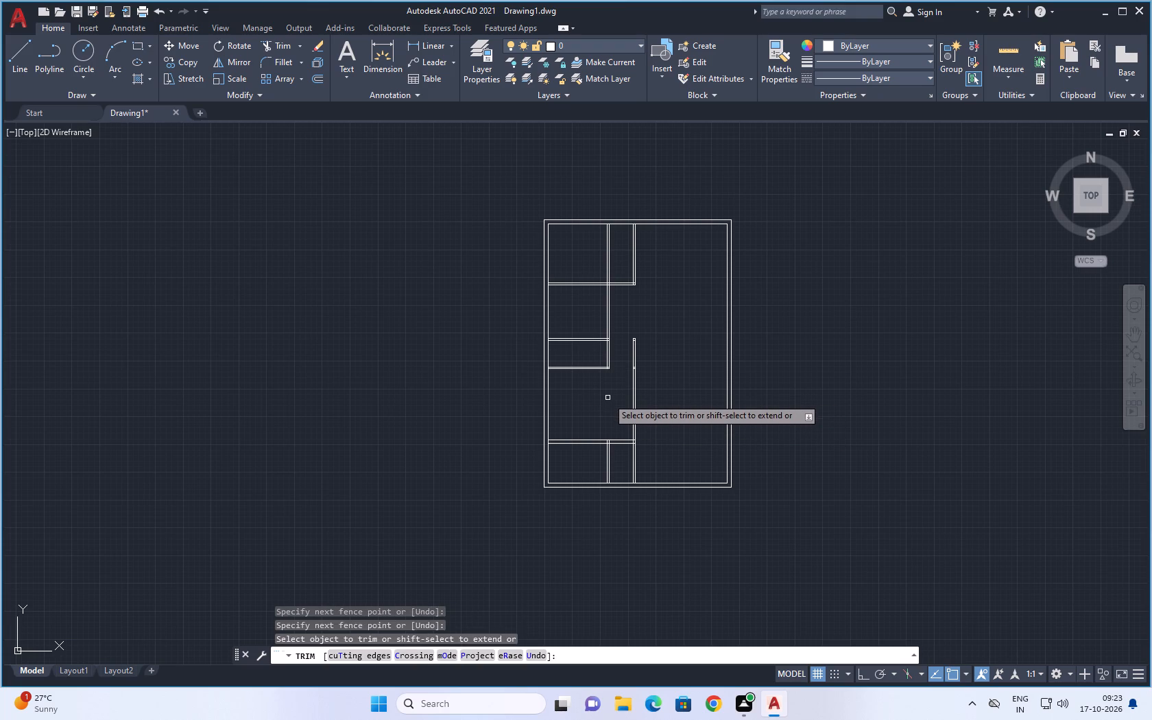
middle_drag(608, 398, 608, 423)
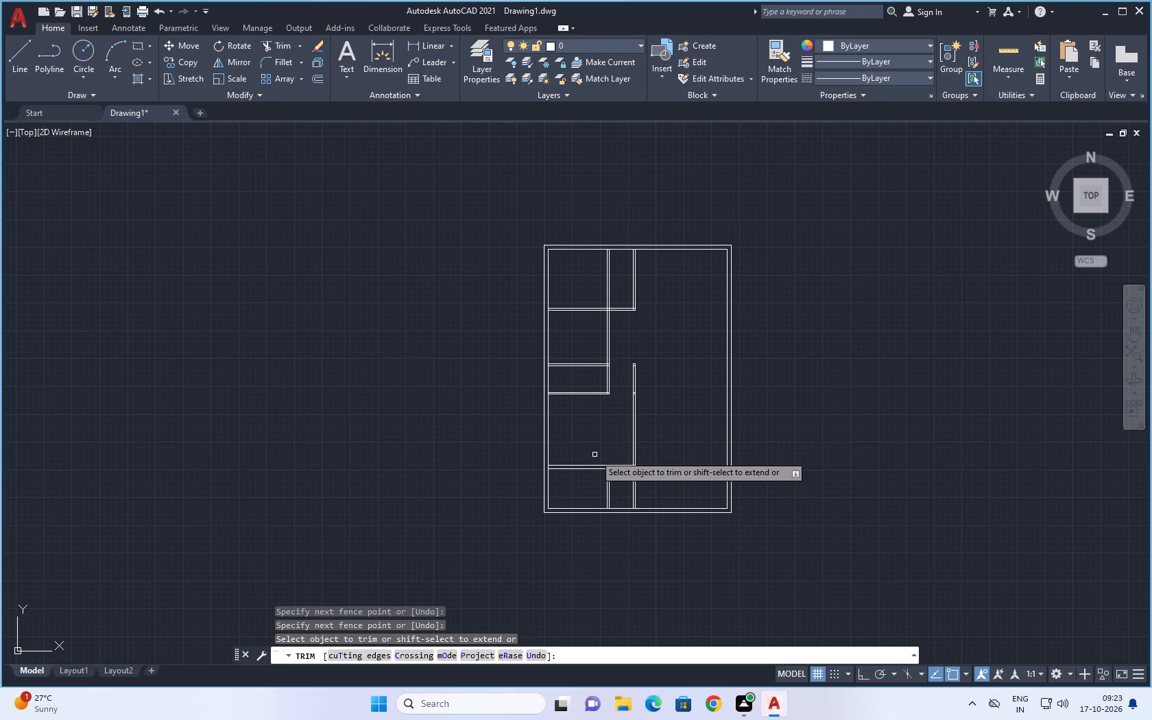
middle_drag(676, 471, 678, 449)
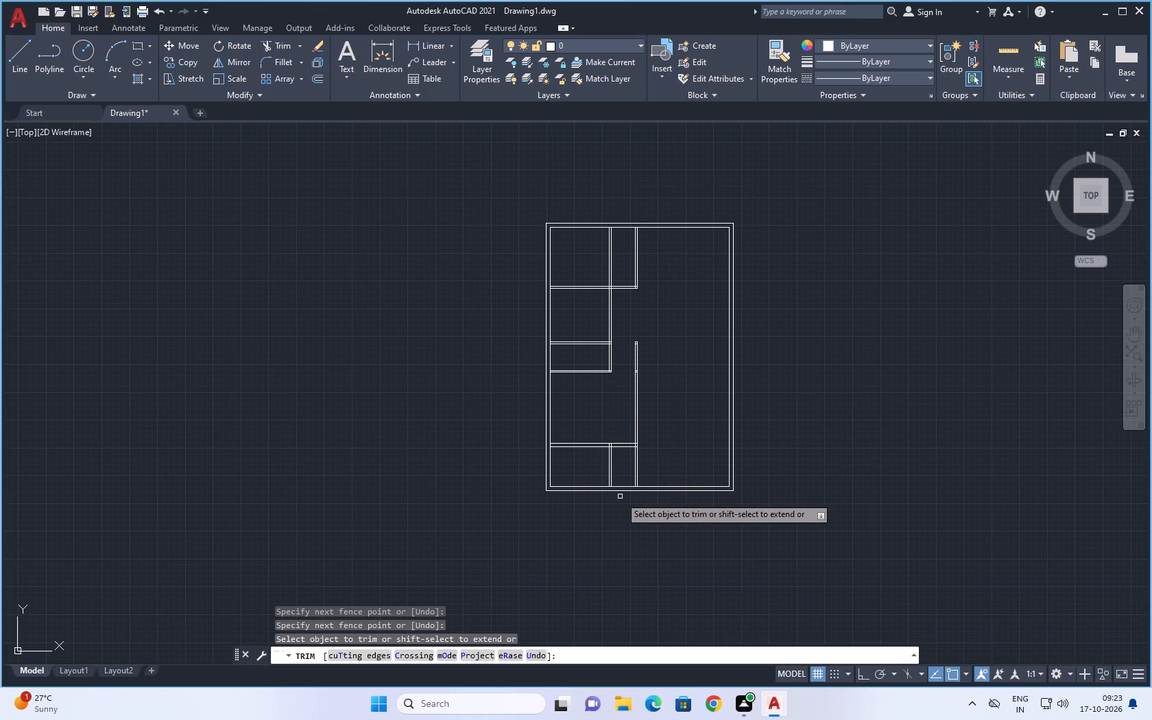
scroll(619, 496, up, 3)
drag(622, 427, 586, 451)
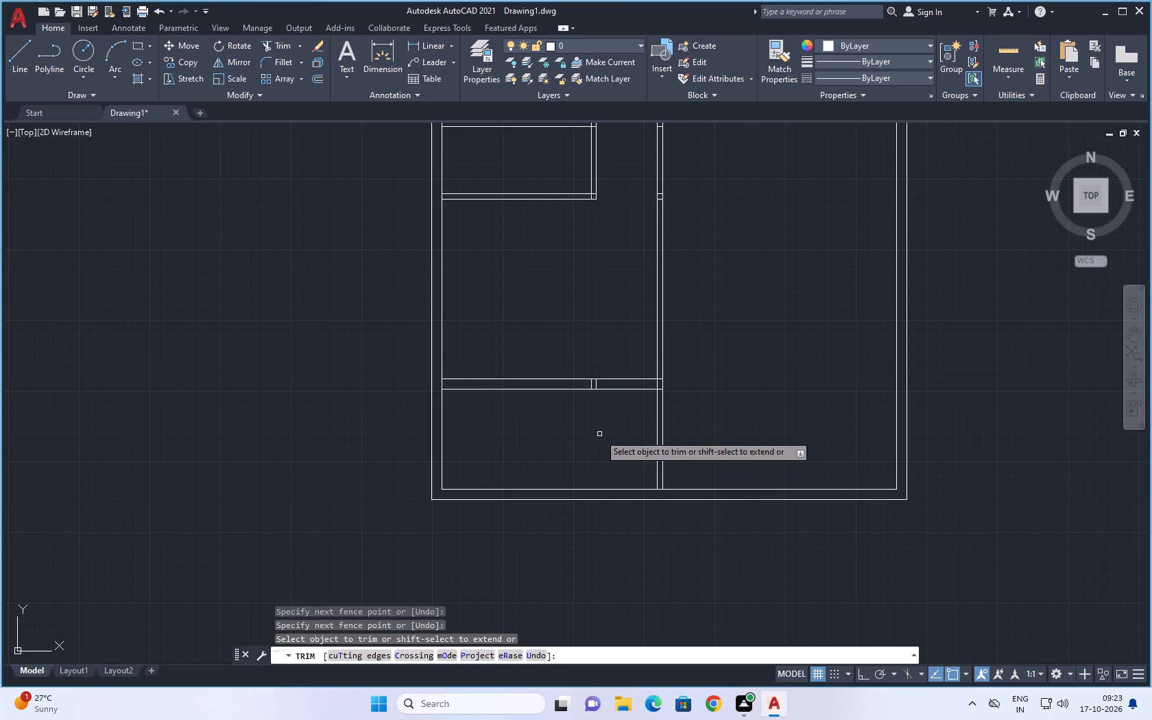
scroll(601, 427, up, 3)
drag(538, 269, 591, 267)
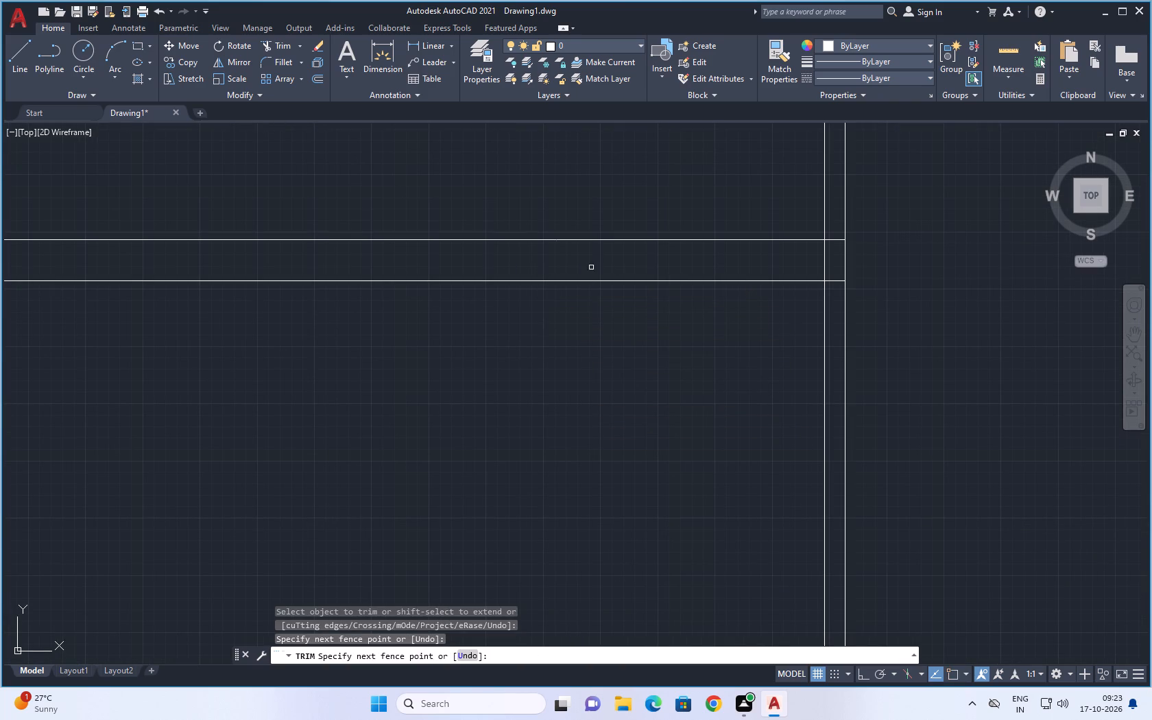
scroll(587, 388, down, 4)
scroll(663, 385, down, 1)
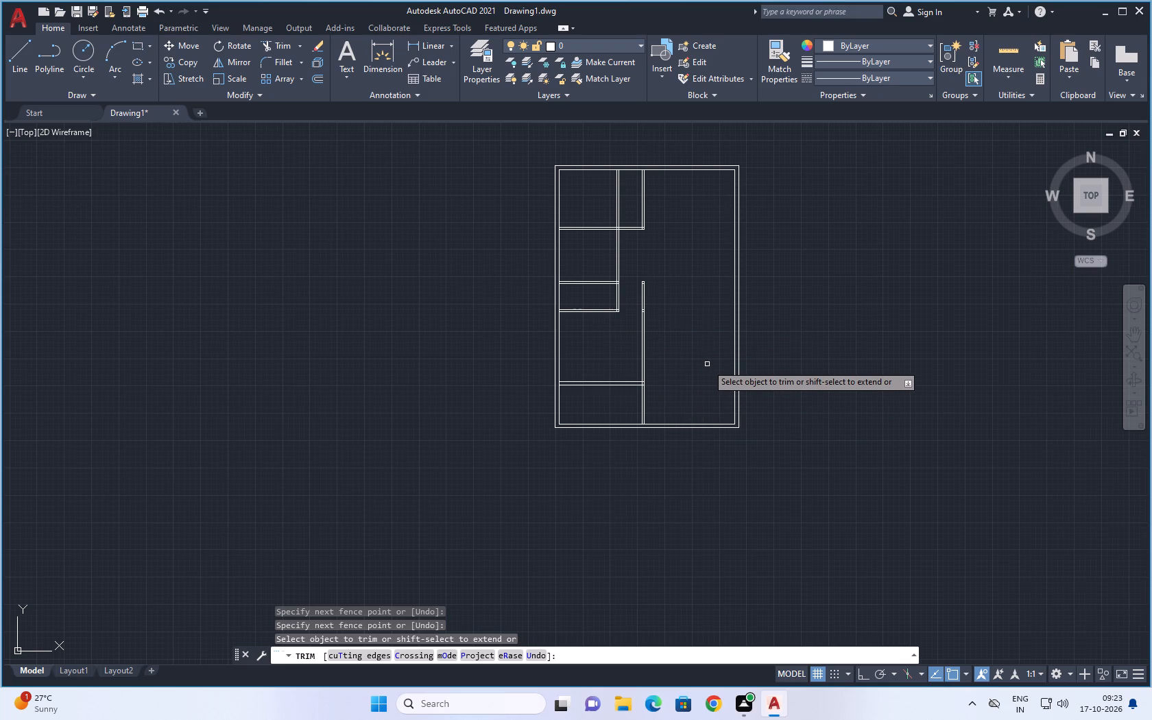
scroll(745, 337, down, 1)
middle_drag(797, 324, 773, 357)
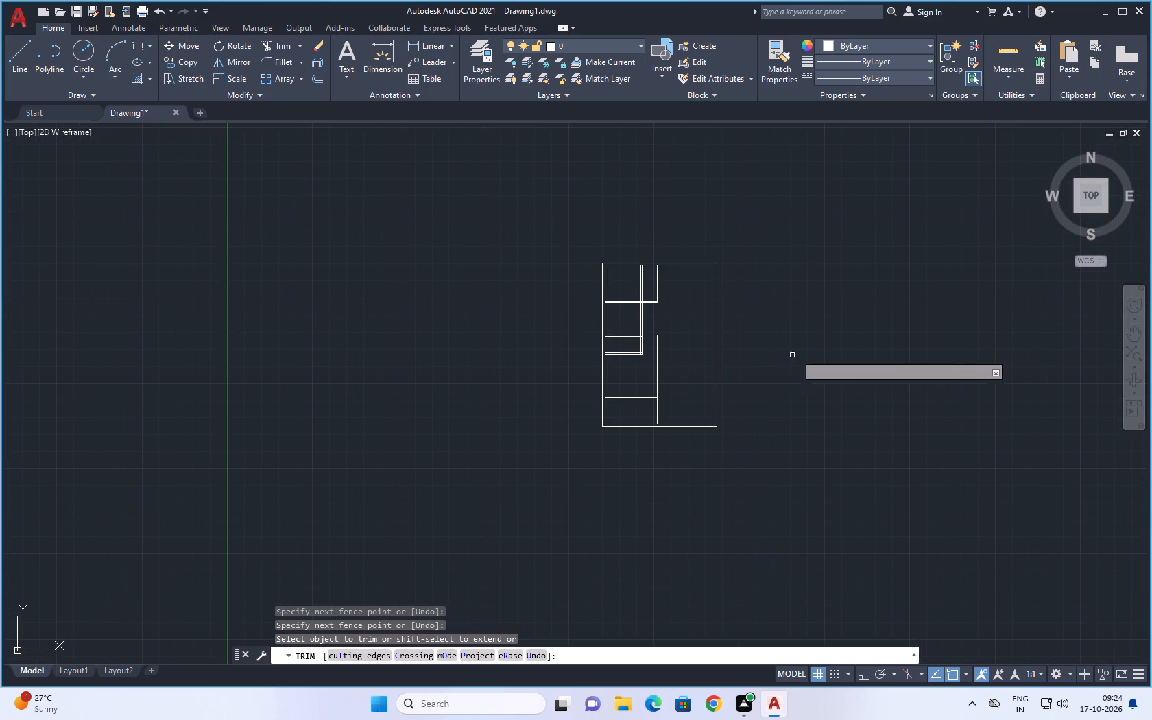
scroll(660, 348, up, 2)
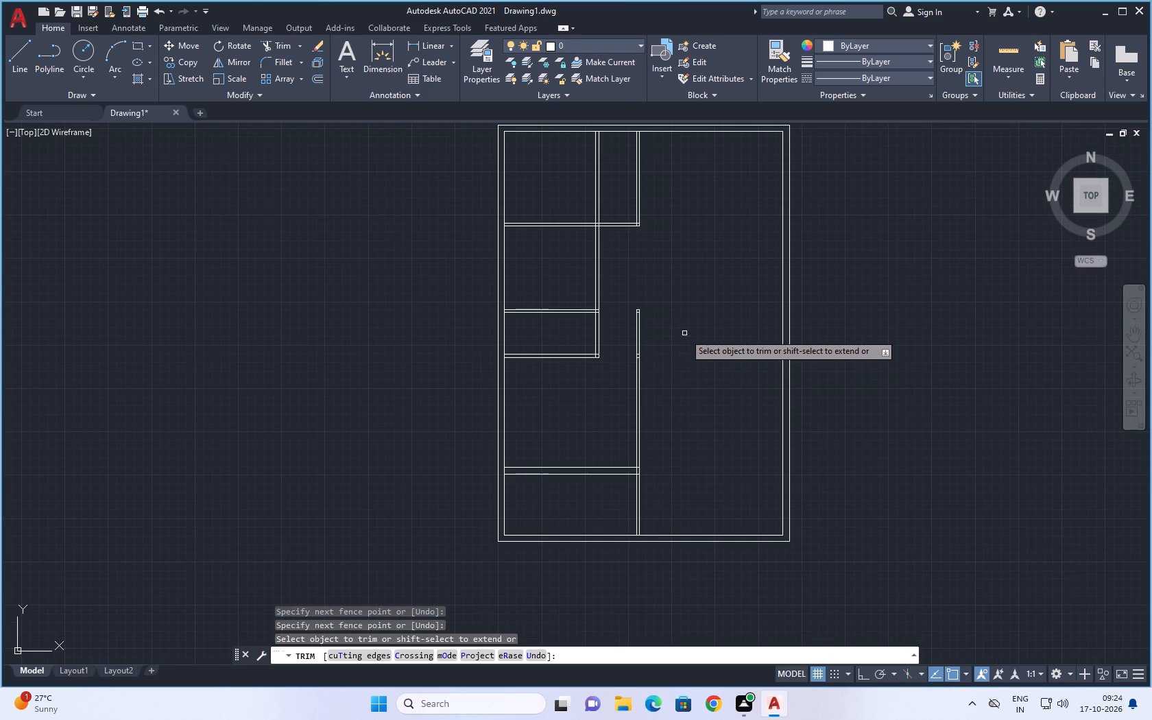
middle_drag(684, 333, 673, 411)
scroll(669, 395, up, 1)
key(Escape)
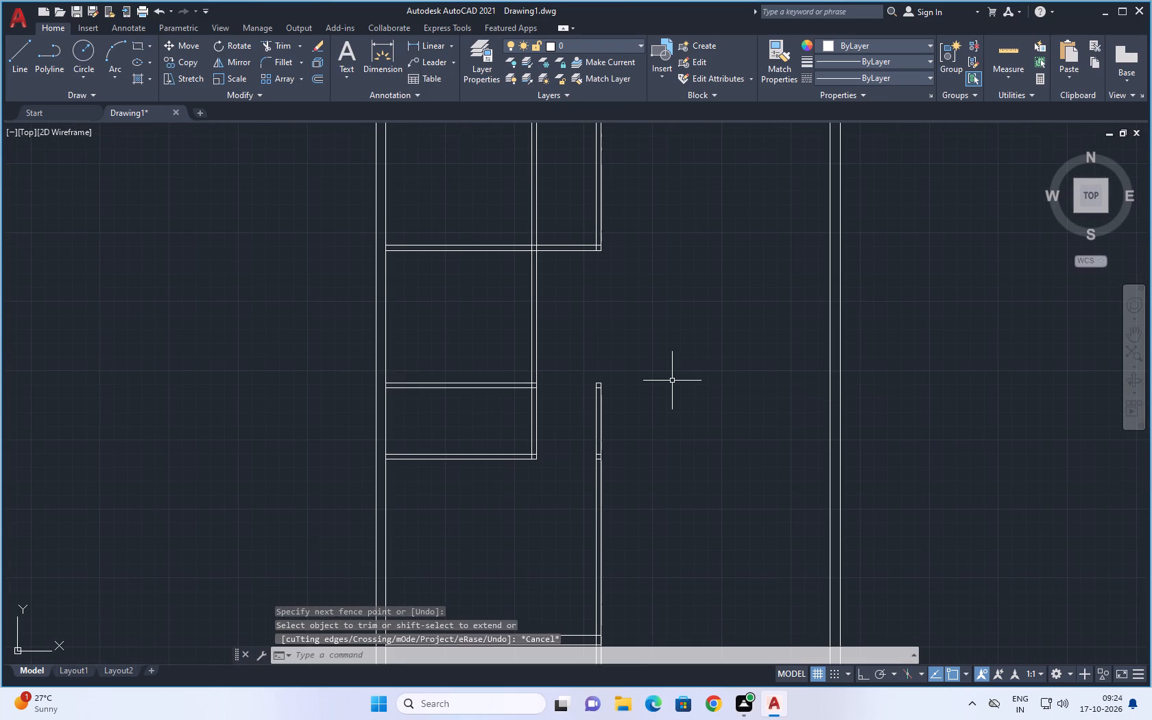
key(Escape)
key(Escape)
key(Escape)
Delete the right-hand line of the second vertical partition in both its upper and lower segments.
middle_drag(662, 298, 640, 482)
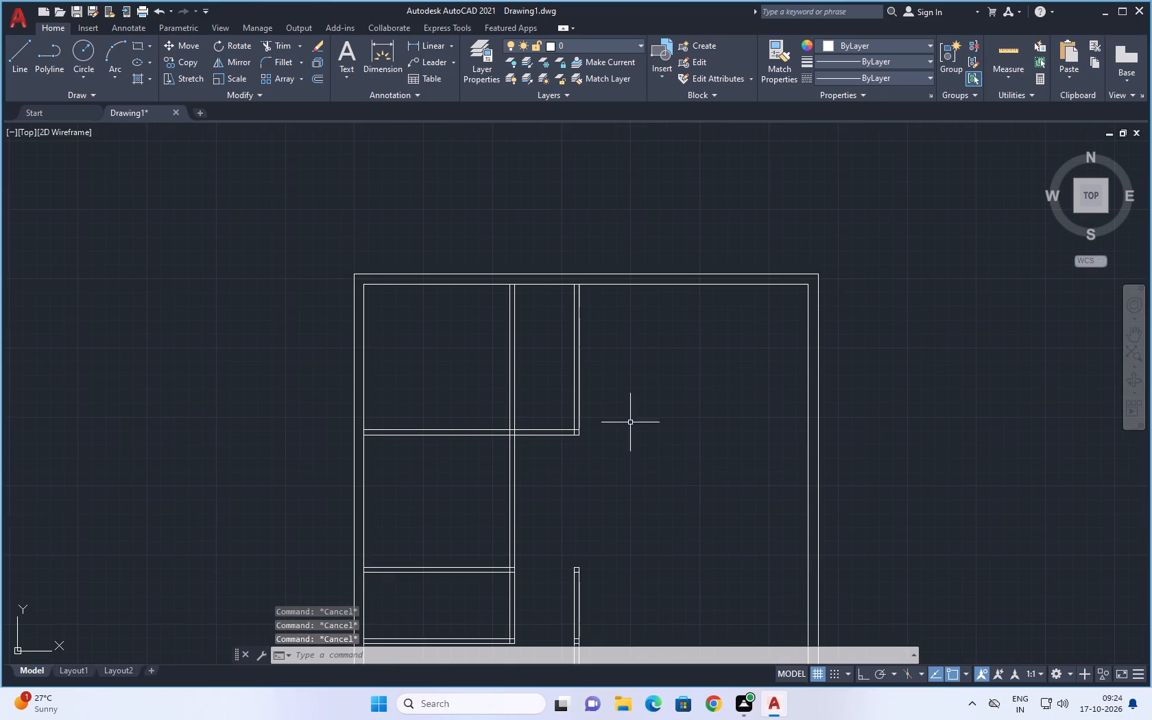
click(579, 374)
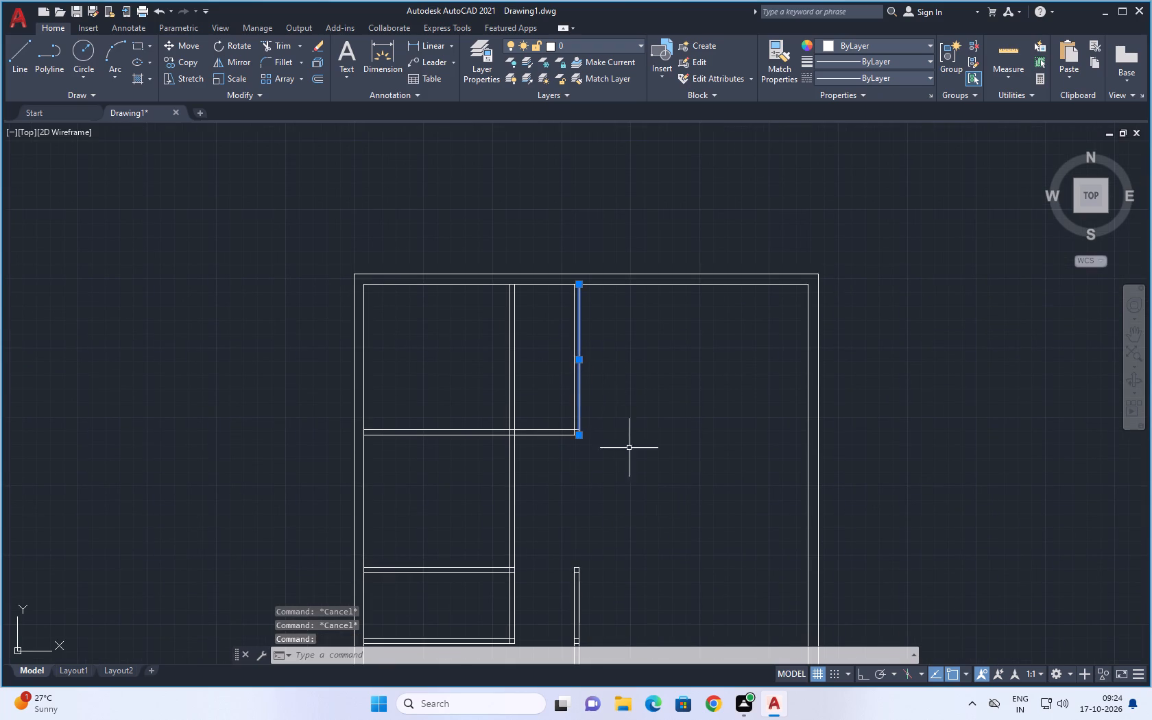
scroll(638, 480, down, 2)
middle_drag(642, 491, 629, 349)
scroll(619, 427, up, 2)
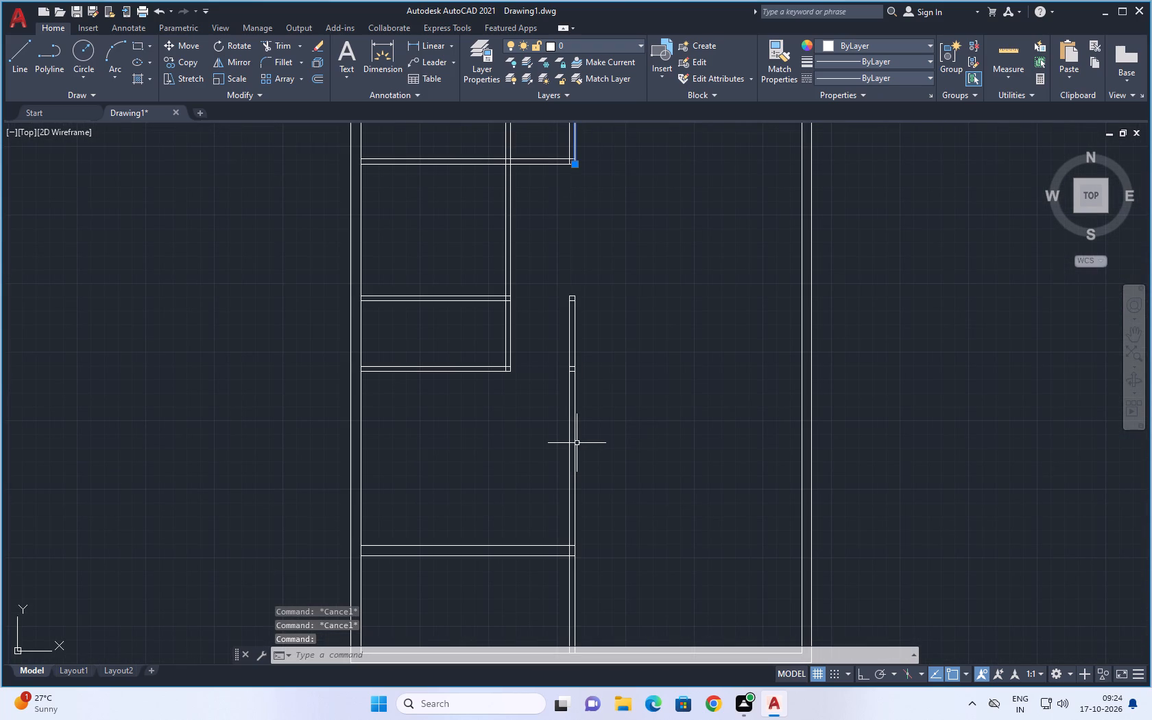
click(574, 445)
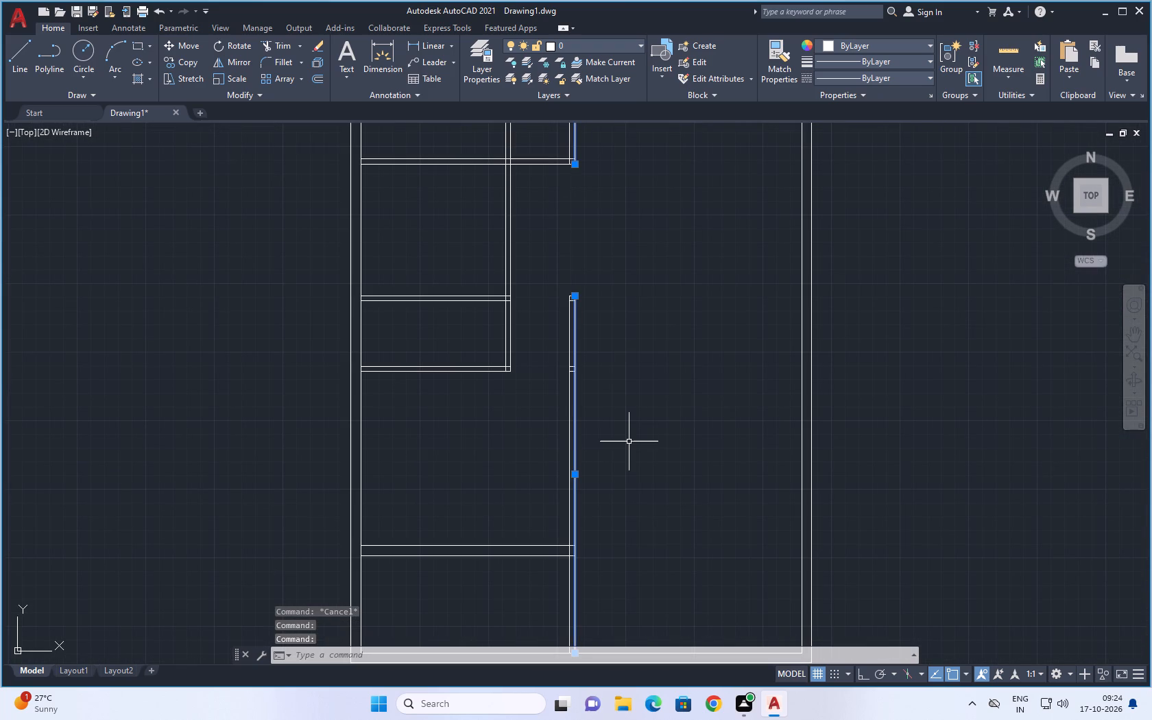
key(Delete)
scroll(629, 442, down, 1)
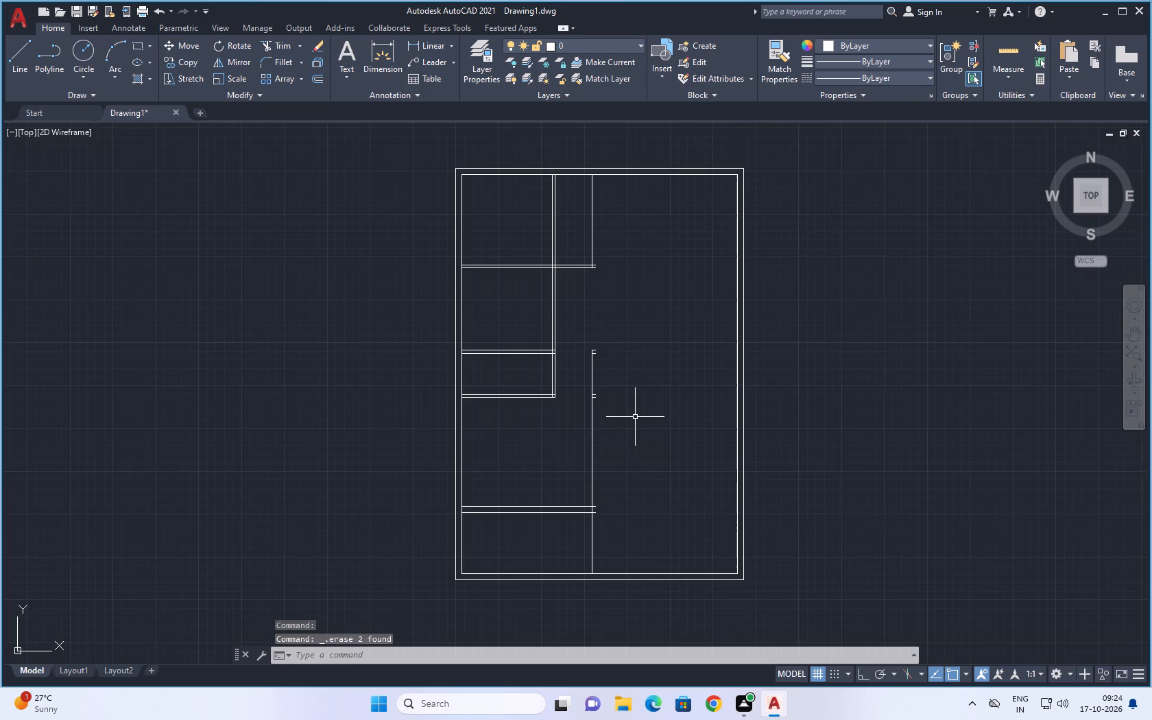
key(Escape)
key(Escape)
Offset the remaining line of the second vertical partition's upper segment 9" to the right.
middle_drag(650, 353, 650, 394)
scroll(650, 352, down, 1)
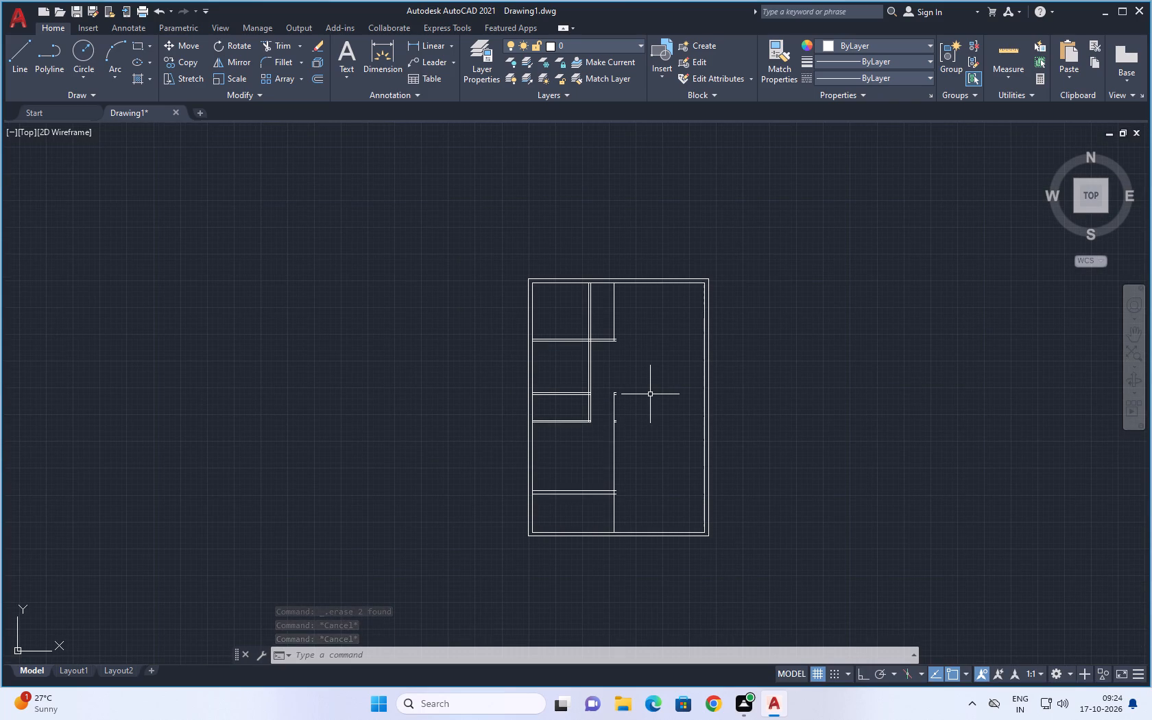
key(o)
key(Return)
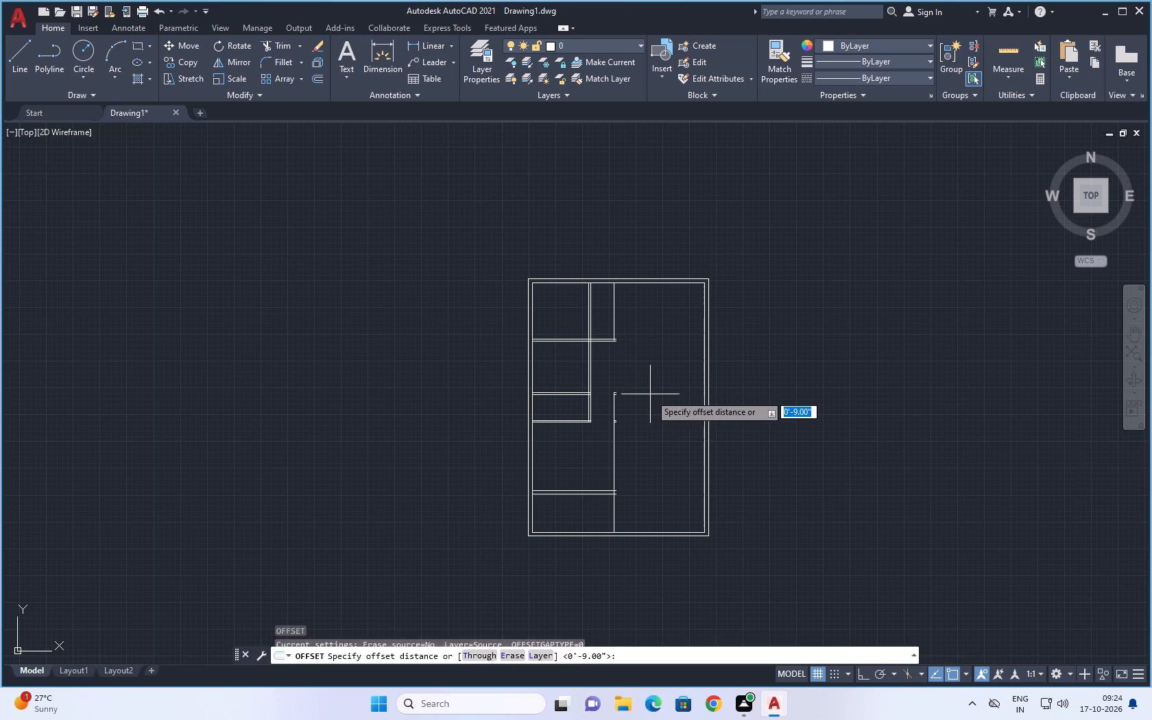
key(9)
key(shift+quotedbl)
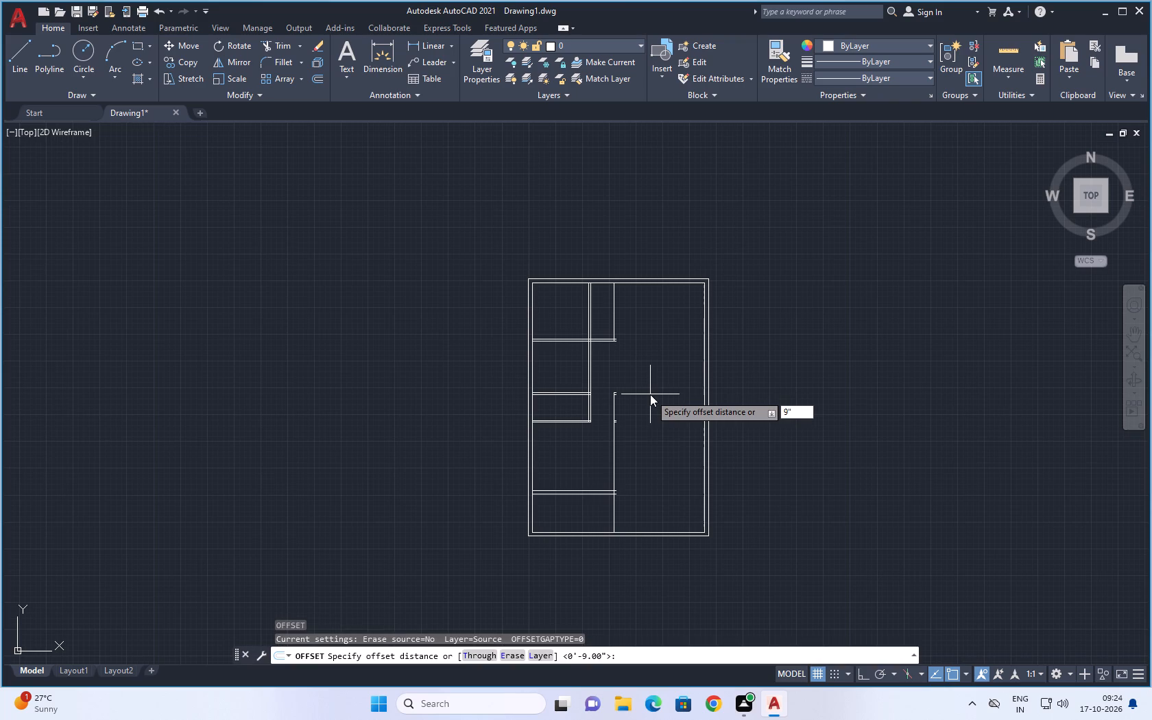
key(Return)
scroll(648, 376, up, 2)
middle_drag(621, 379, 623, 512)
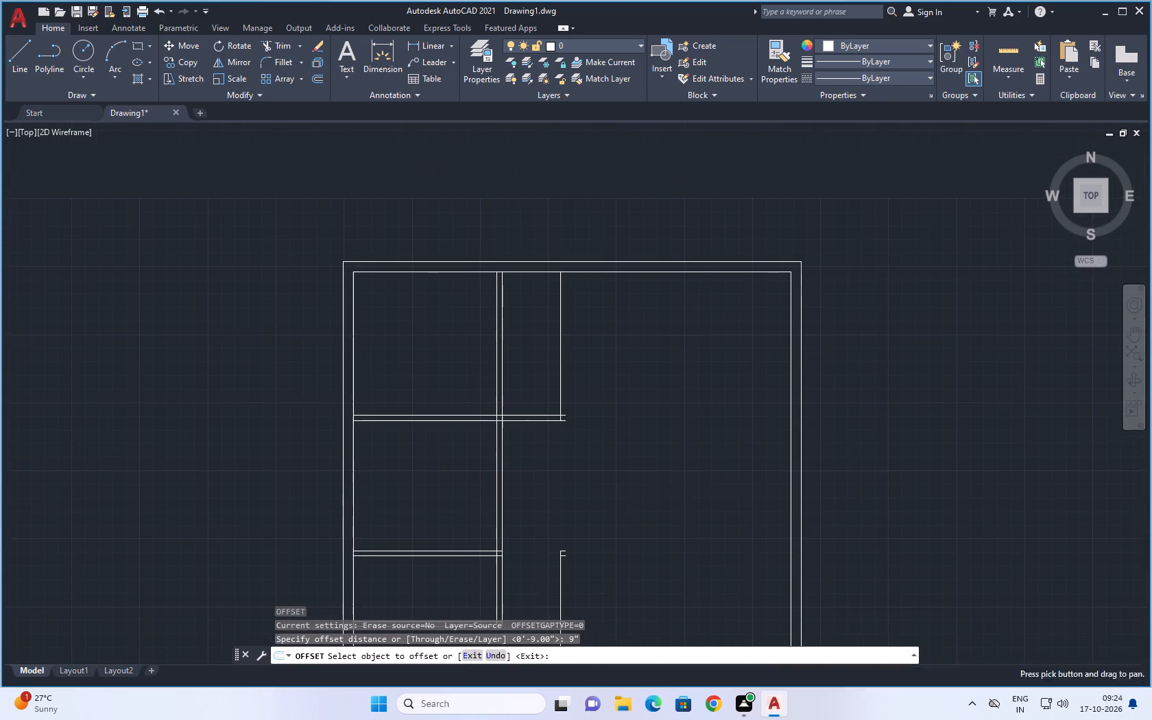
click(560, 374)
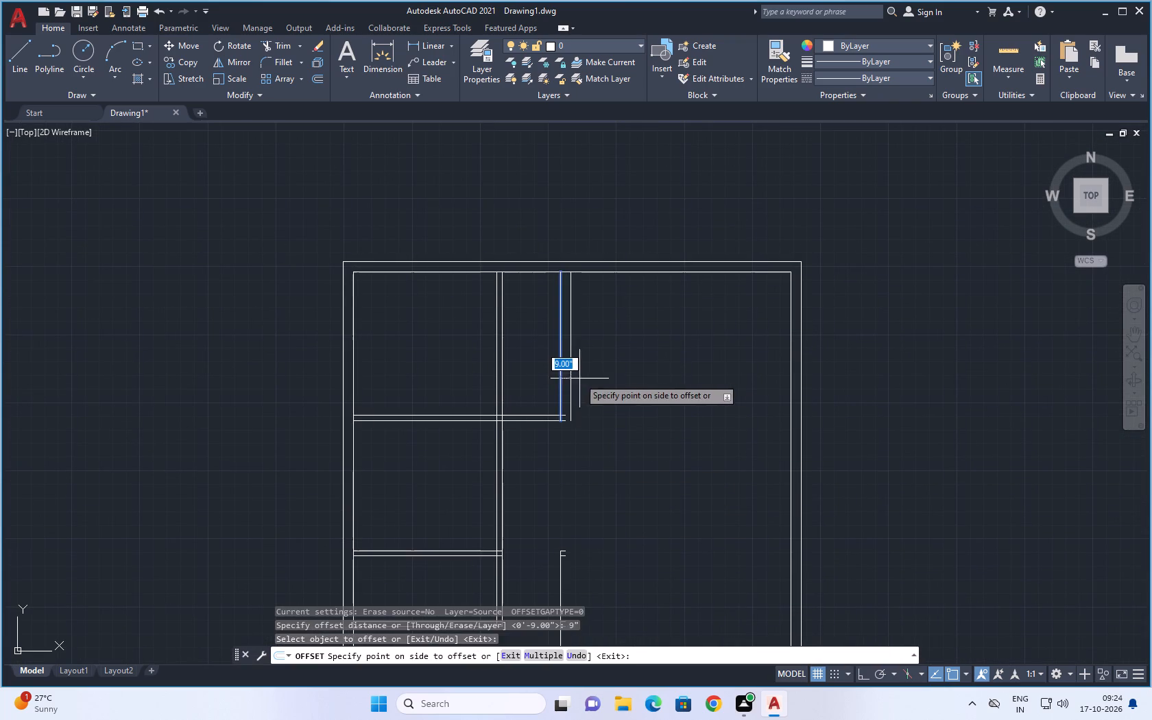
click(595, 384)
Offset the remaining line of the second vertical partition's lower segment 9" to the right.
scroll(599, 436, down, 2)
middle_drag(597, 501, 597, 401)
scroll(575, 444, up, 2)
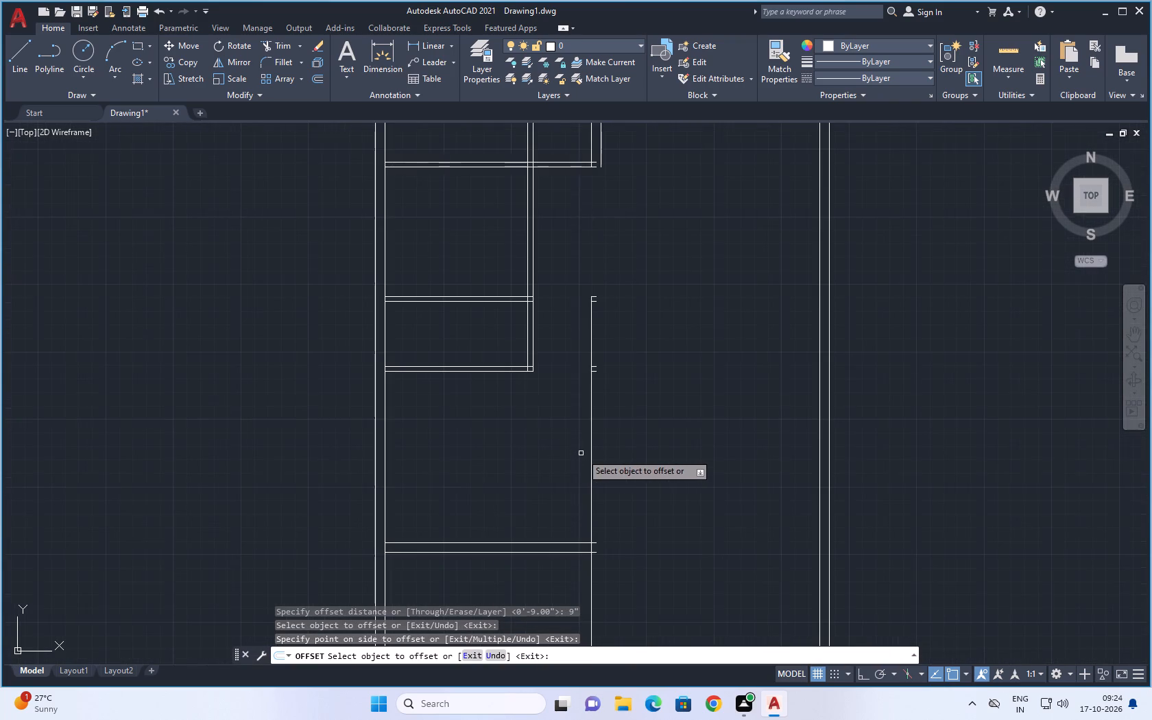
click(593, 451)
click(592, 458)
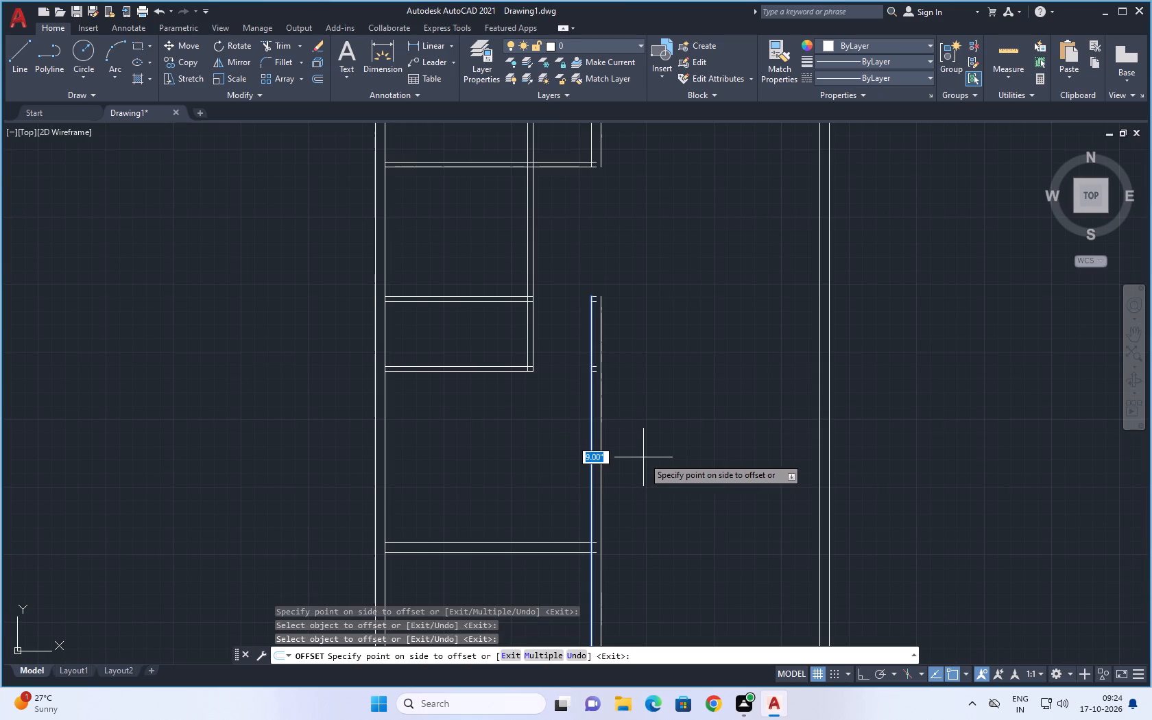
click(648, 459)
Examine the thickened second vertical partition and its junctions with the horizontal walls, and end the Offset command.
scroll(648, 459, down, 2)
middle_drag(656, 414, 637, 434)
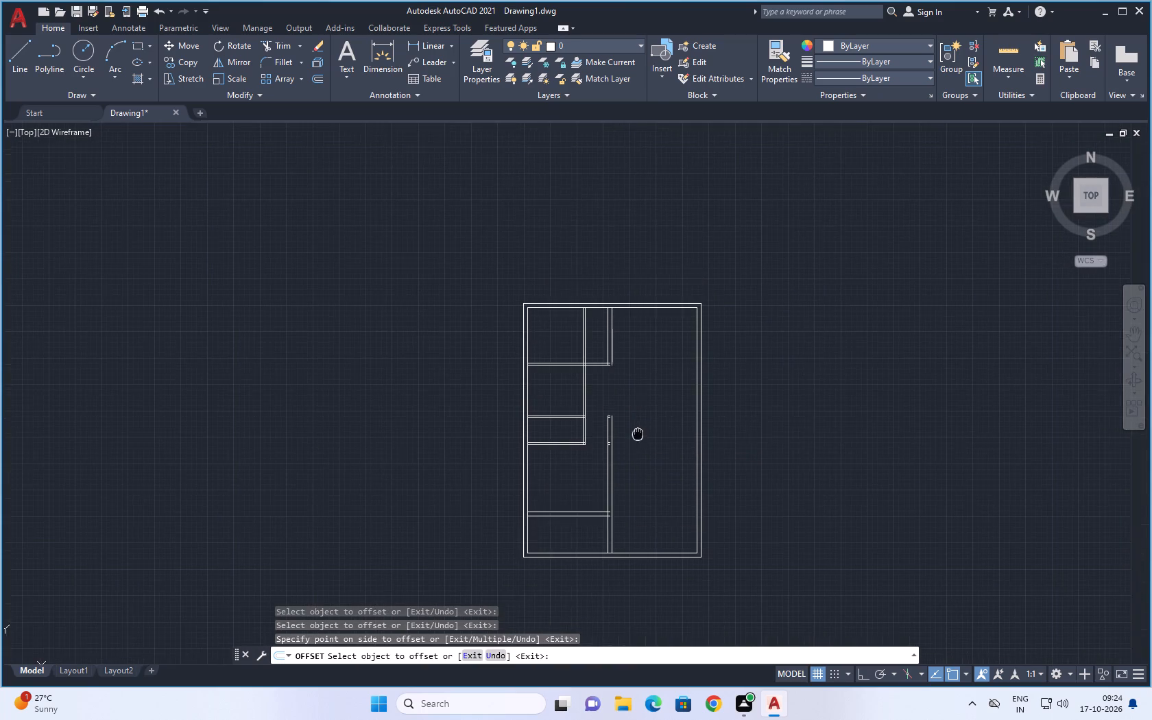
scroll(627, 416, up, 1)
middle_drag(629, 382, 606, 427)
scroll(593, 434, up, 1)
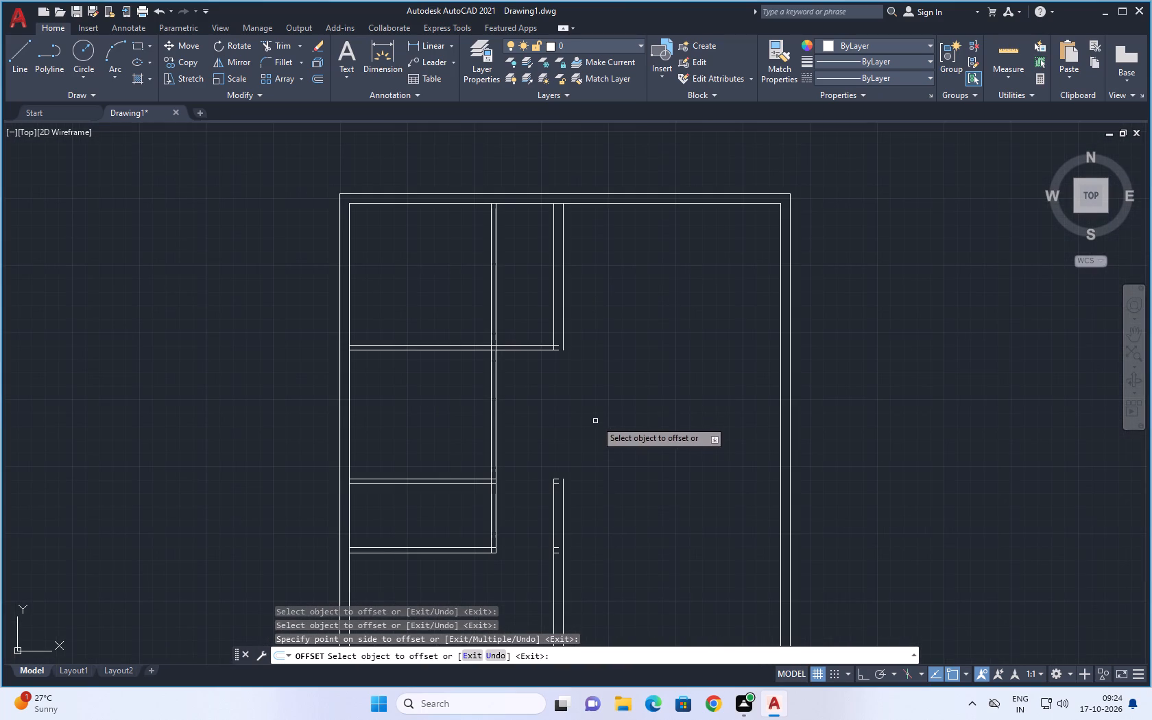
middle_drag(601, 409, 599, 424)
scroll(597, 427, up, 1)
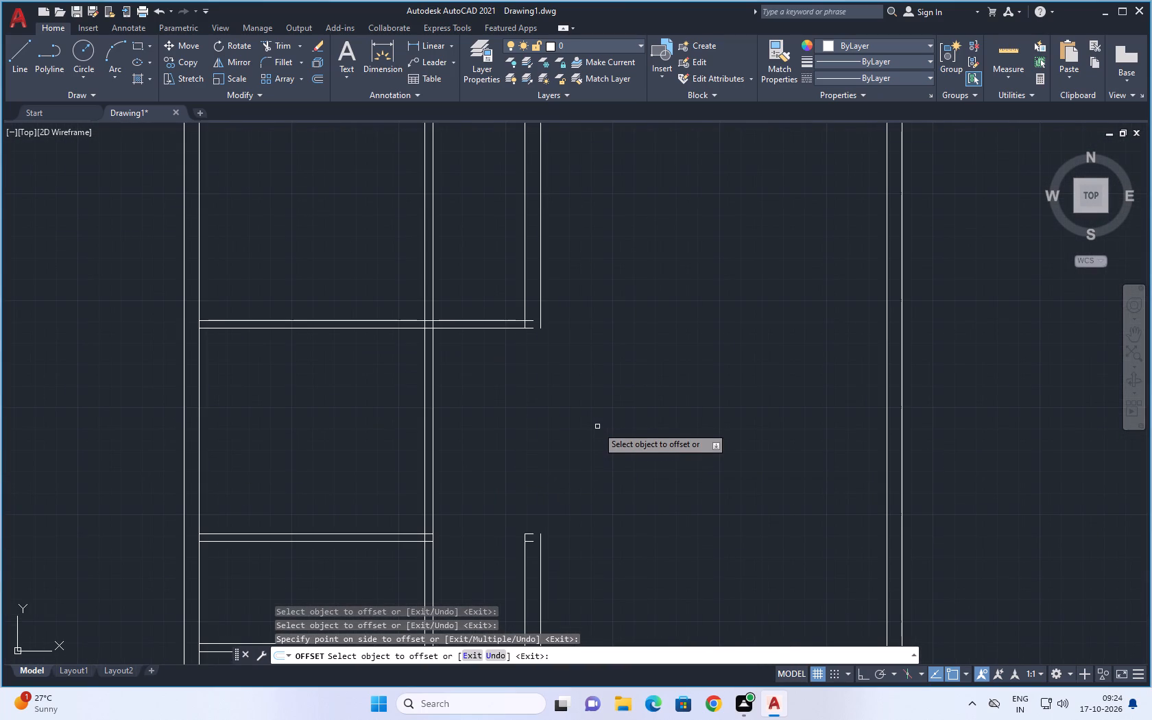
scroll(597, 429, down, 3)
middle_drag(613, 481, 592, 411)
scroll(578, 501, up, 1)
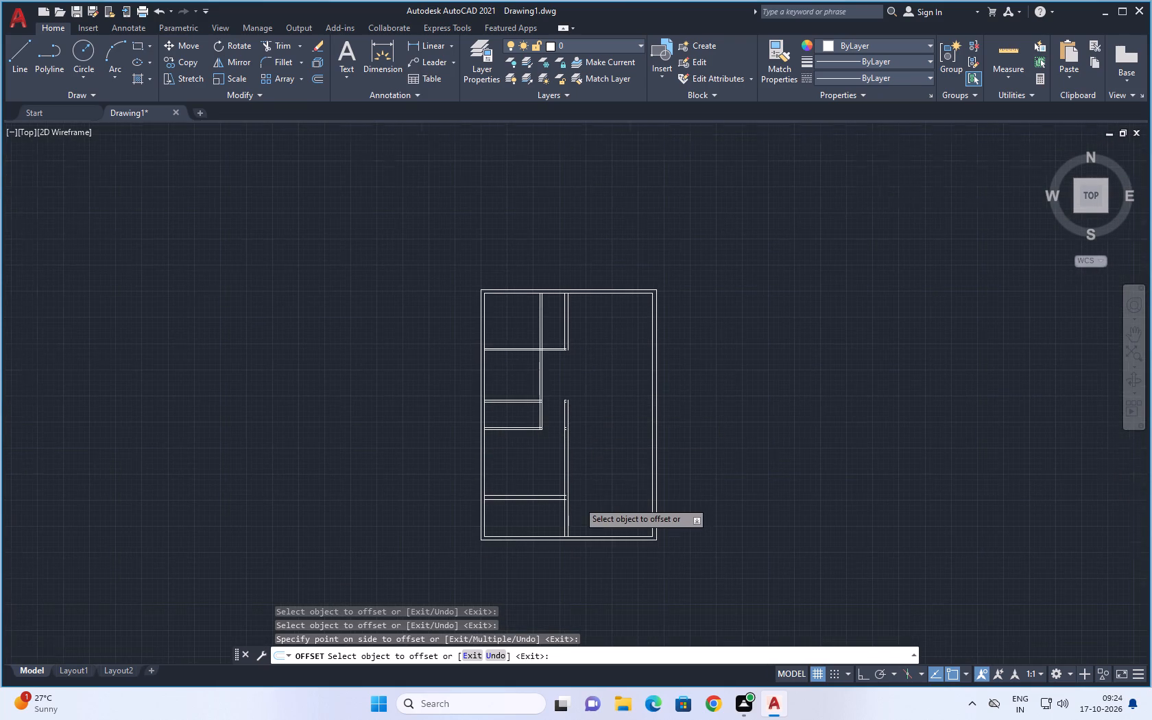
scroll(578, 501, up, 1)
middle_drag(578, 501, 571, 464)
scroll(565, 483, up, 1)
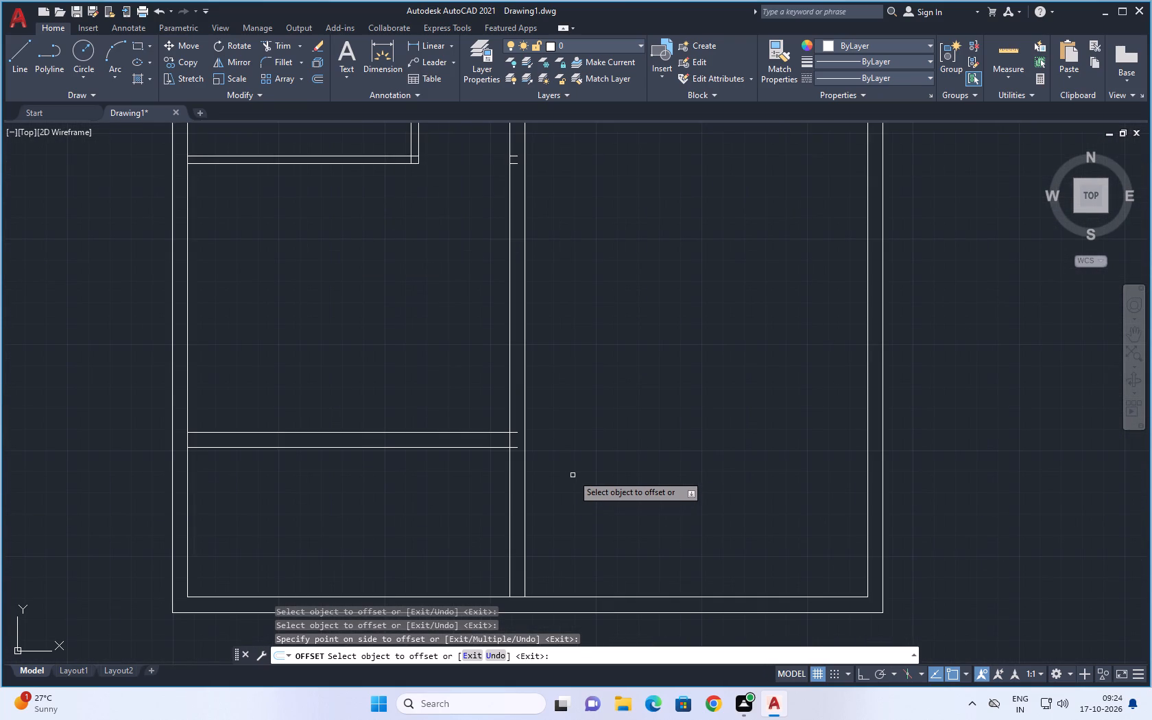
scroll(573, 475, down, 1)
middle_drag(614, 420, 587, 467)
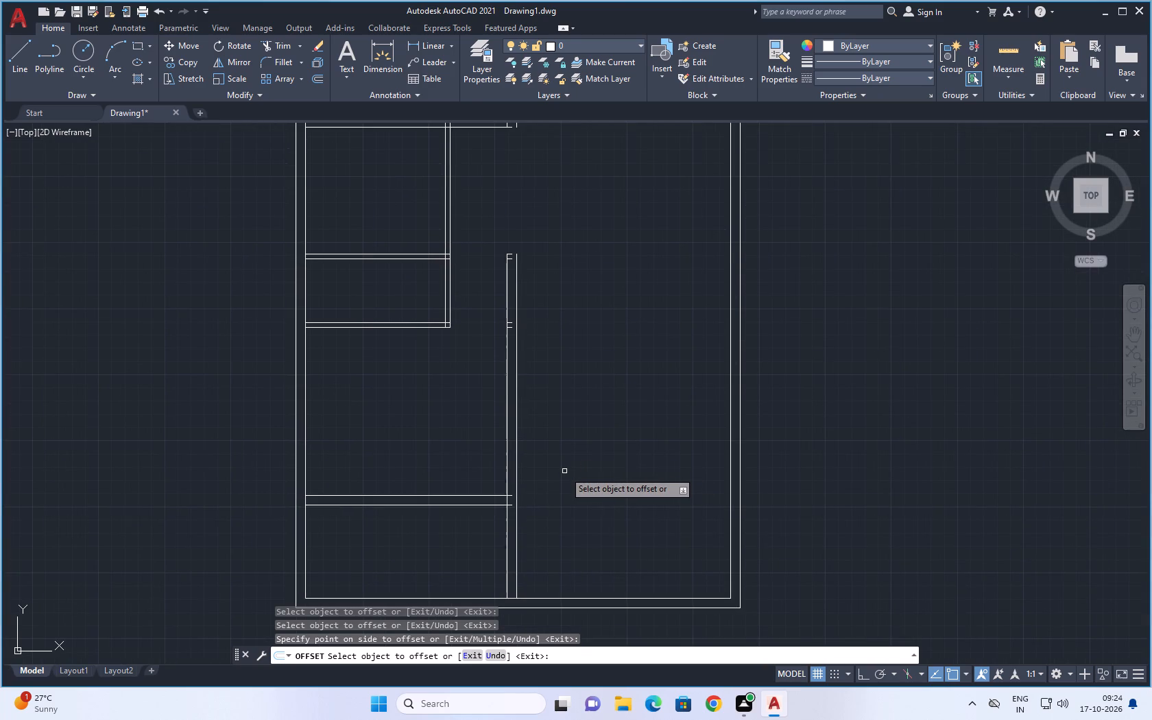
scroll(564, 471, down, 1)
middle_drag(571, 473, 571, 453)
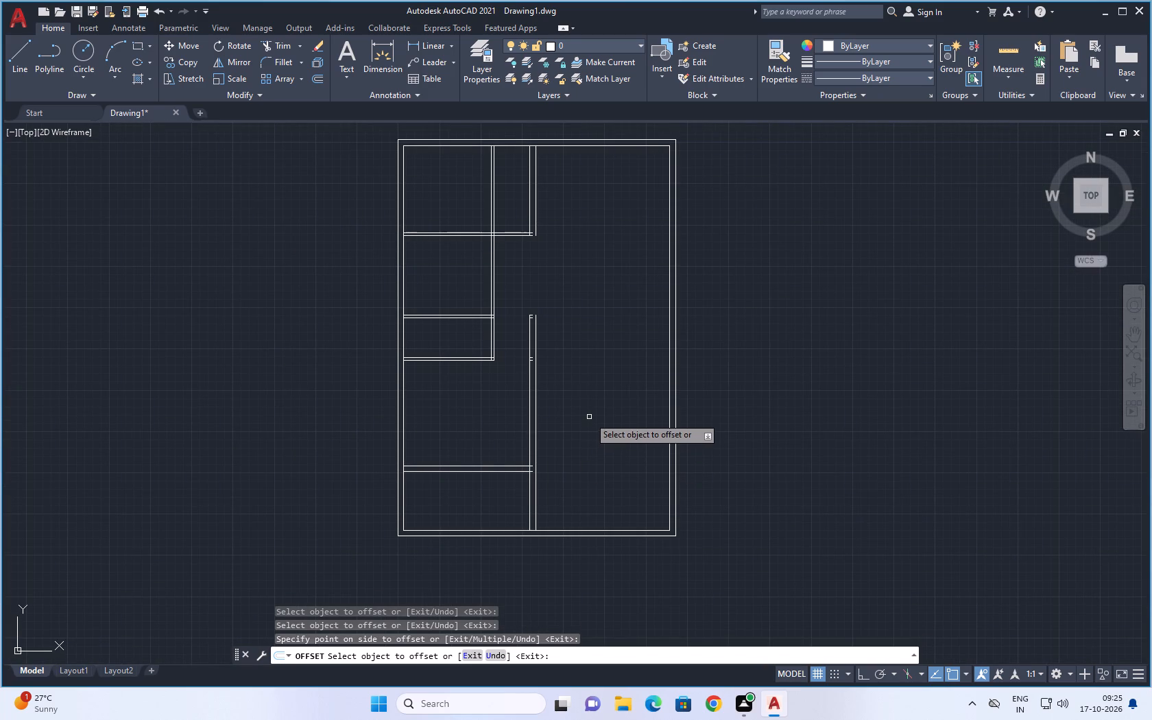
key(Escape)
key(Escape)
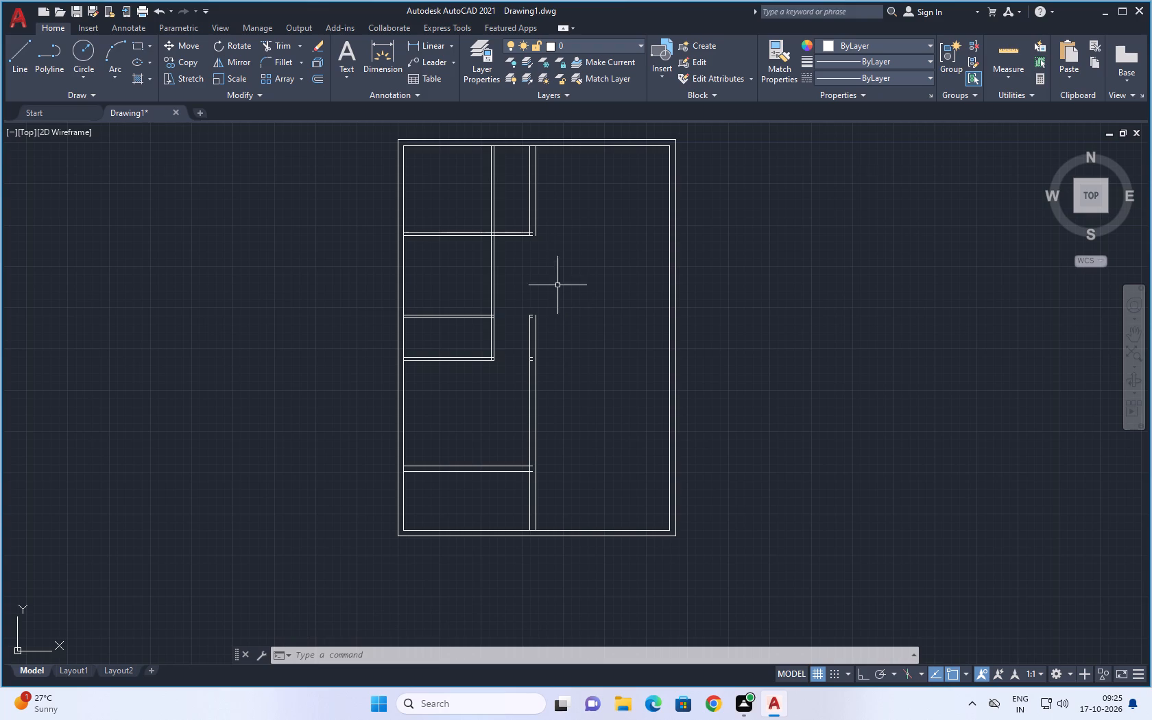
scroll(552, 211, up, 1)
middle_drag(593, 204, 575, 310)
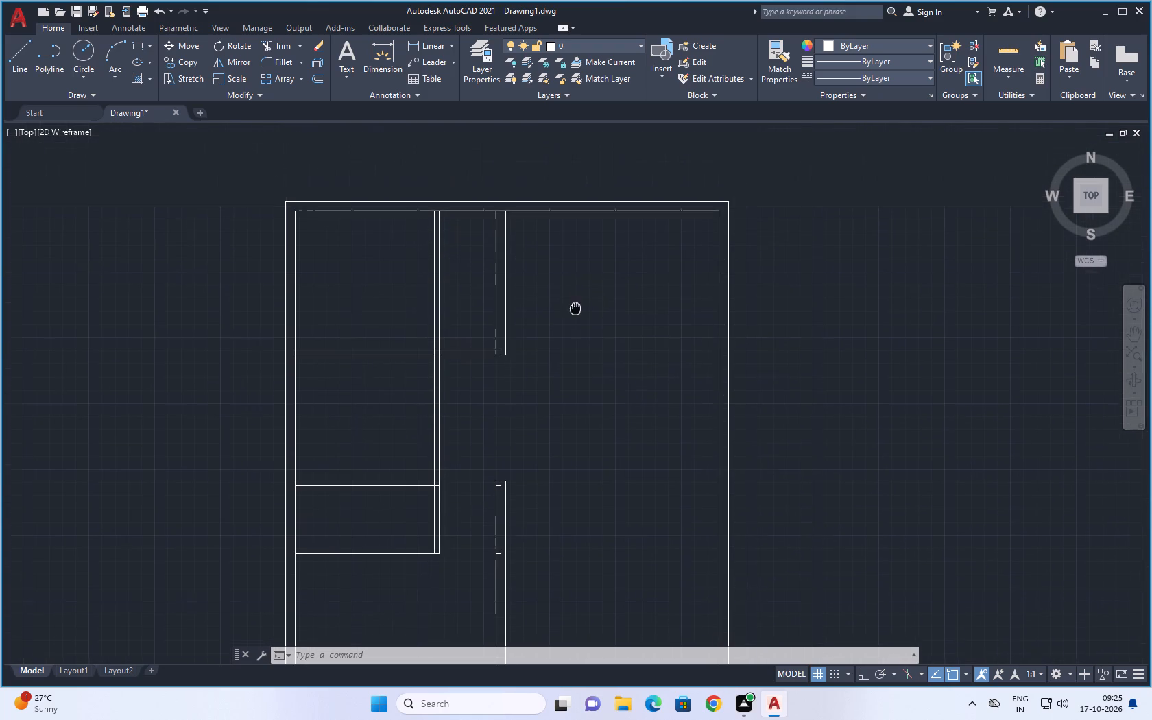
middle_drag(575, 310, 575, 311)
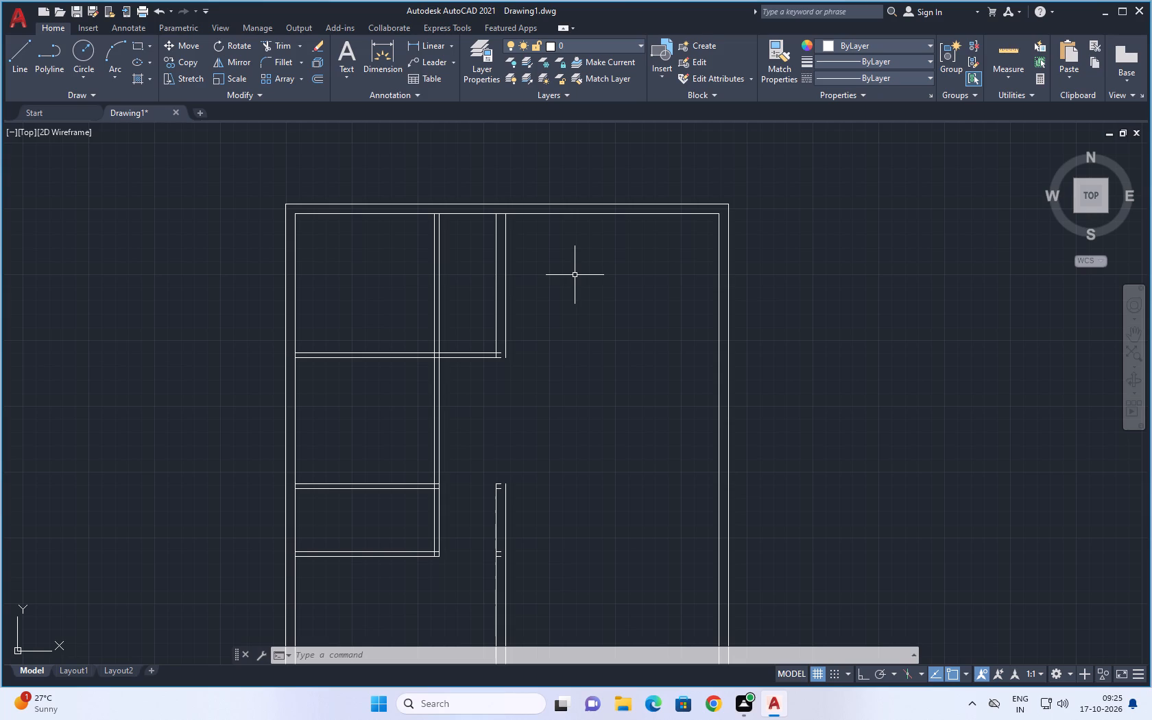
scroll(575, 275, down, 1)
middle_drag(587, 368, 573, 307)
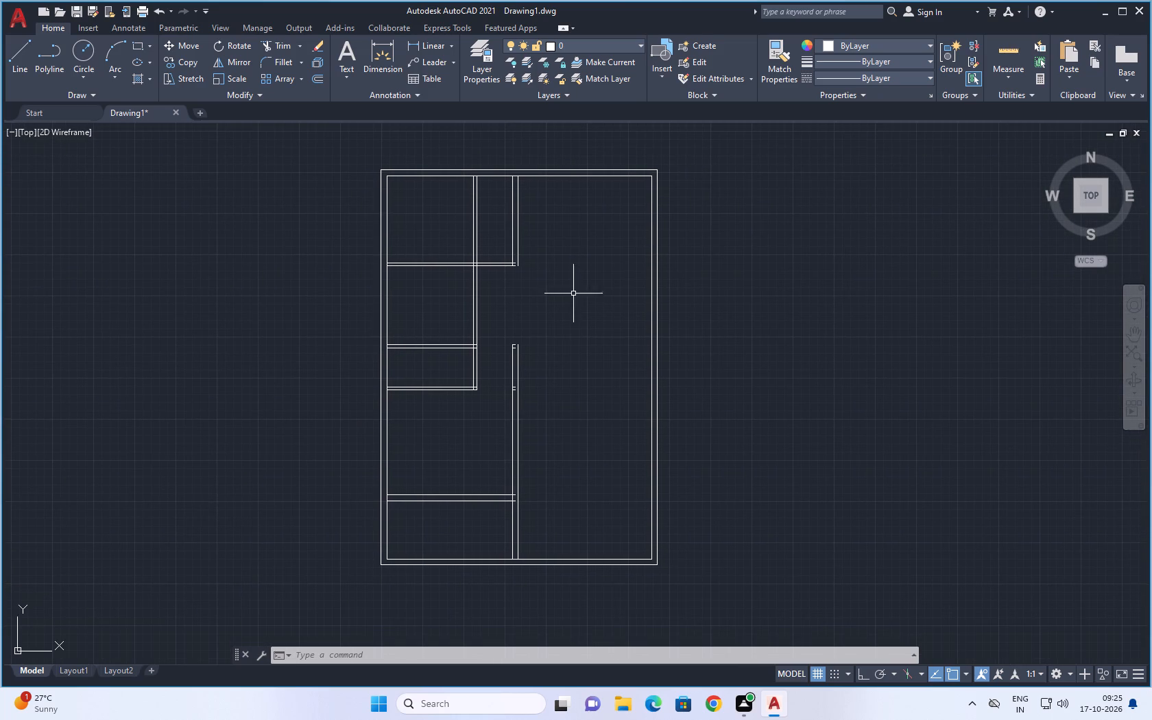
middle_drag(566, 296, 560, 330)
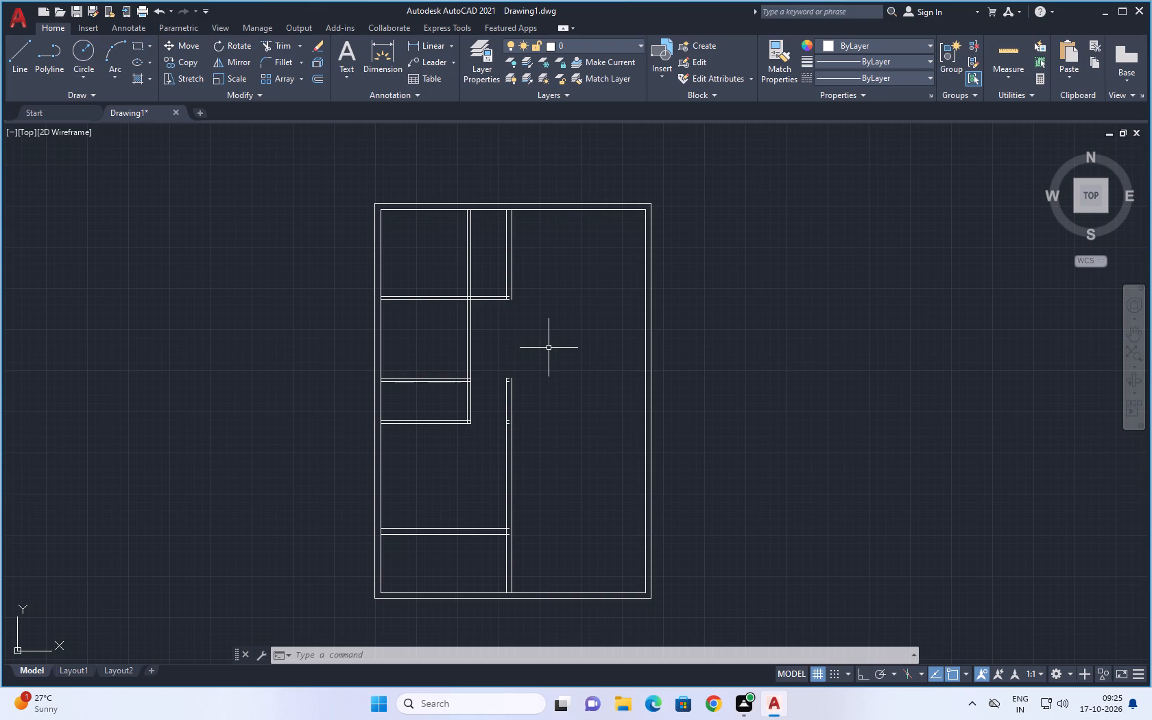
key(Escape)
key(Escape)
Break the top outer wall's inner line at a point where the second vertical partition meets it, using Break at Point.
scroll(553, 291, up, 2)
middle_drag(565, 265, 552, 471)
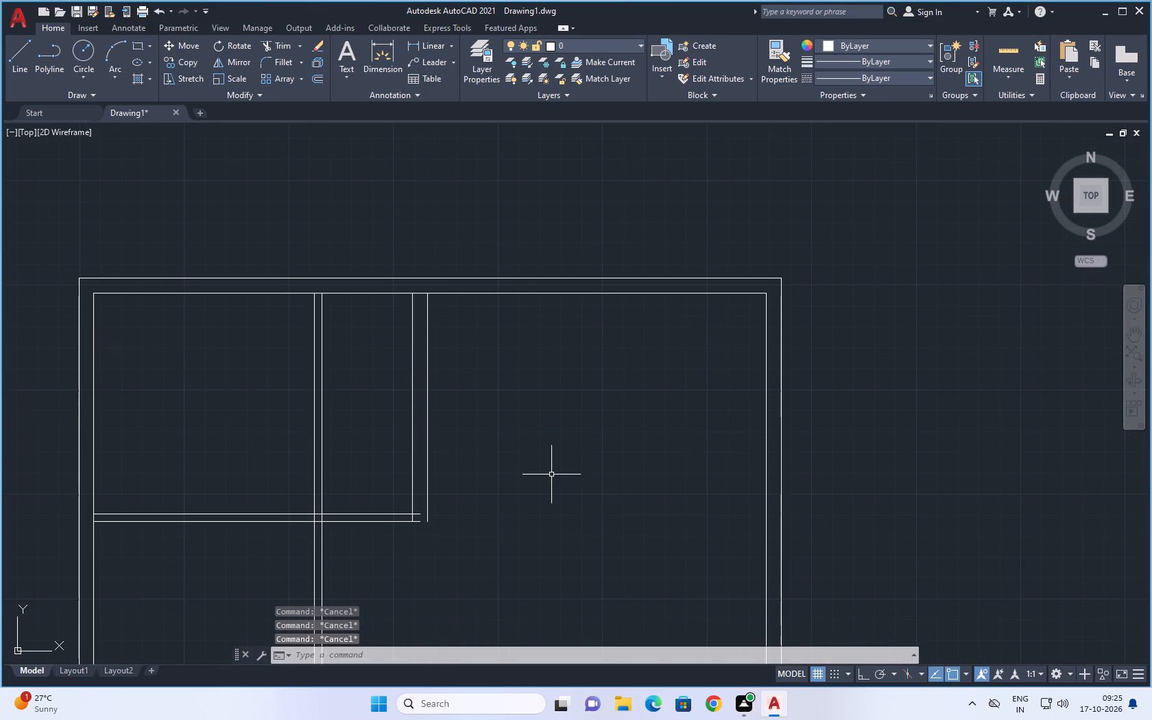
text(BR)
key(e)
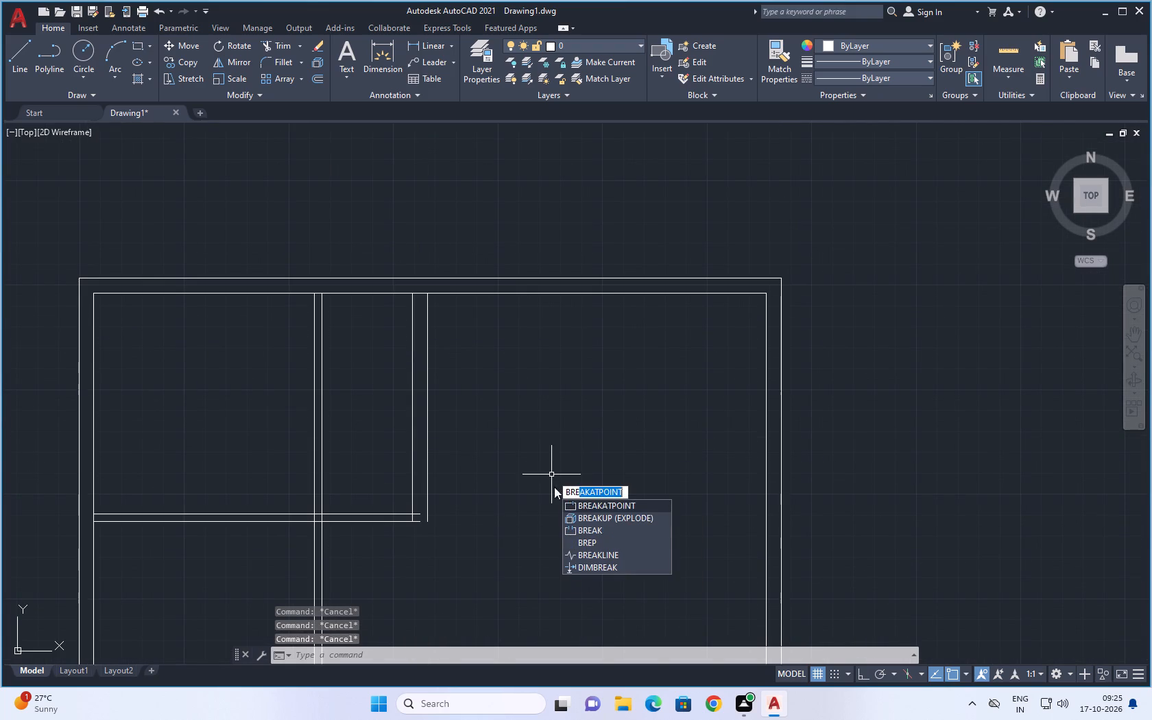
click(601, 501)
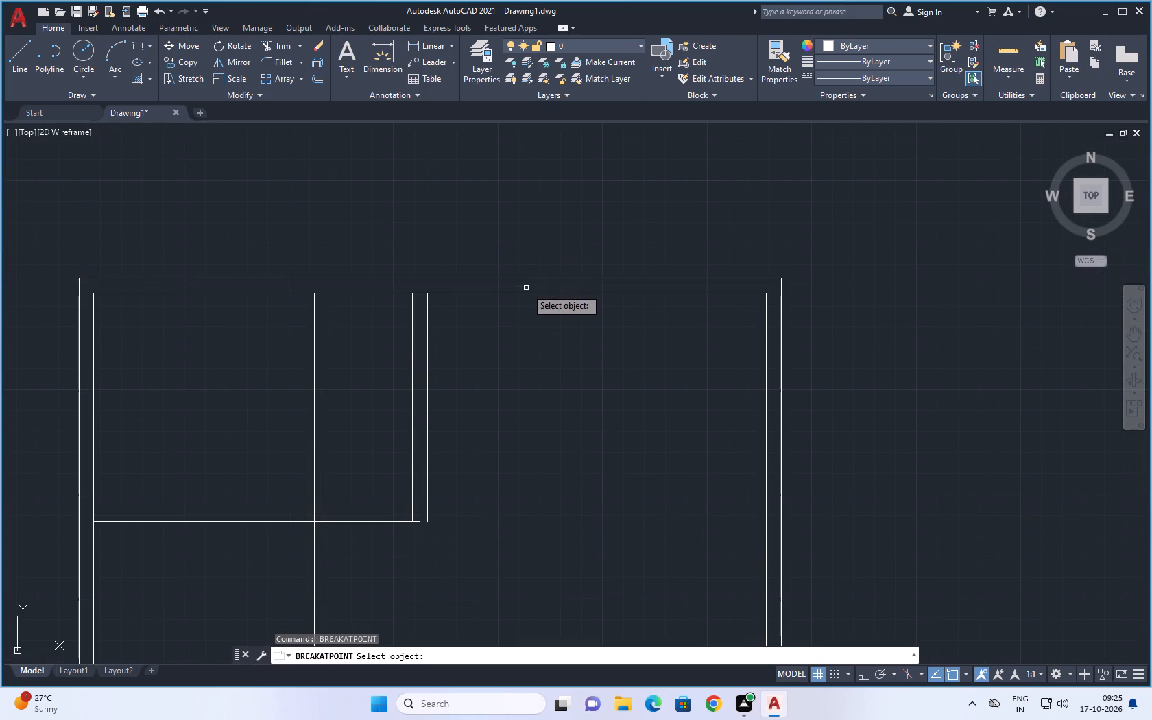
click(526, 291)
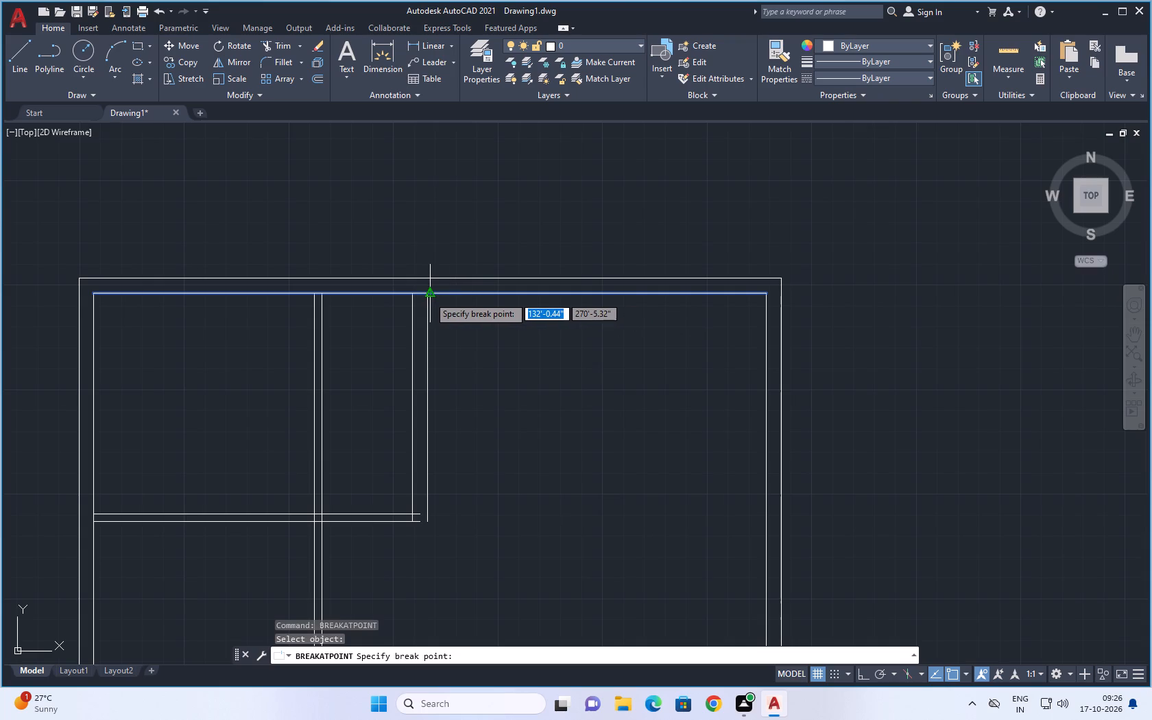
click(422, 298)
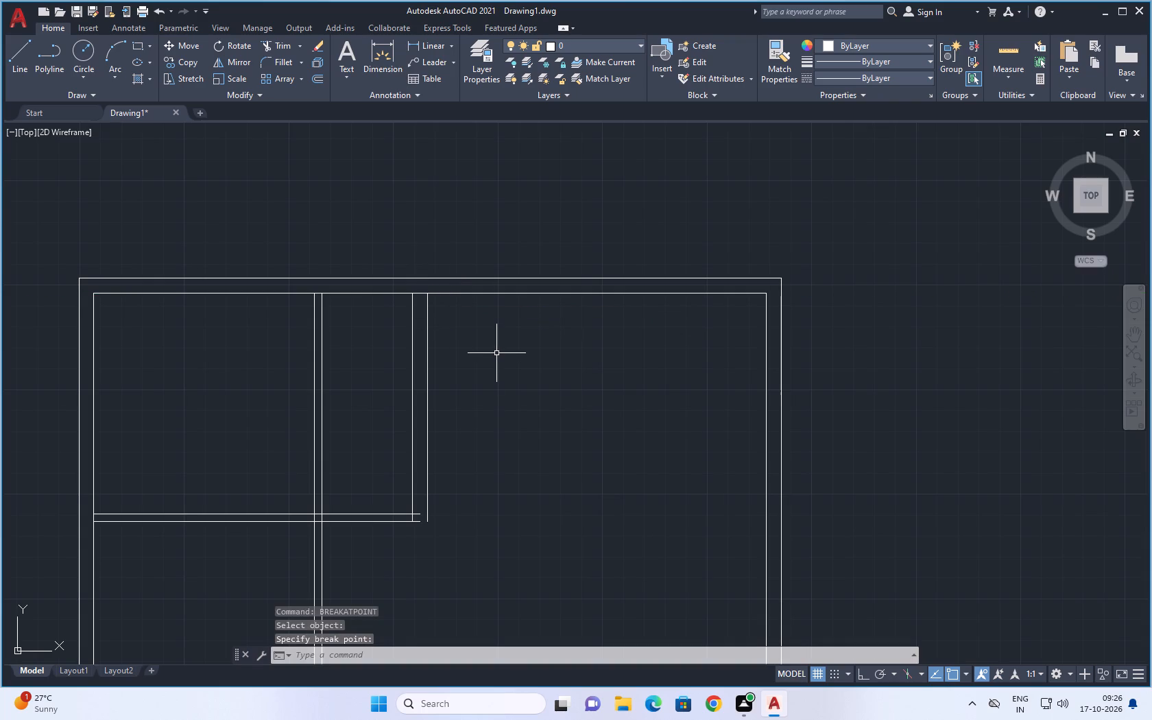
Break the left outer wall's inner line at the point where the lower line of the 9" horizontal wall meets it.
scroll(495, 346, down, 4)
middle_drag(504, 405, 516, 368)
scroll(516, 368, down, 1)
scroll(470, 438, up, 3)
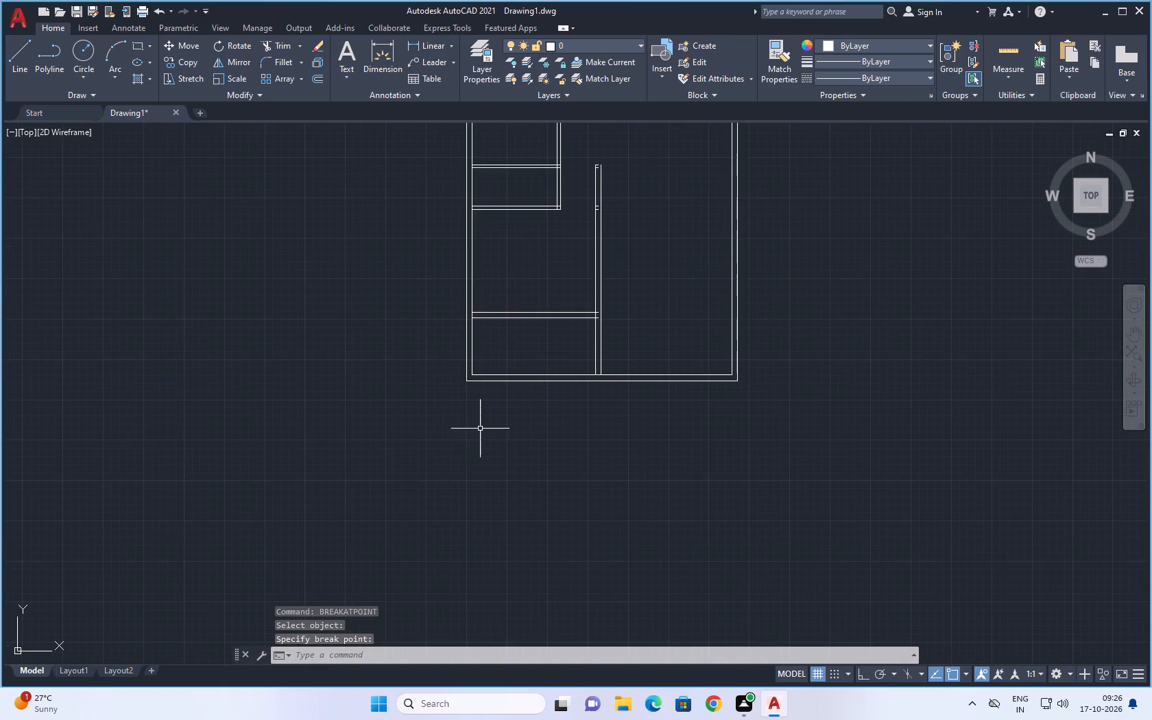
middle_drag(480, 429, 475, 492)
key(space)
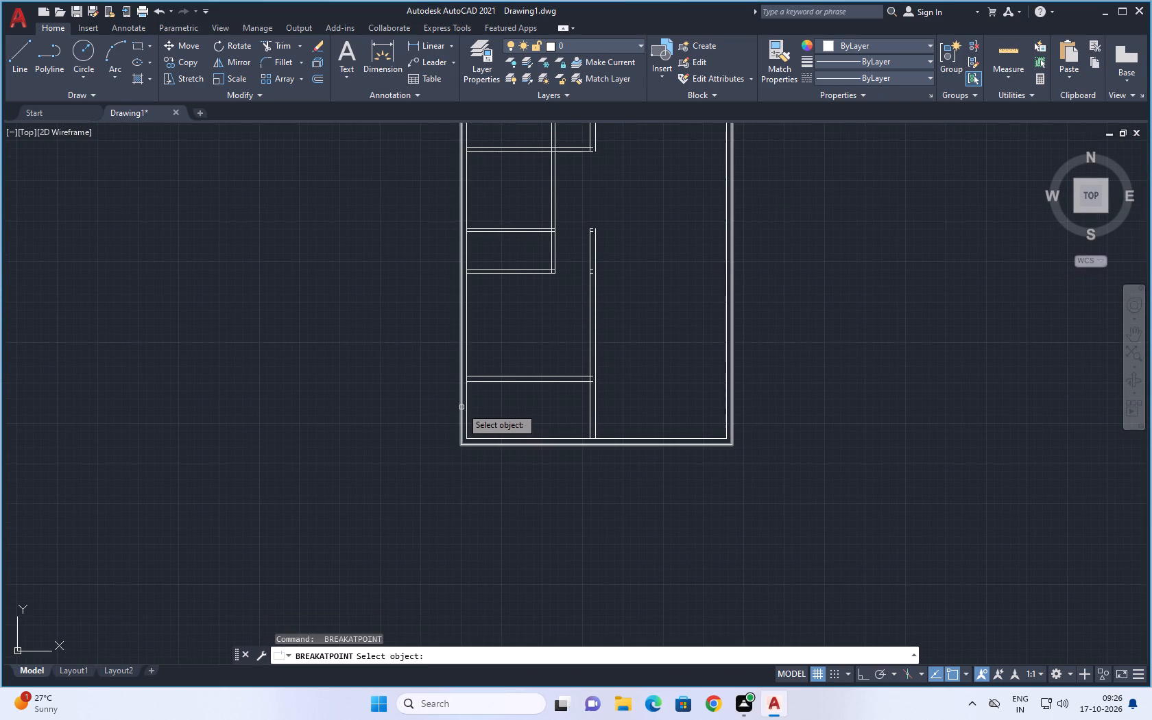
click(466, 409)
scroll(467, 405, up, 3)
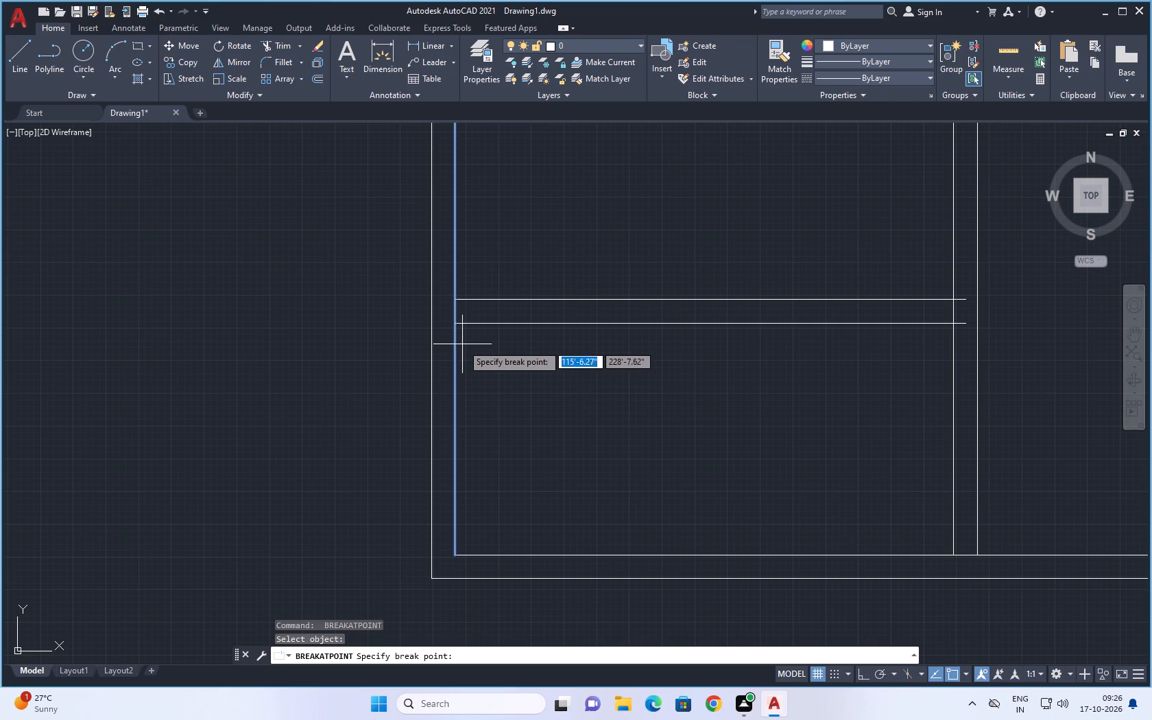
click(457, 325)
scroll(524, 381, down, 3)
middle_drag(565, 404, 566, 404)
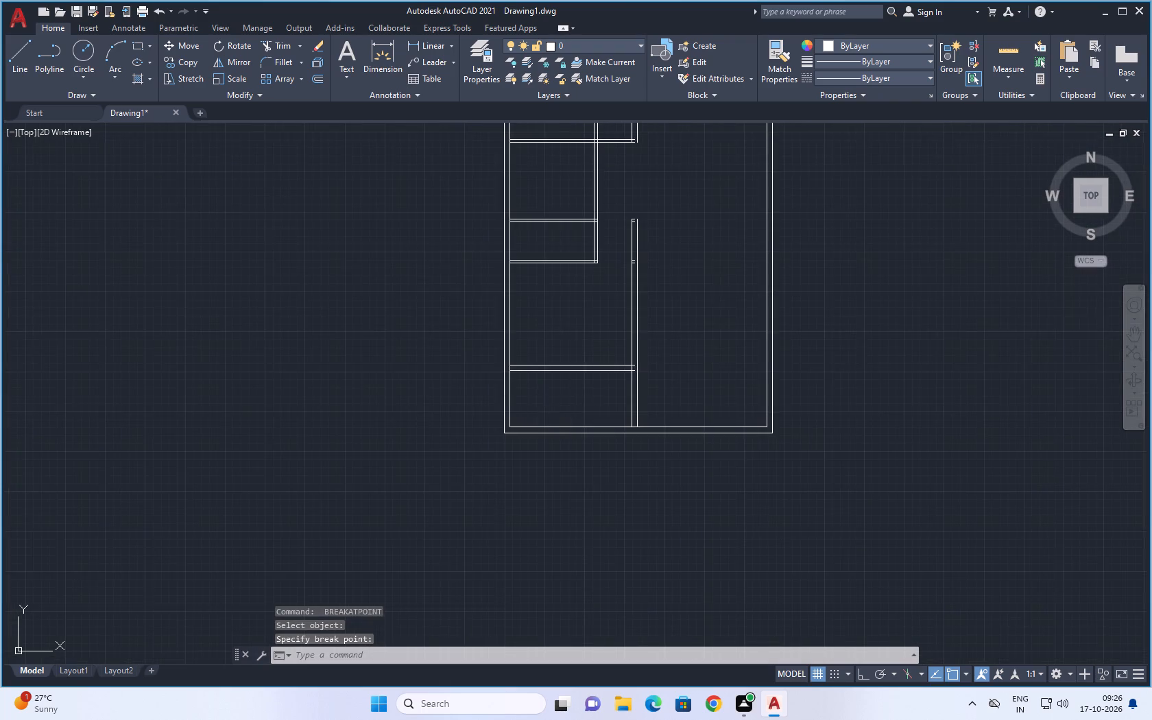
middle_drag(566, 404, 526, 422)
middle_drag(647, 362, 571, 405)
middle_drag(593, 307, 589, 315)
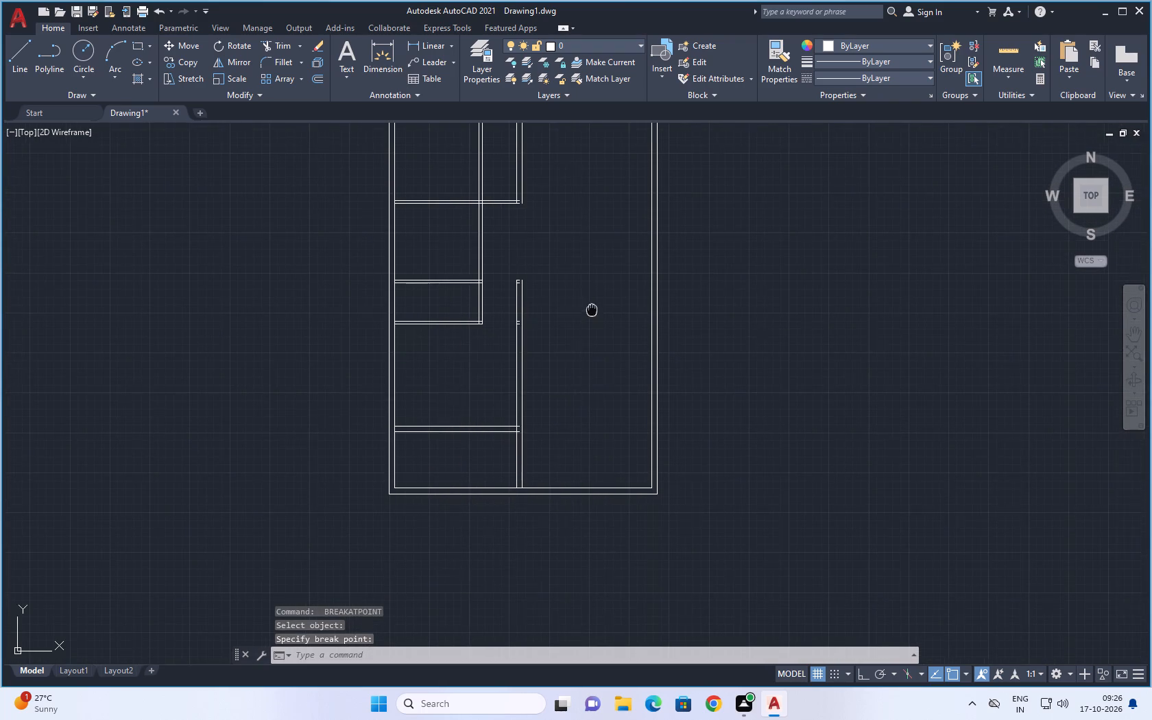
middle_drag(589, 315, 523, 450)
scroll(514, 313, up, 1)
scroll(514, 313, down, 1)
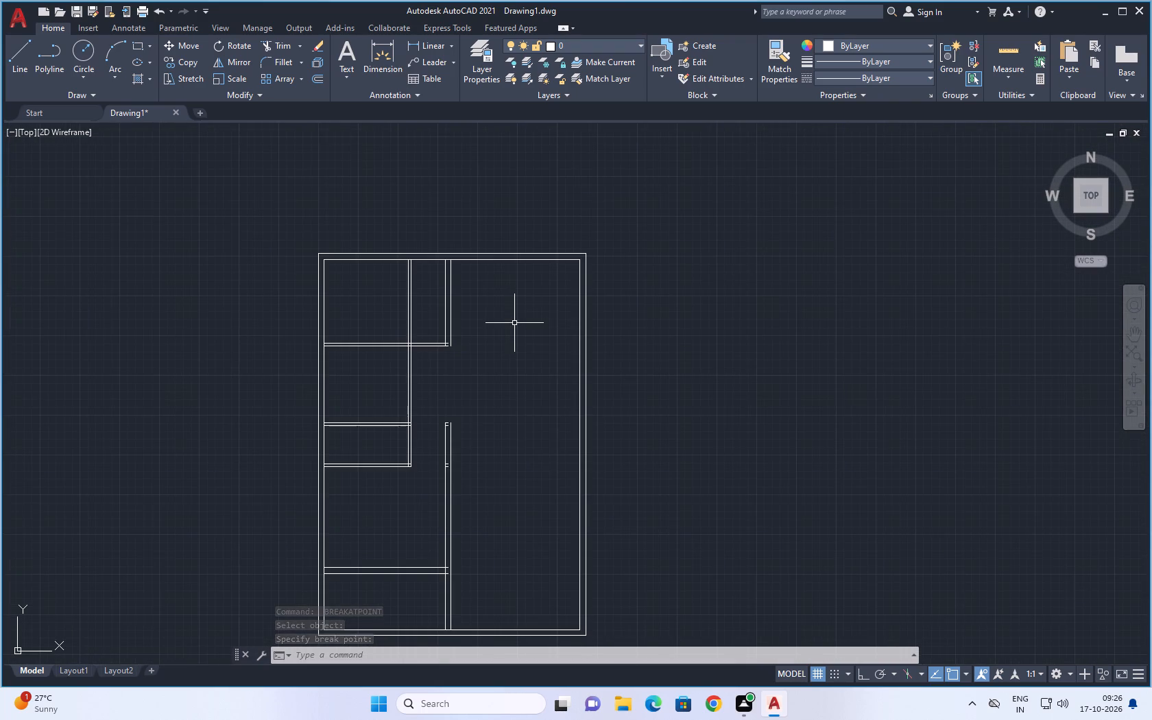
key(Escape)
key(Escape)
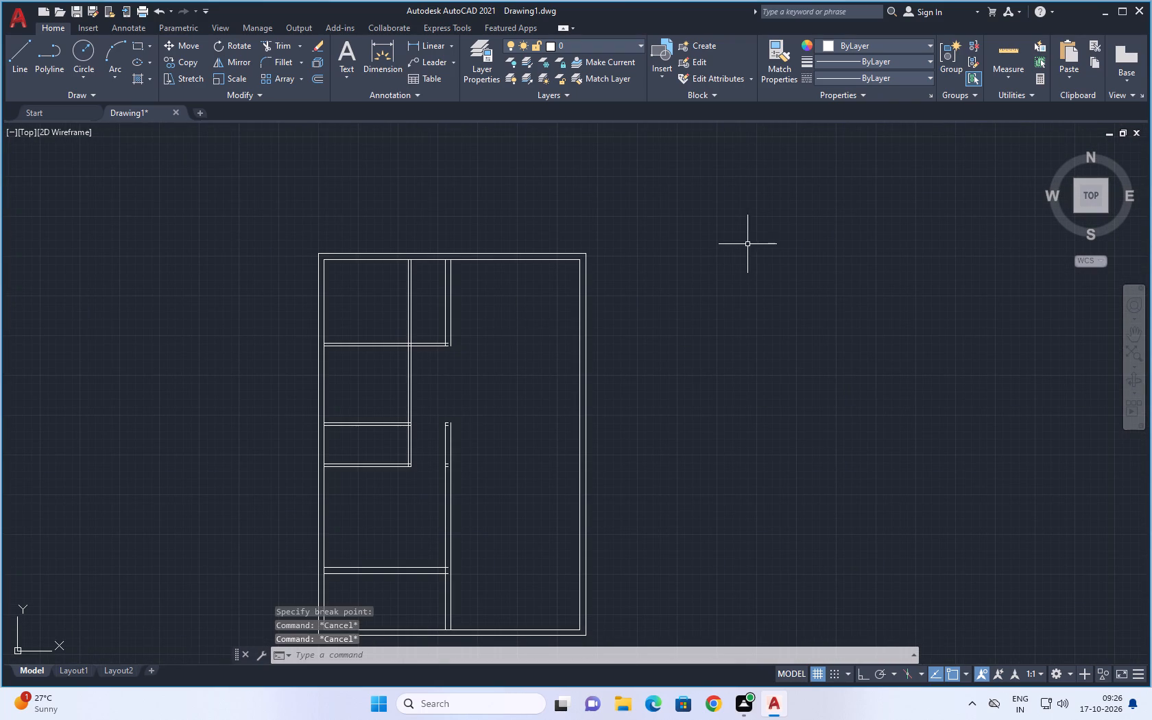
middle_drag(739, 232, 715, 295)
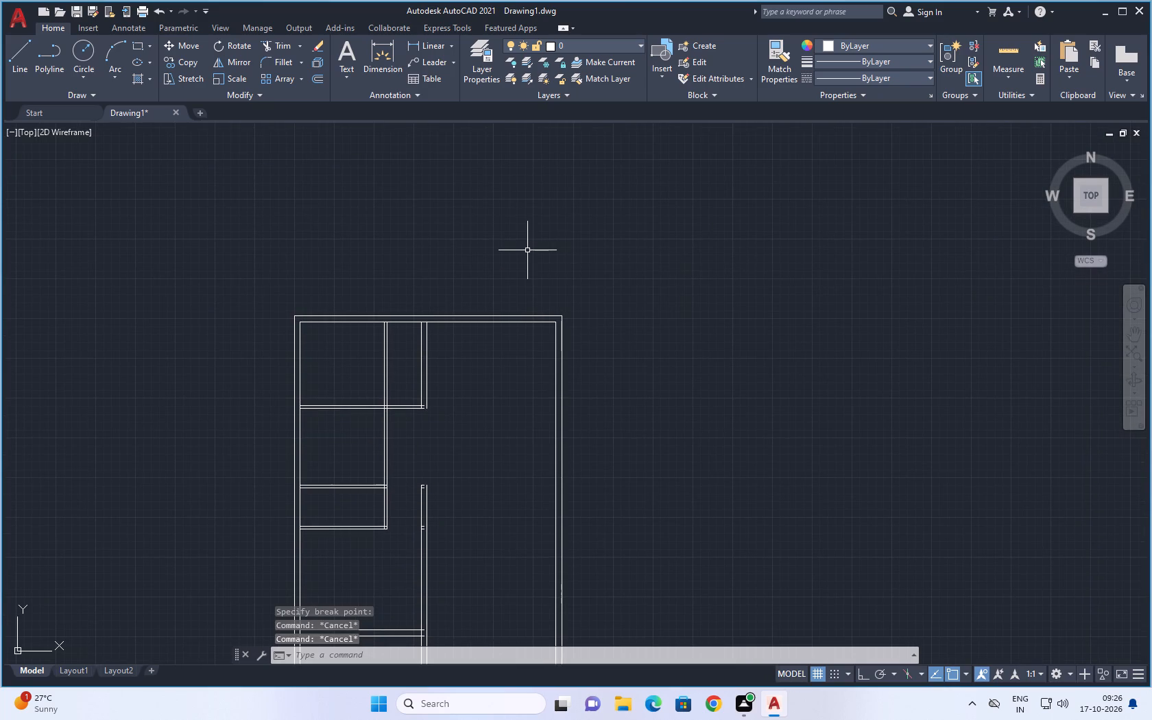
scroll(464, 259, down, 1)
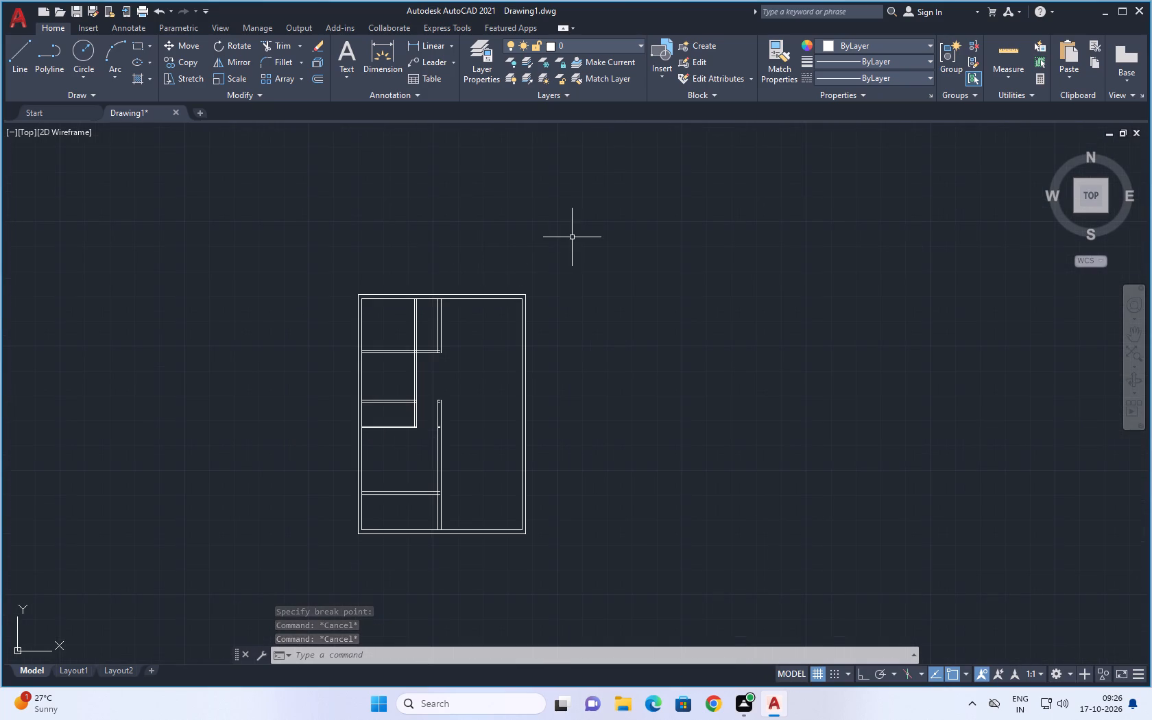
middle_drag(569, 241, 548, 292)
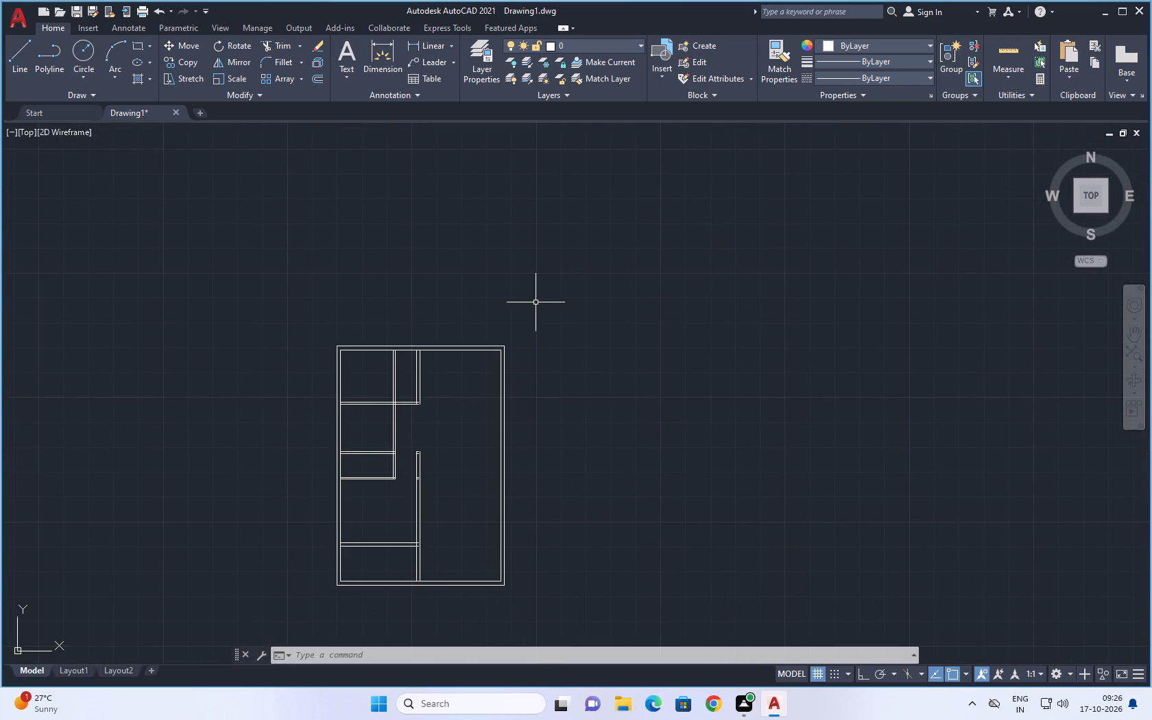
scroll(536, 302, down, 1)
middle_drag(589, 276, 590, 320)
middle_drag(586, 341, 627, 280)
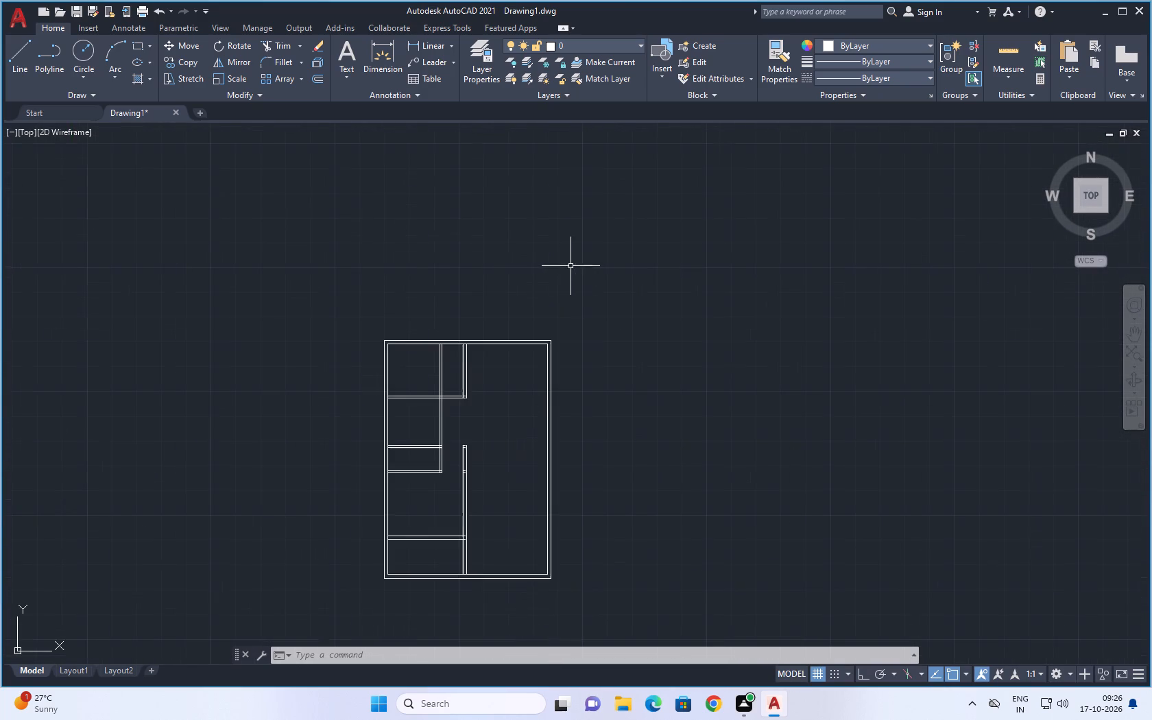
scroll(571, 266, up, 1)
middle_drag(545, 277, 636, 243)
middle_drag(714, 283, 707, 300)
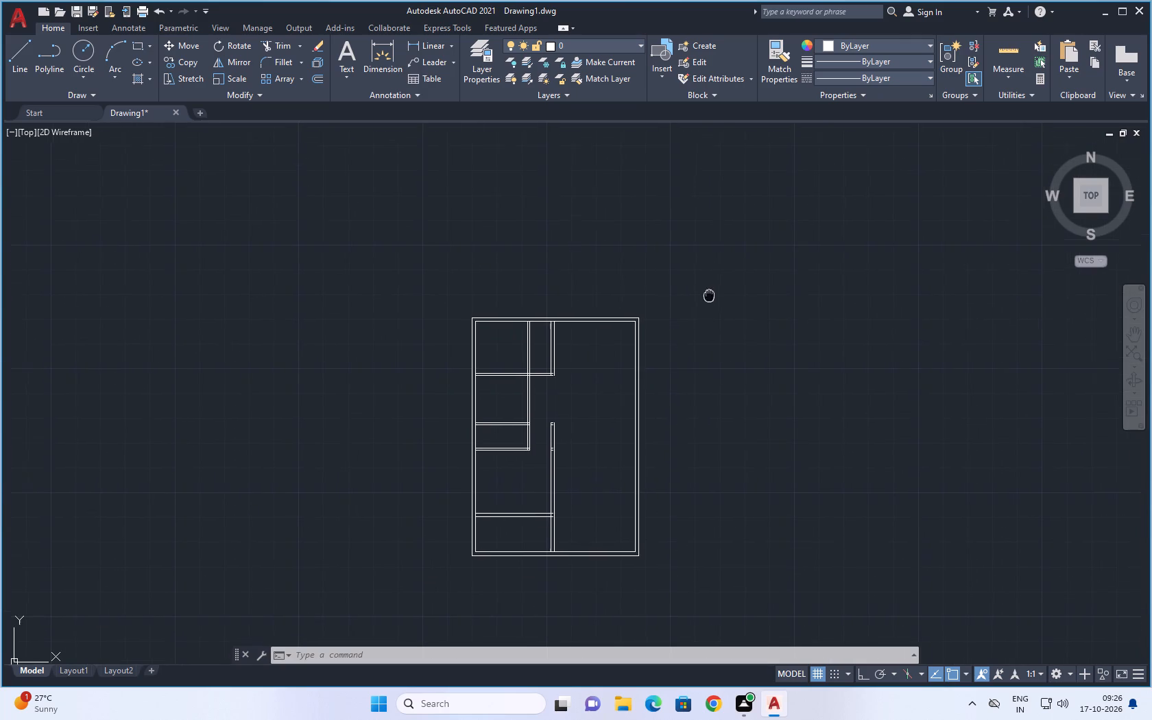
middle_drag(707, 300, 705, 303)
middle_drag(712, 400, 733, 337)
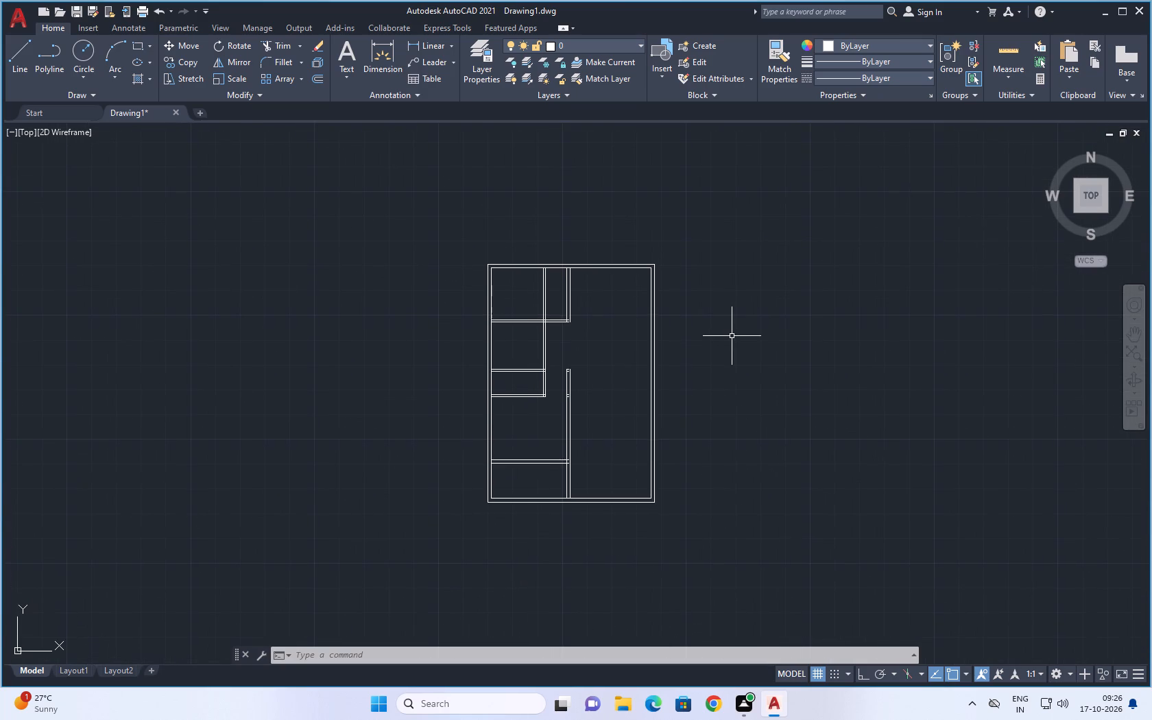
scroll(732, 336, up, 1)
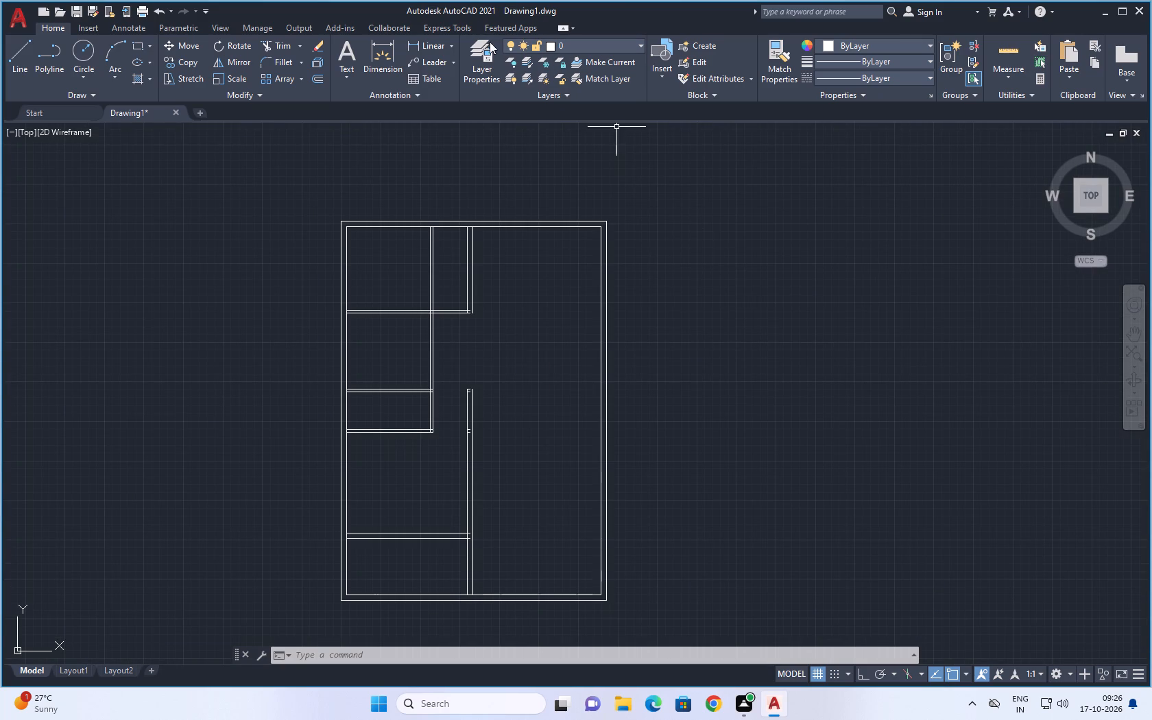
Create five new layers in the Layer Properties Manager, keeping their default names.
click(472, 48)
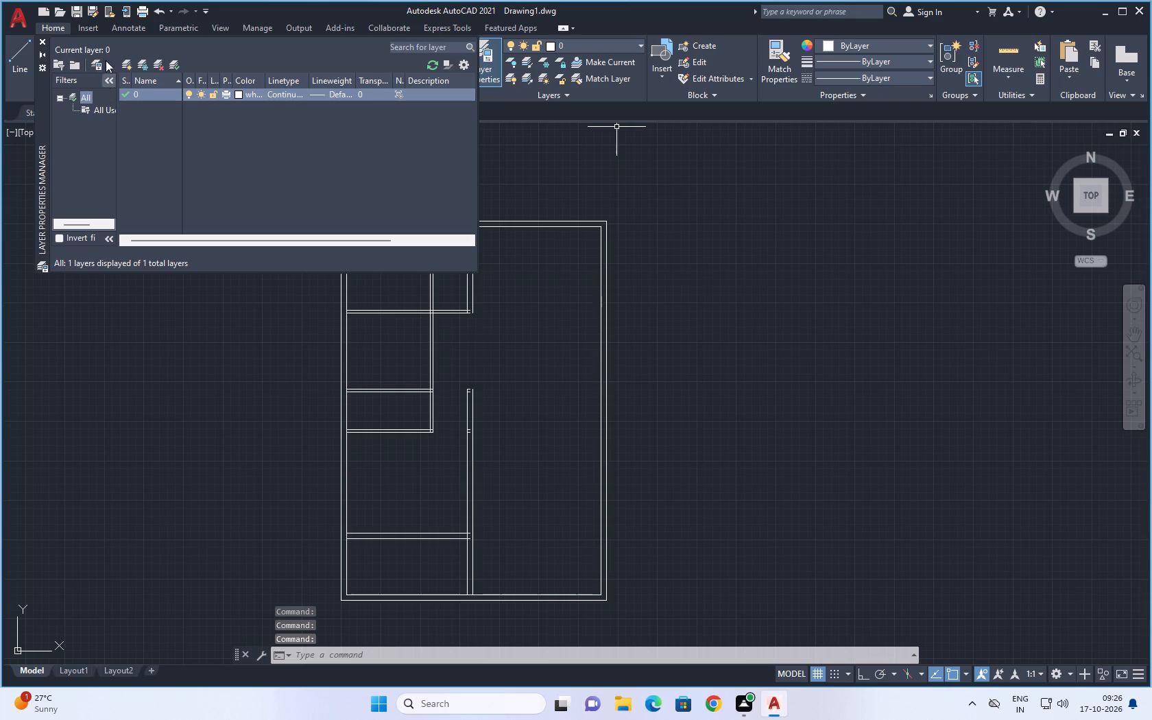
click(95, 62)
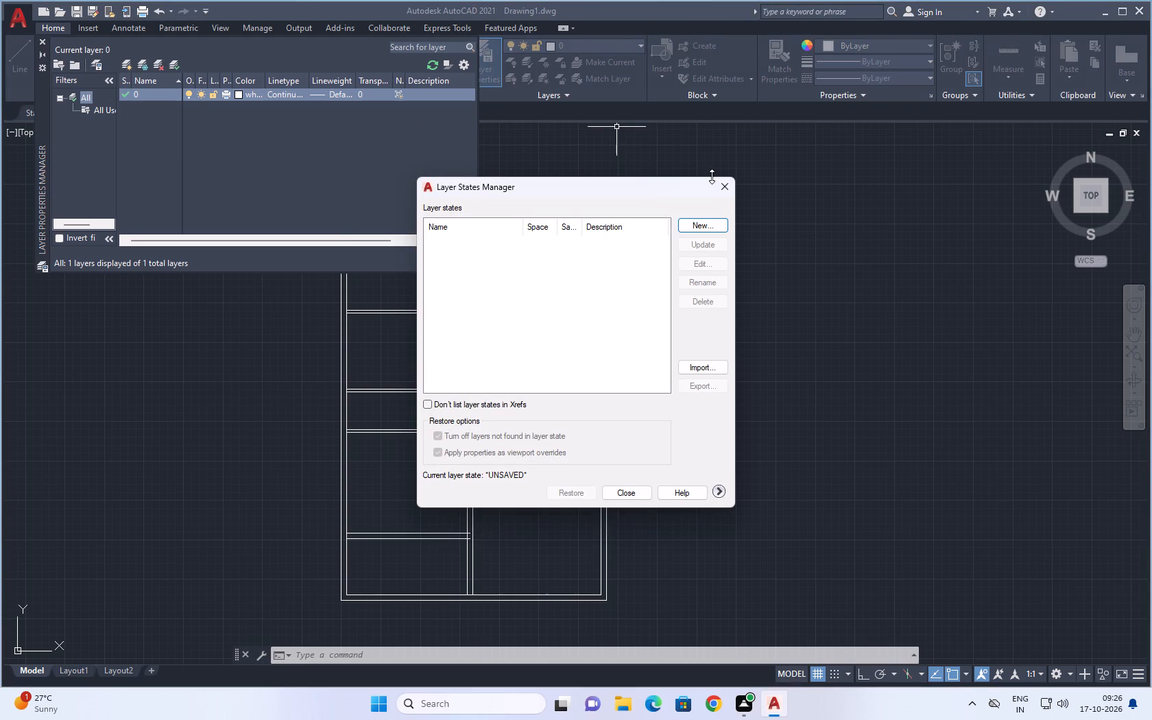
click(727, 189)
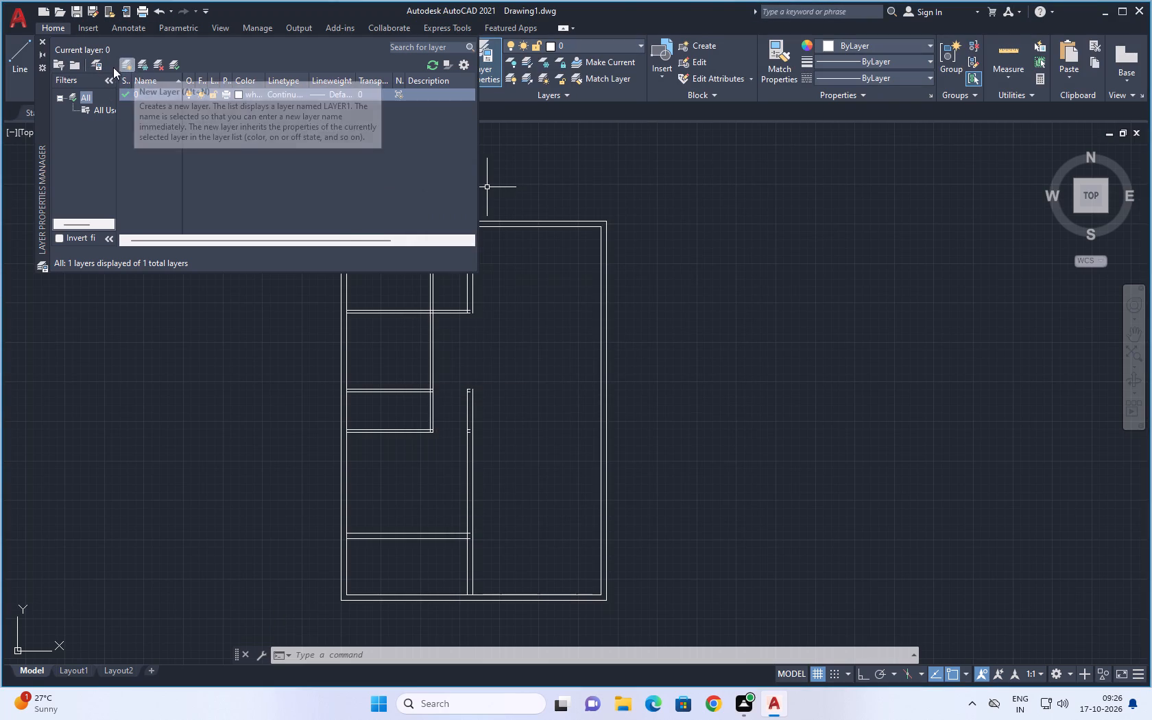
click(128, 67)
click(126, 65)
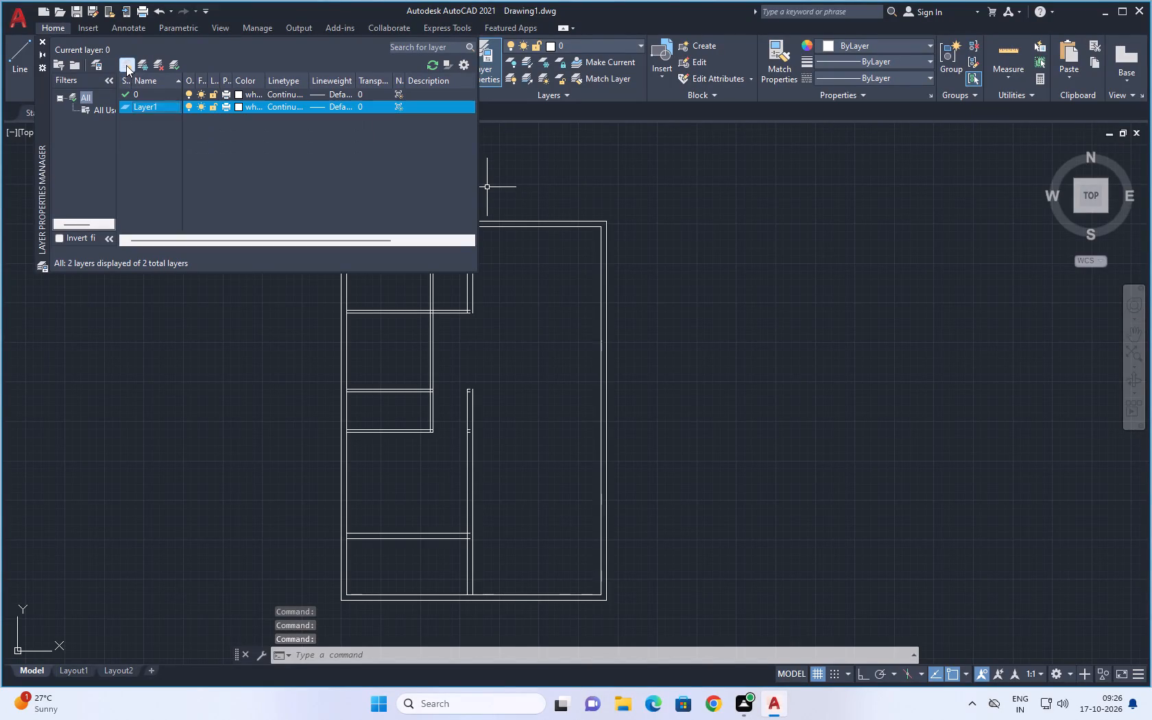
click(126, 65)
click(125, 65)
click(125, 65)
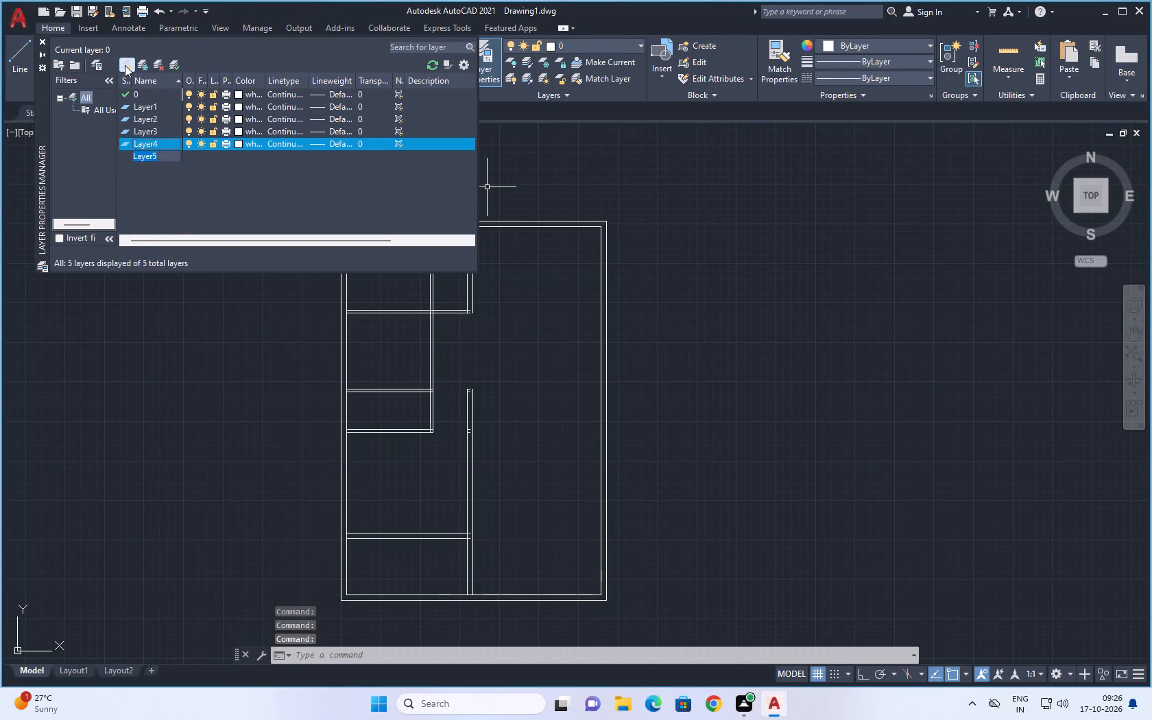
Rename Layer1 as BOUNDARY and set its color to index 40.
click(163, 105)
click(163, 106)
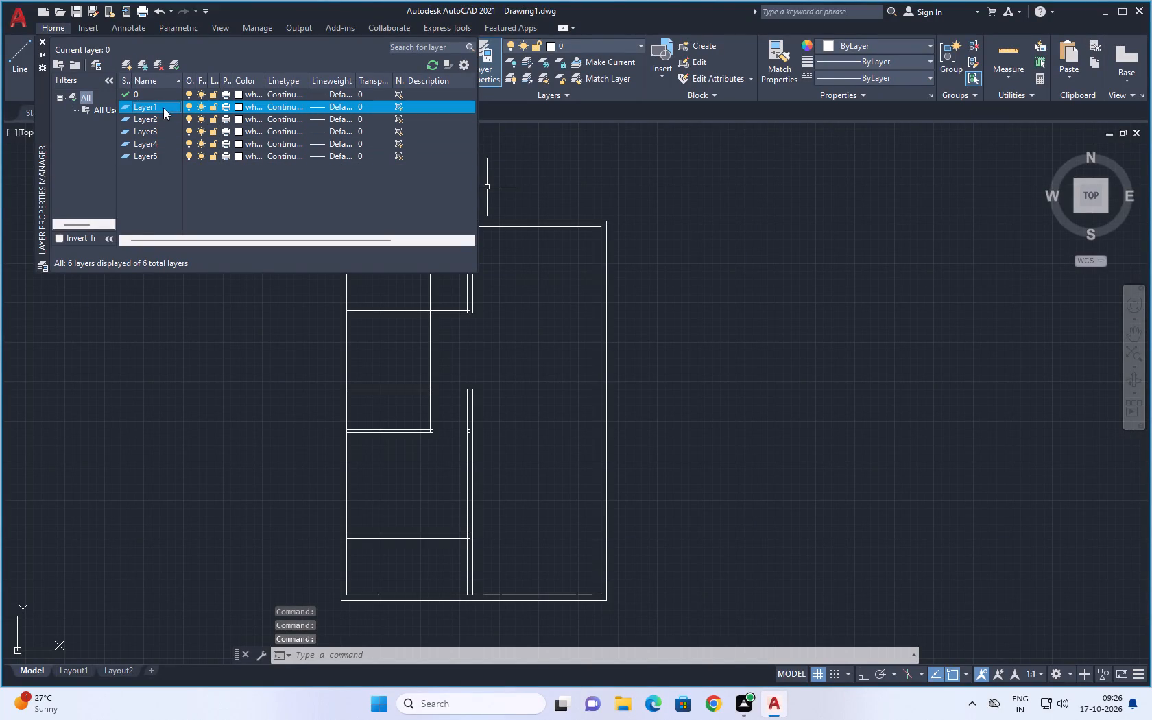
click(167, 106)
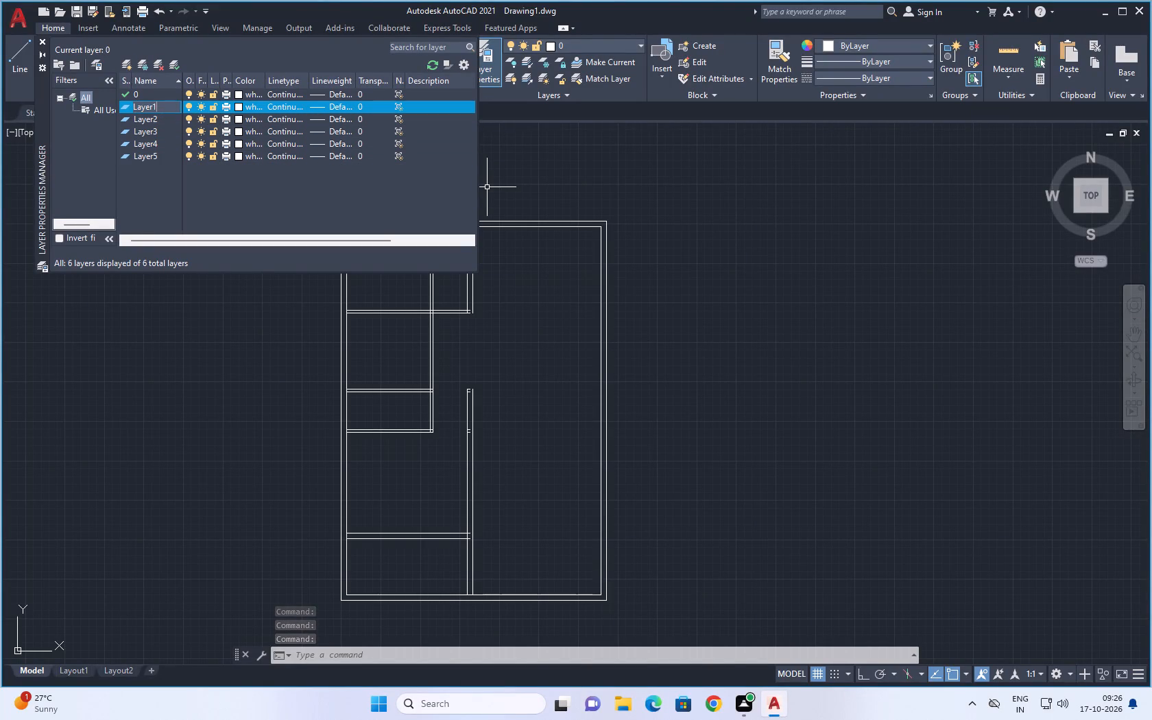
key(BackSpace)
key(BackSpace)
key(BackSpace)
key(BackSpace)
key(BackSpace)
key(BackSpace)
key(BackSpace)
key(BackSpace)
key(BackSpace)
key(BackSpace)
key(BackSpace)
key(BackSpace)
key(BackSpace)
key(BackSpace)
key(b)
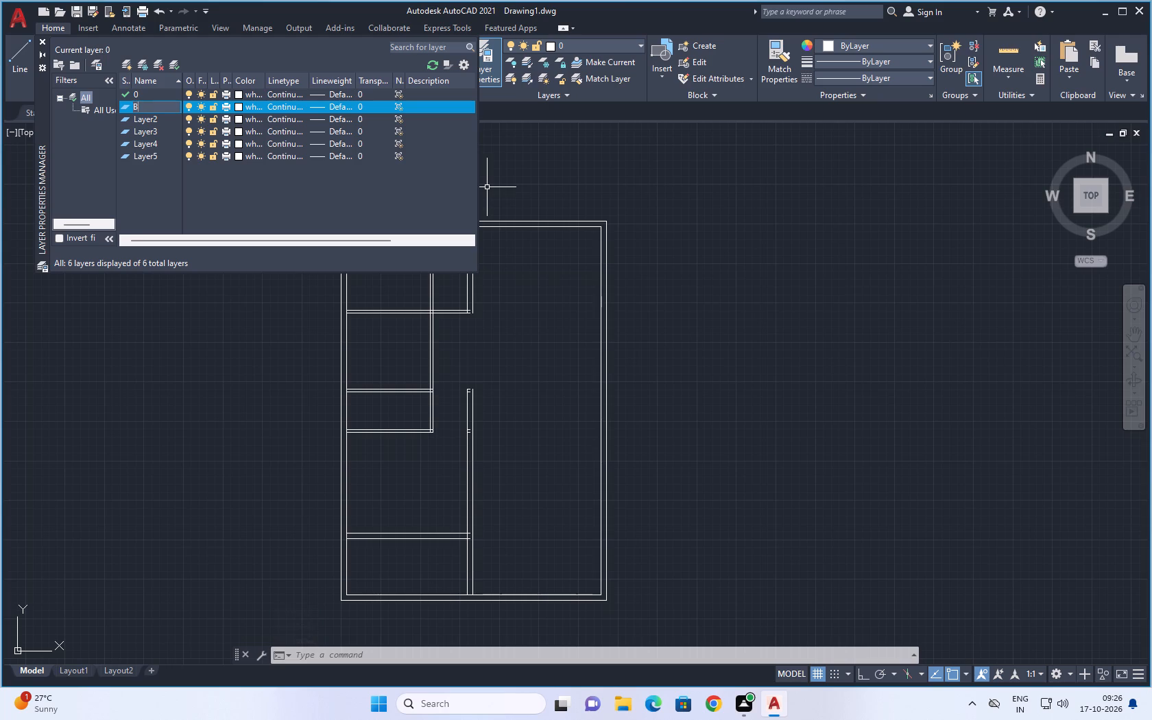
text(OUNDARY)
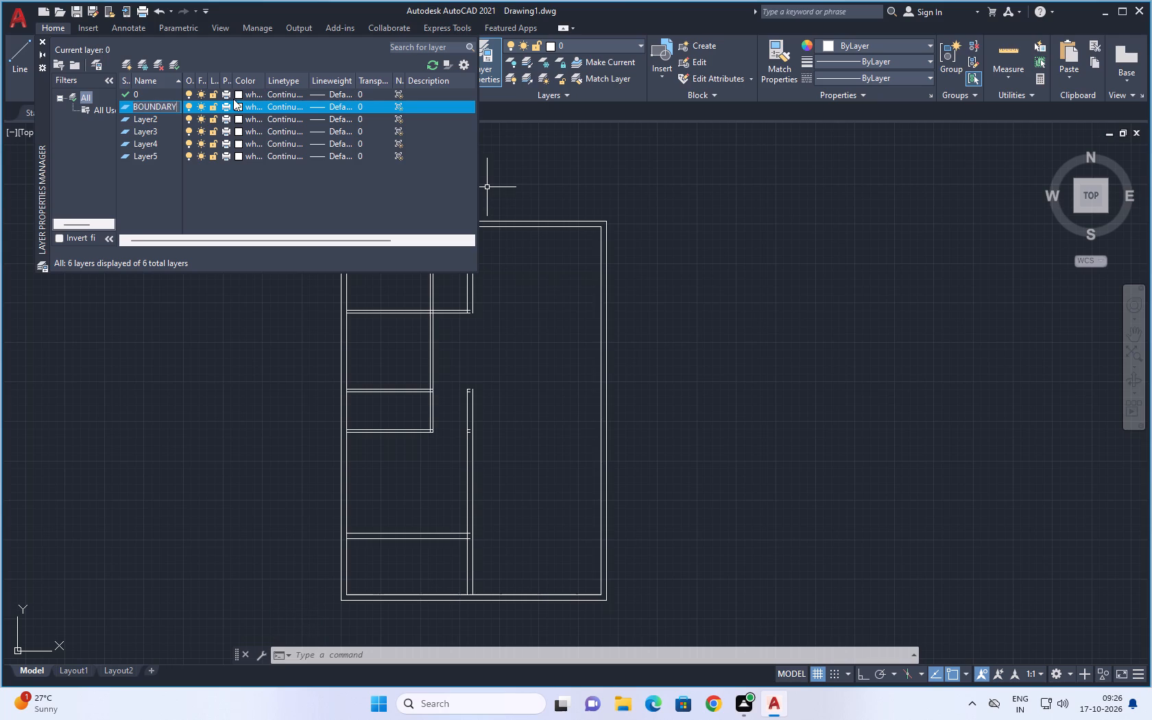
click(237, 102)
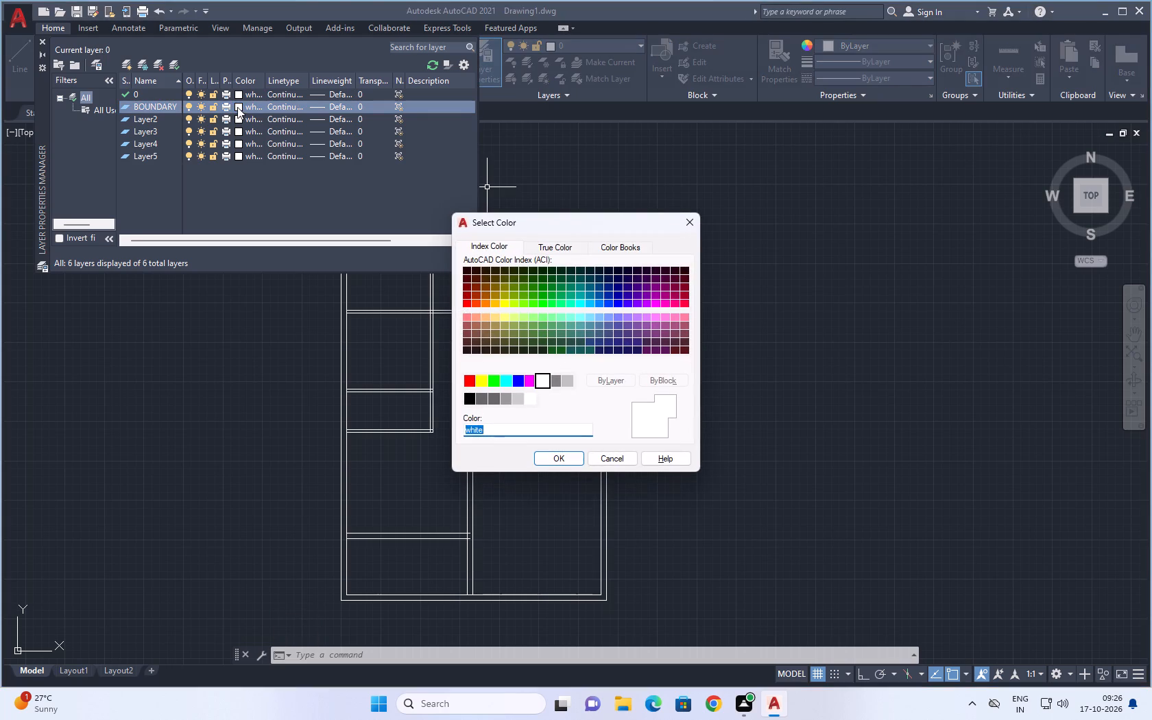
click(496, 302)
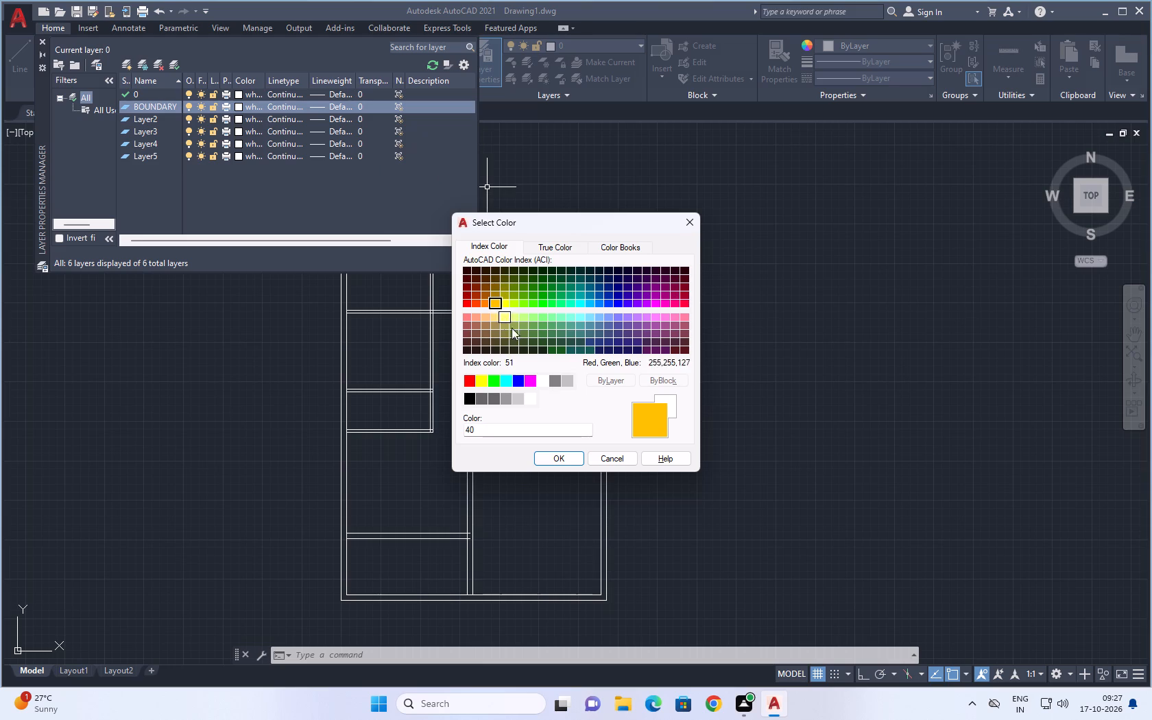
click(559, 458)
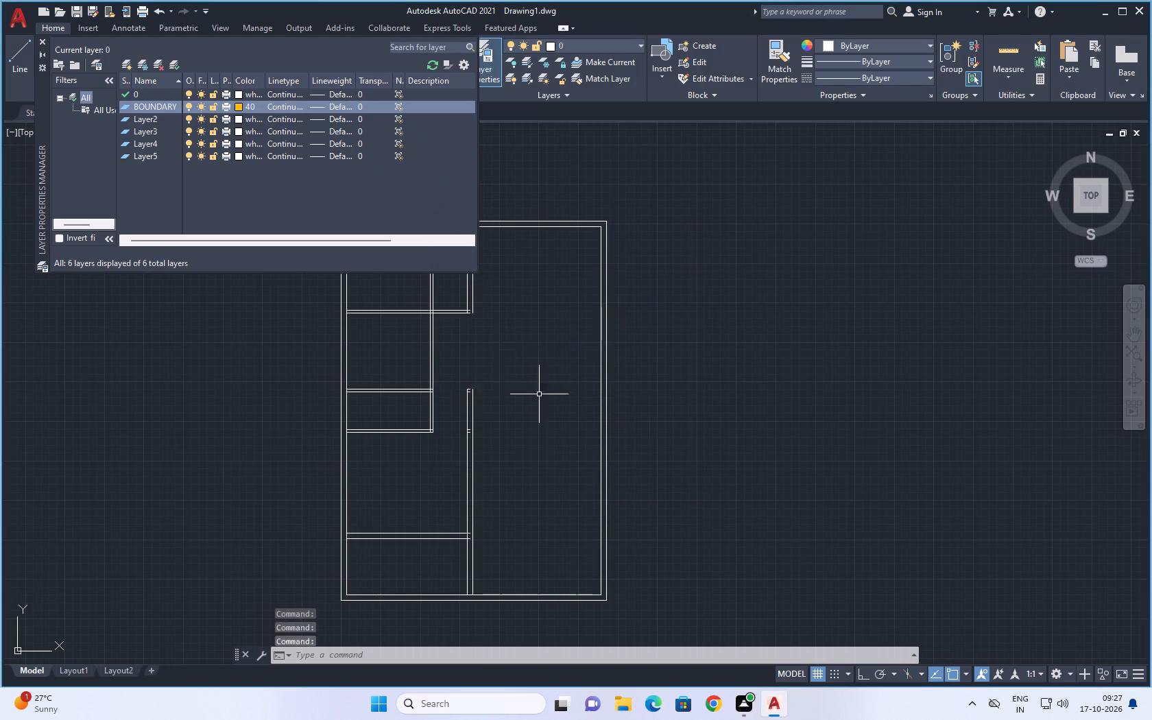
Rename Layer2 as DOORS and set its color to index 50.
click(168, 117)
click(167, 117)
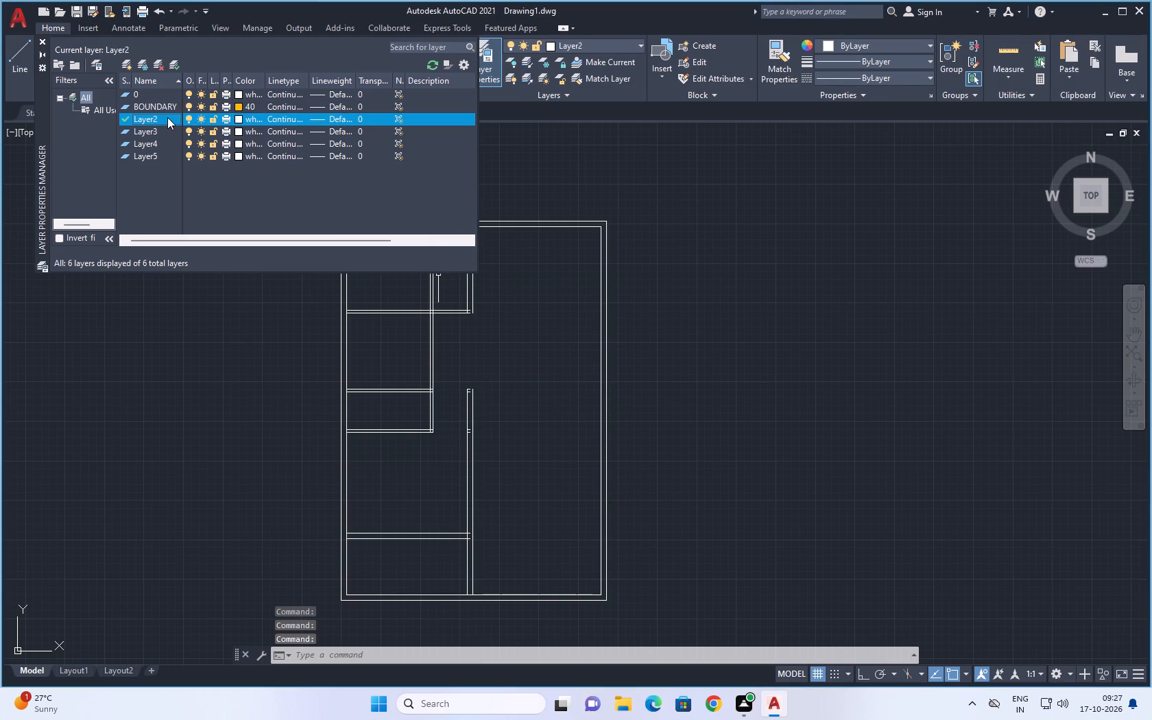
click(172, 120)
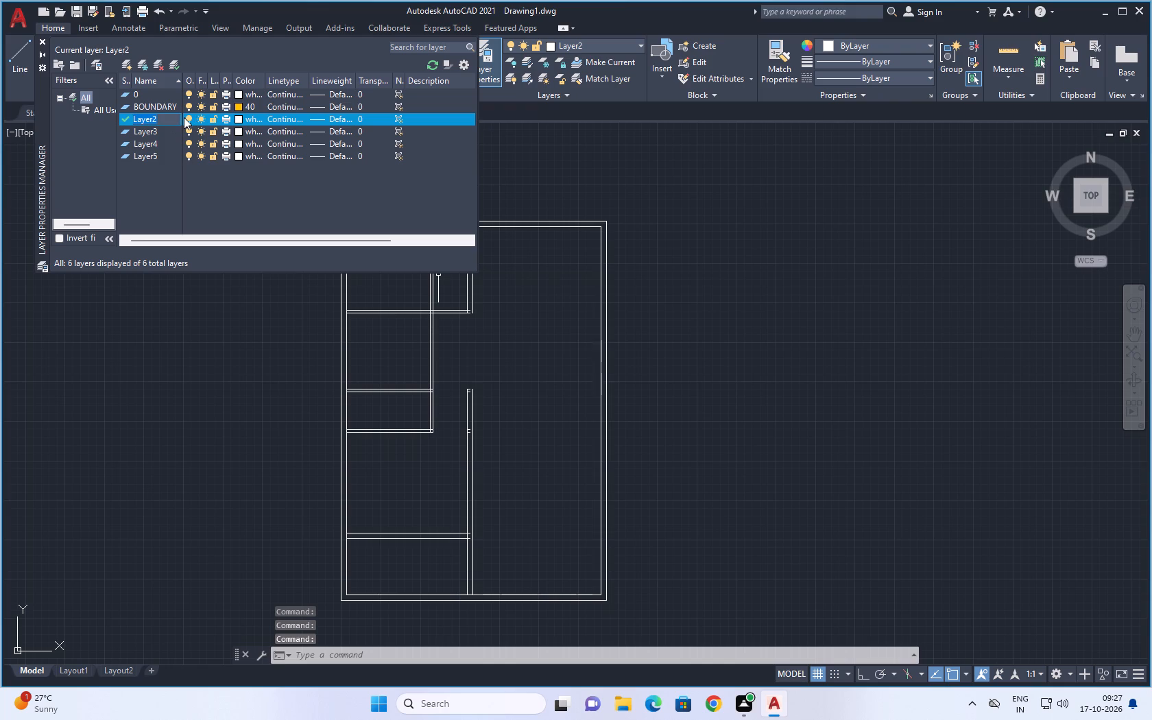
key(BackSpace)
text(DOORS)
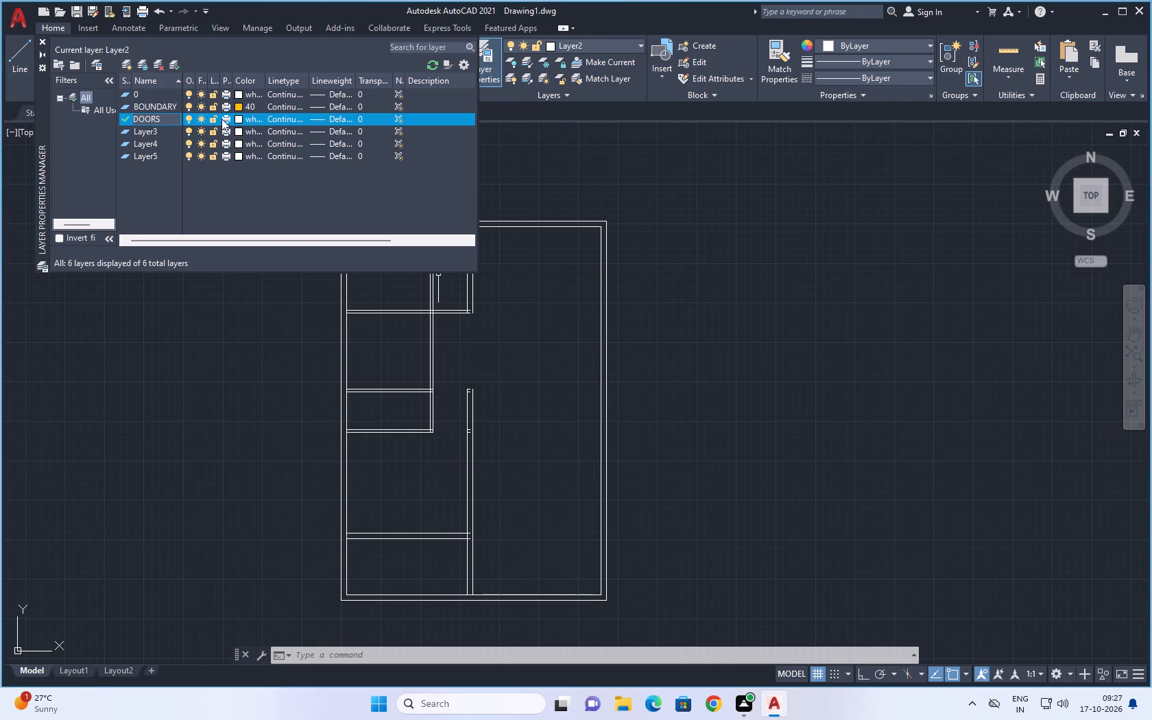
click(239, 119)
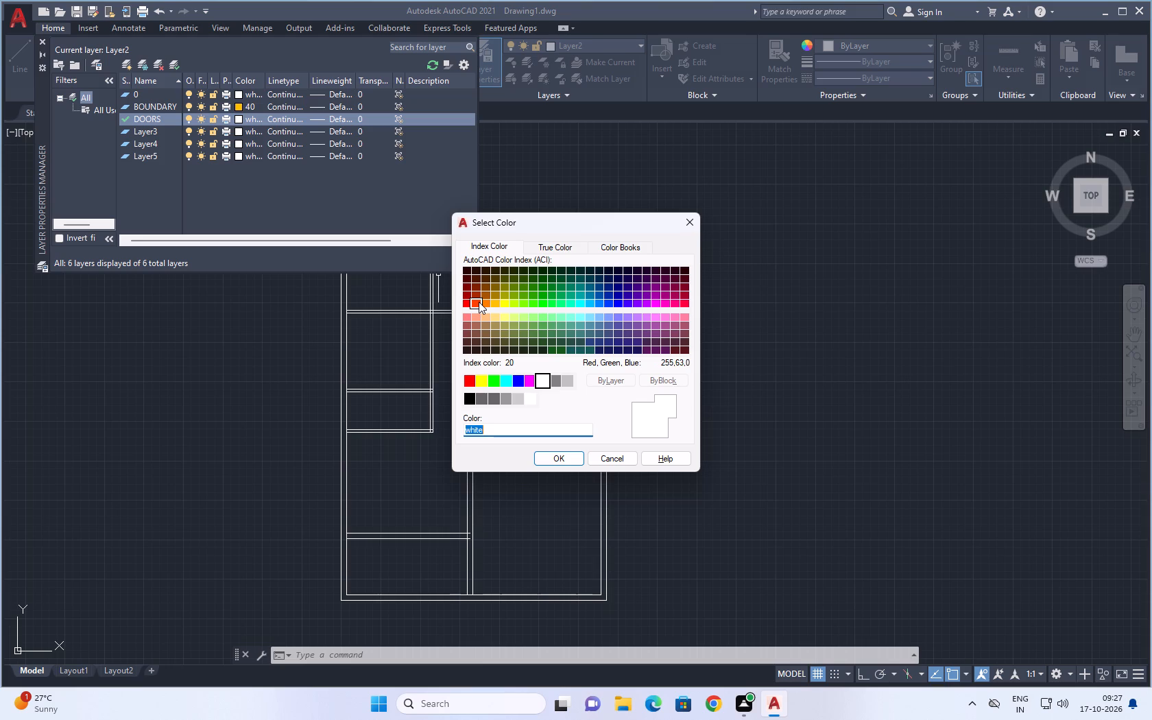
click(503, 305)
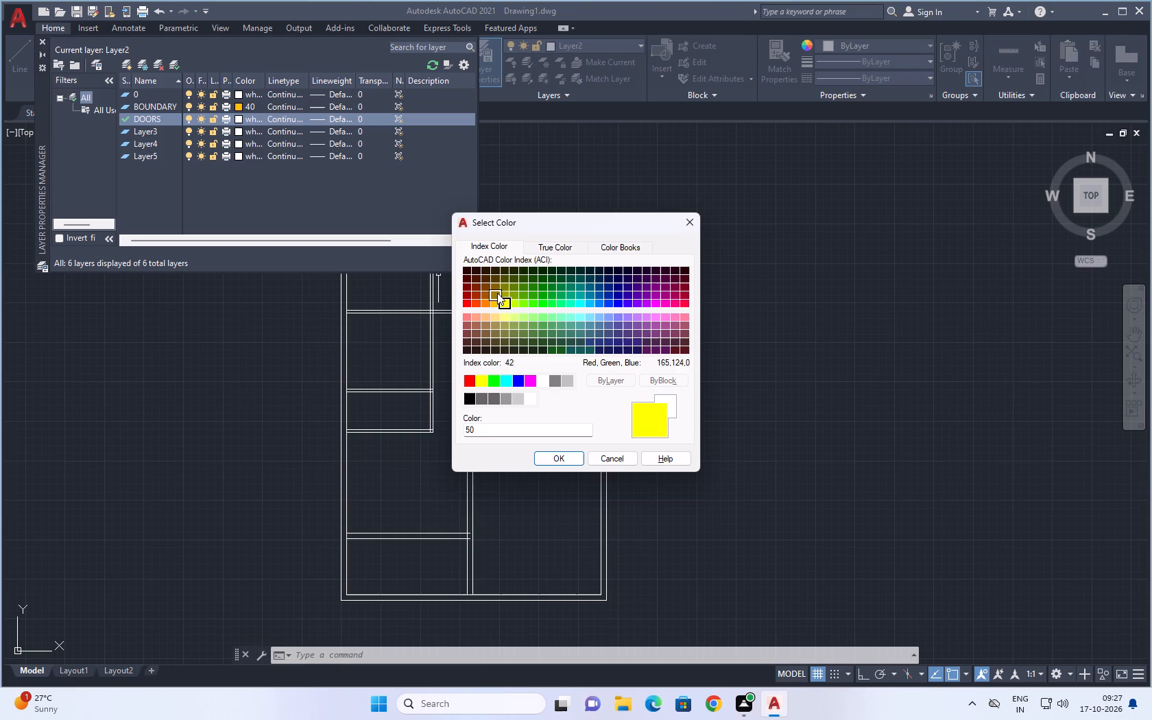
click(576, 457)
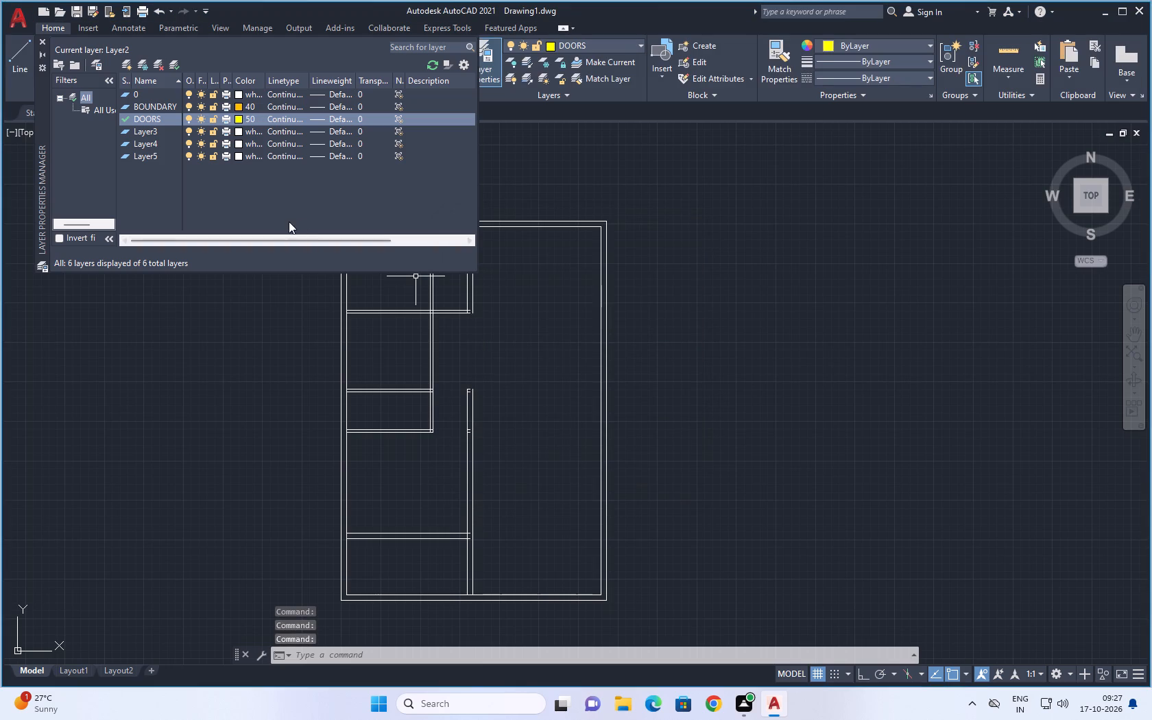
Rename Layer3 as WINDOWS and set its color to index 220.
click(173, 132)
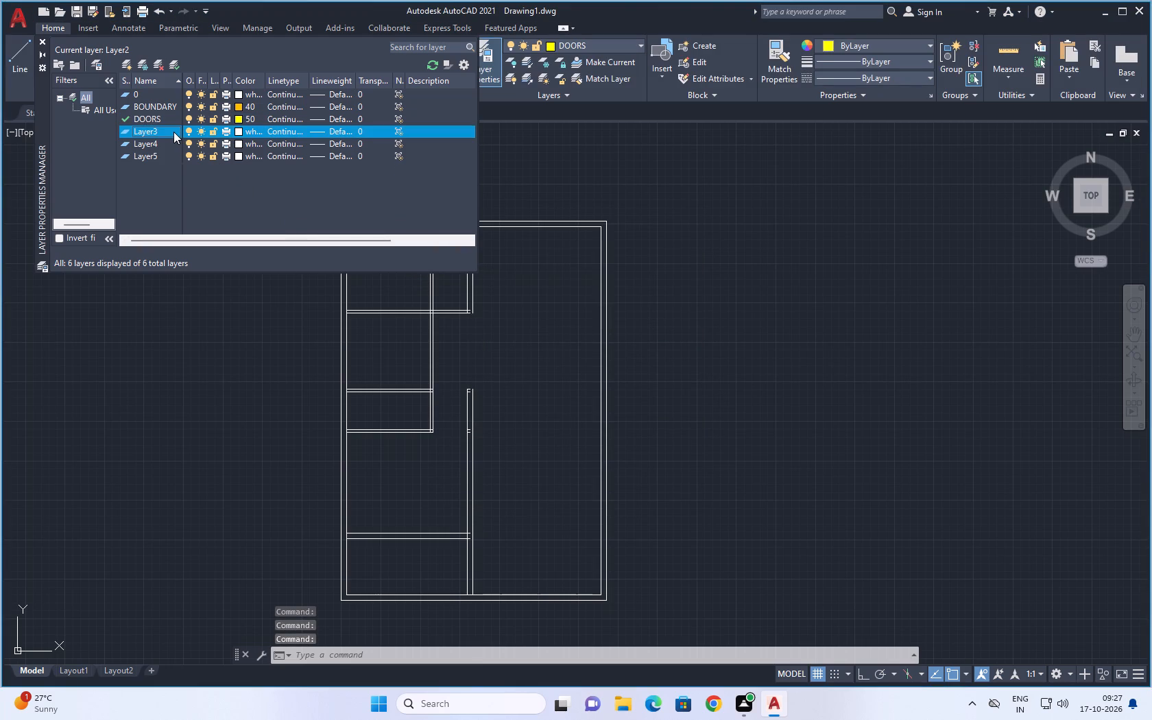
click(173, 132)
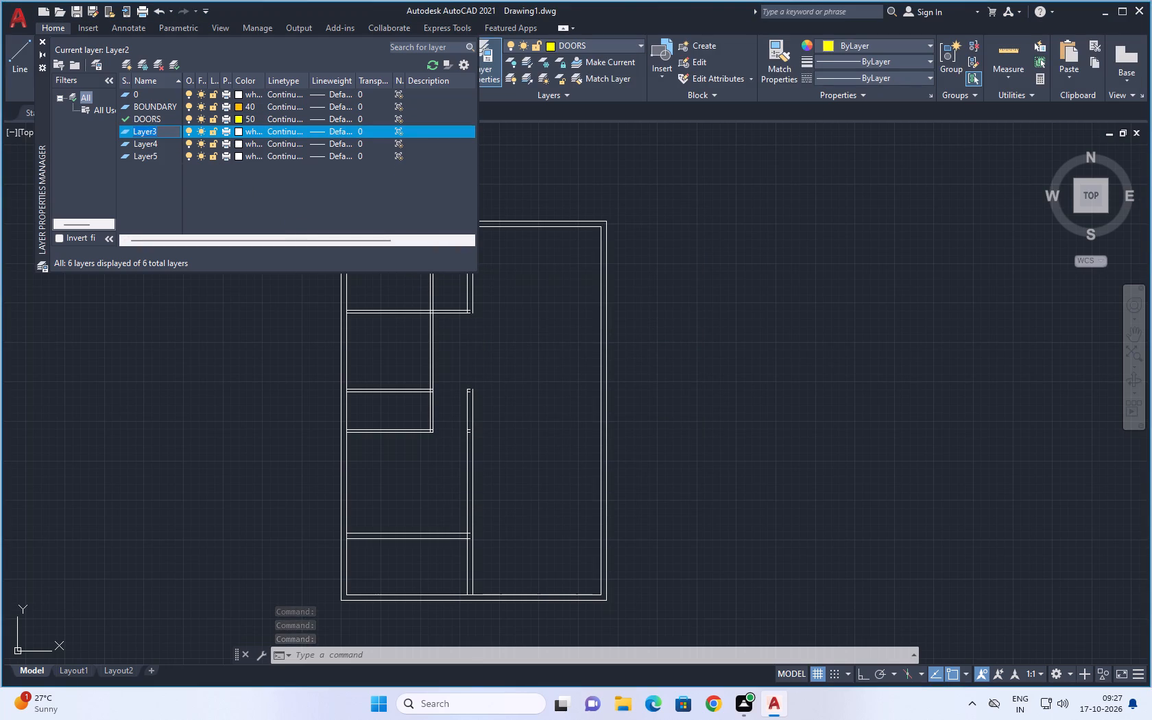
key(BackSpace)
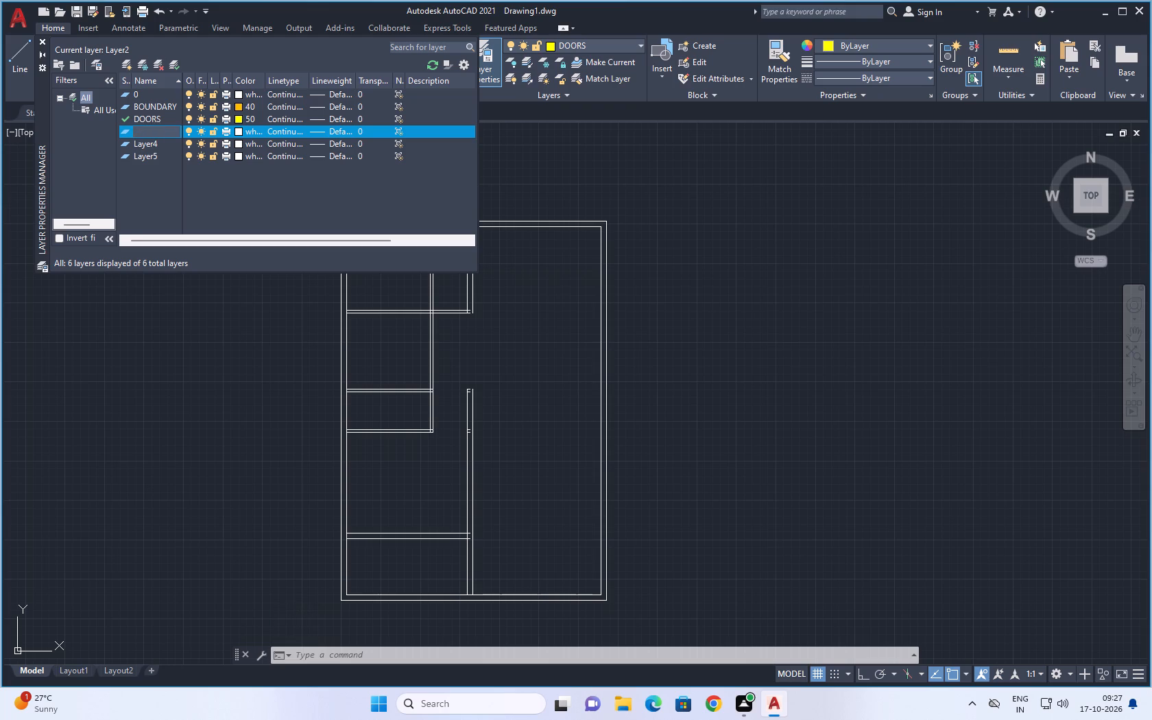
text(WINDO)
text(WS)
click(237, 130)
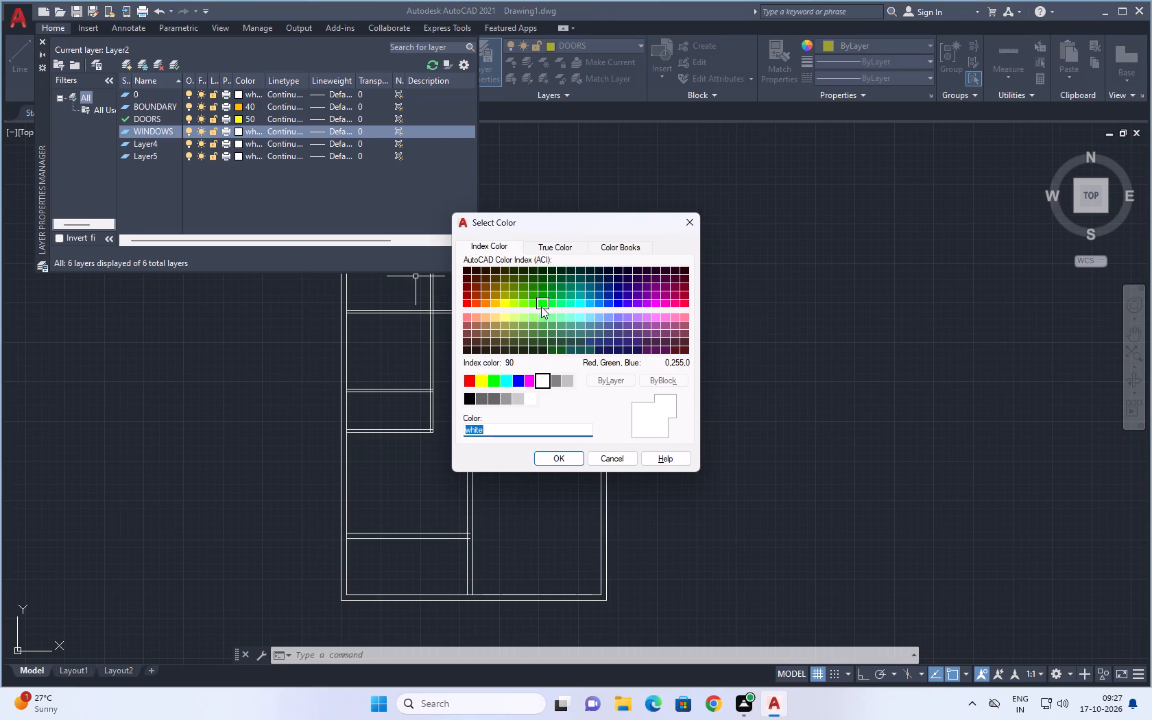
click(664, 306)
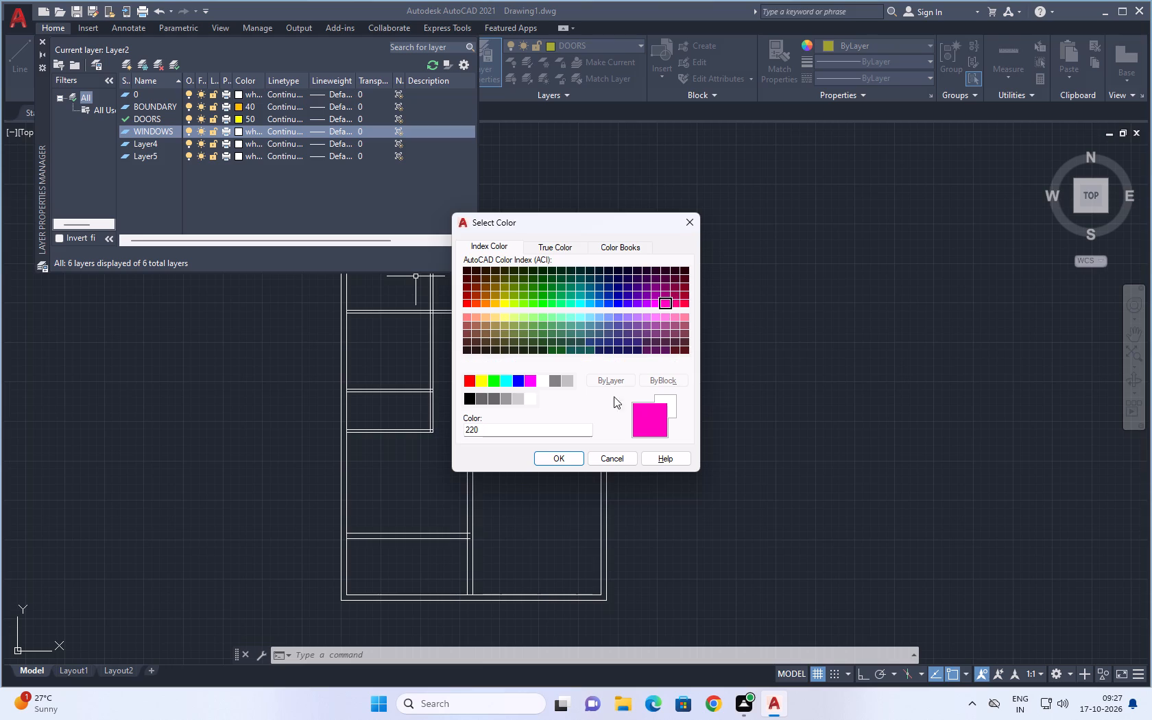
click(565, 458)
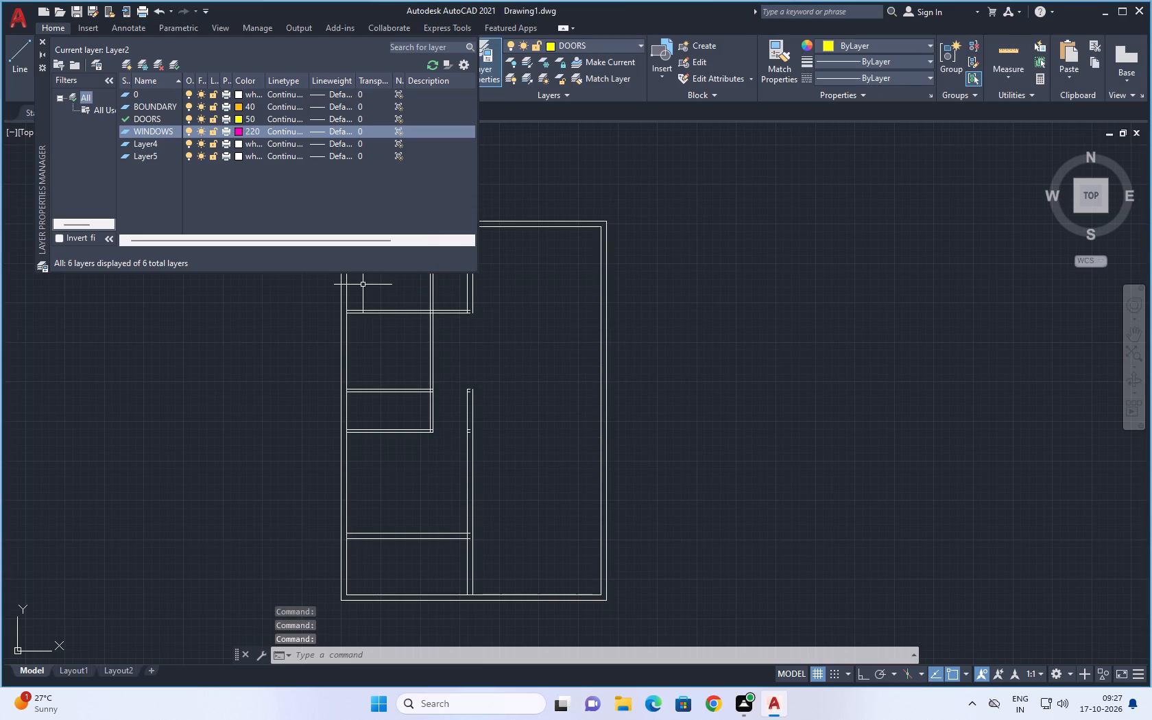
Rename Layer4 as STAIRCASE and set its color to index 90.
click(158, 141)
click(163, 142)
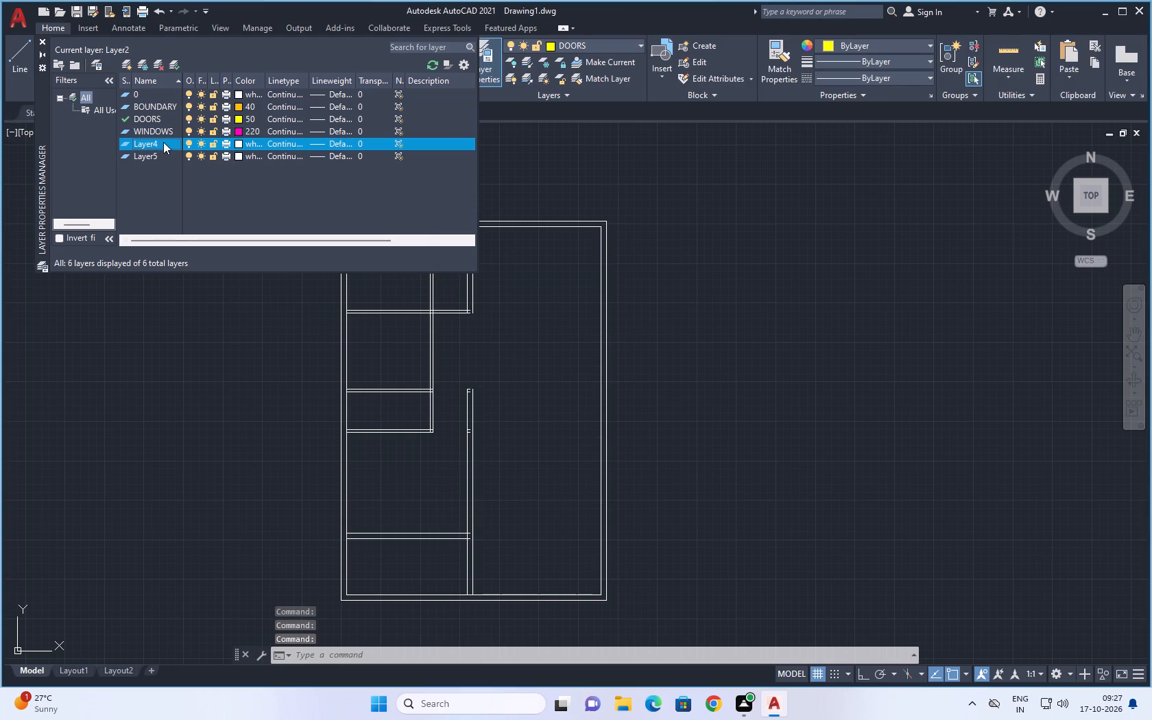
key(BackSpace)
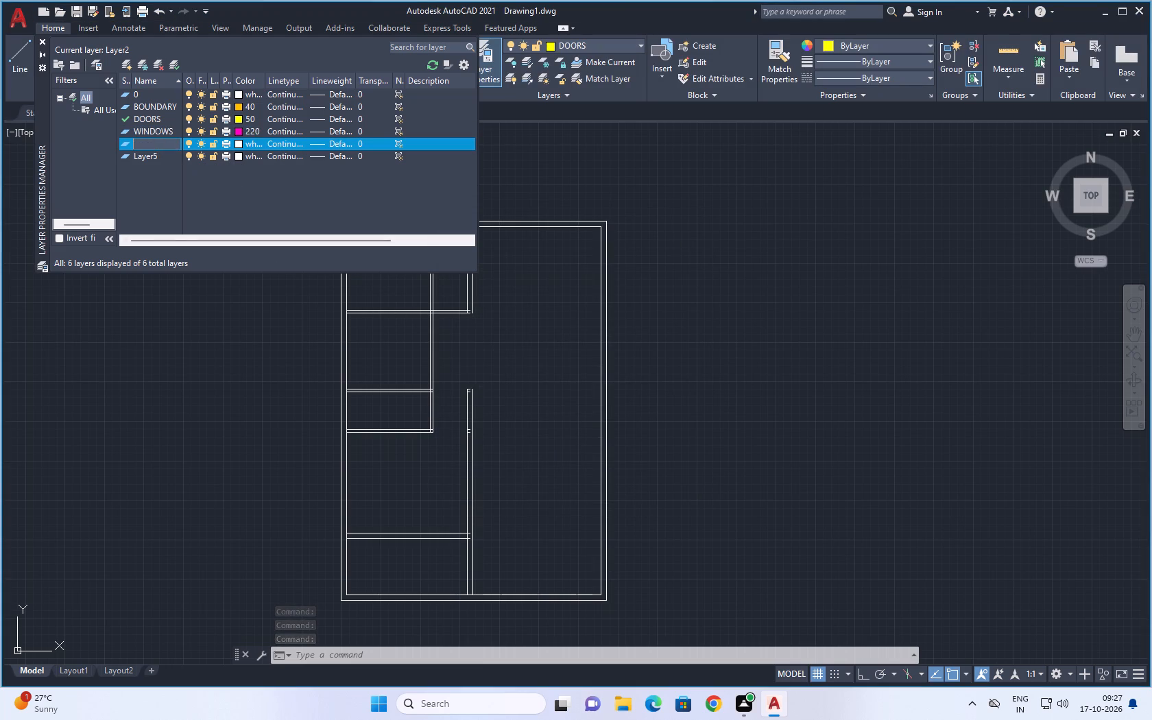
text(STAIRCASE)
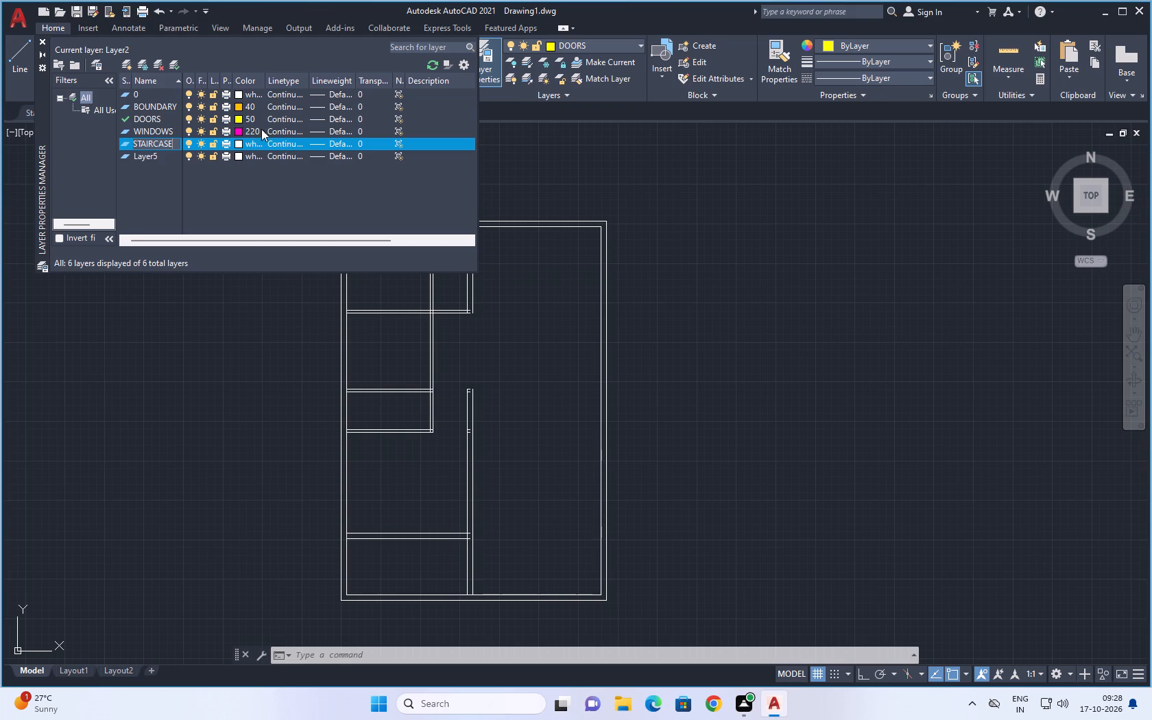
click(237, 144)
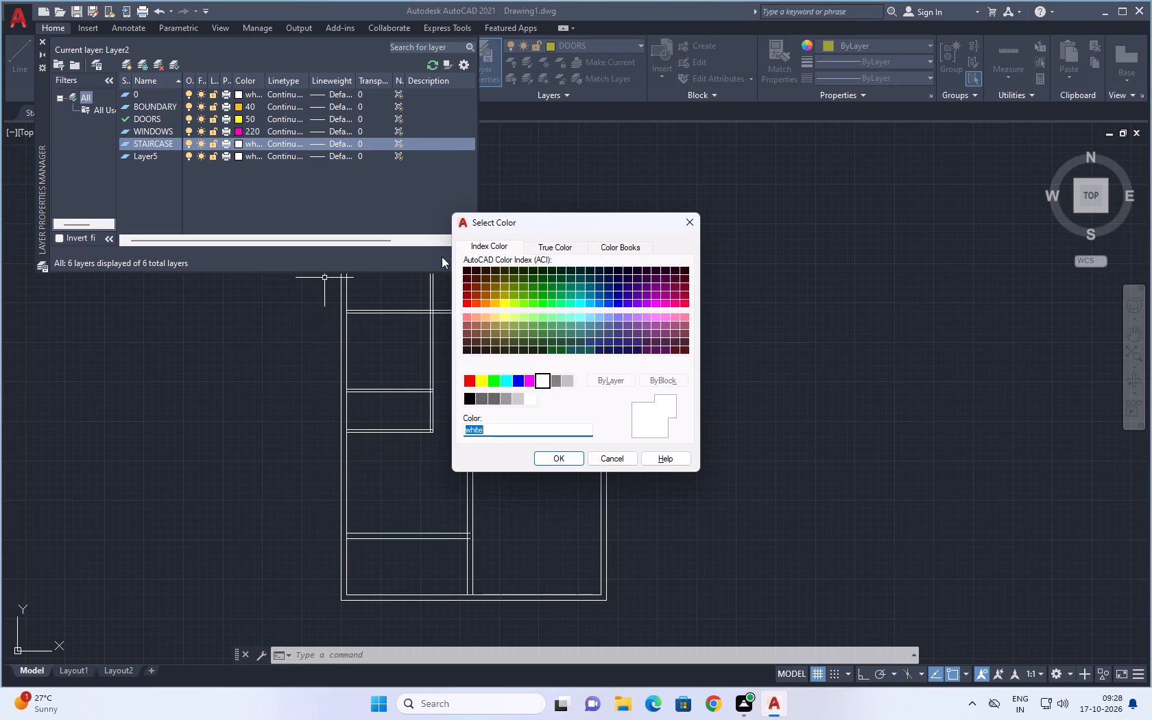
click(542, 302)
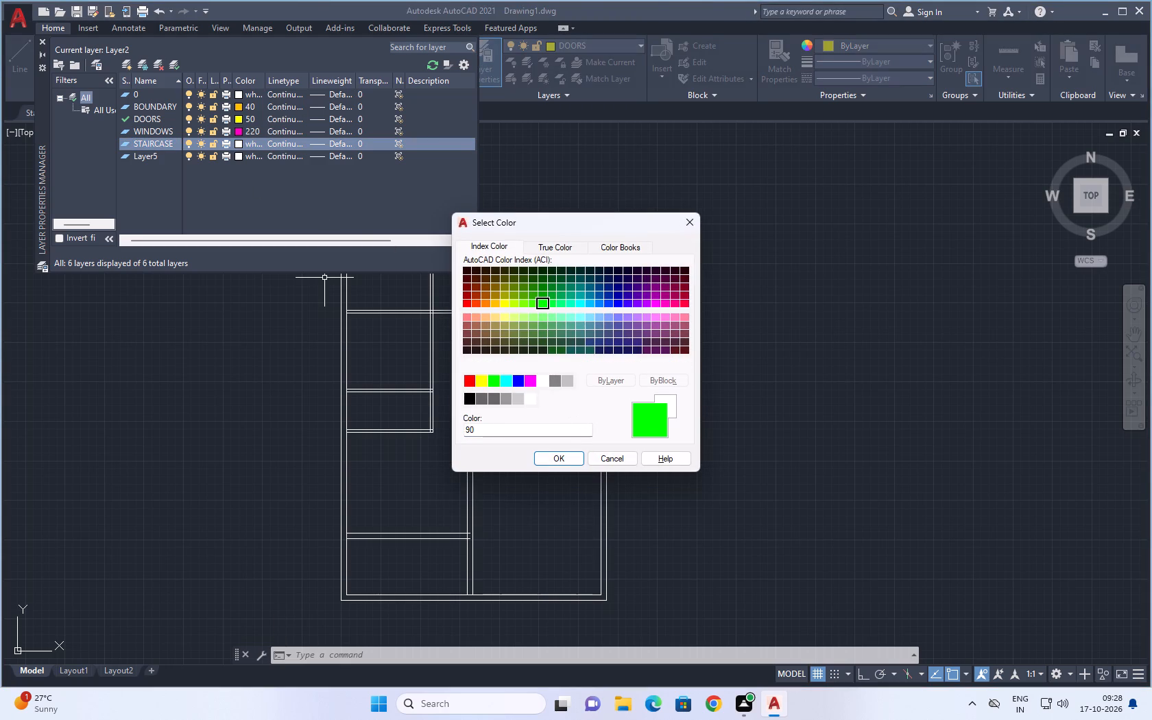
click(563, 457)
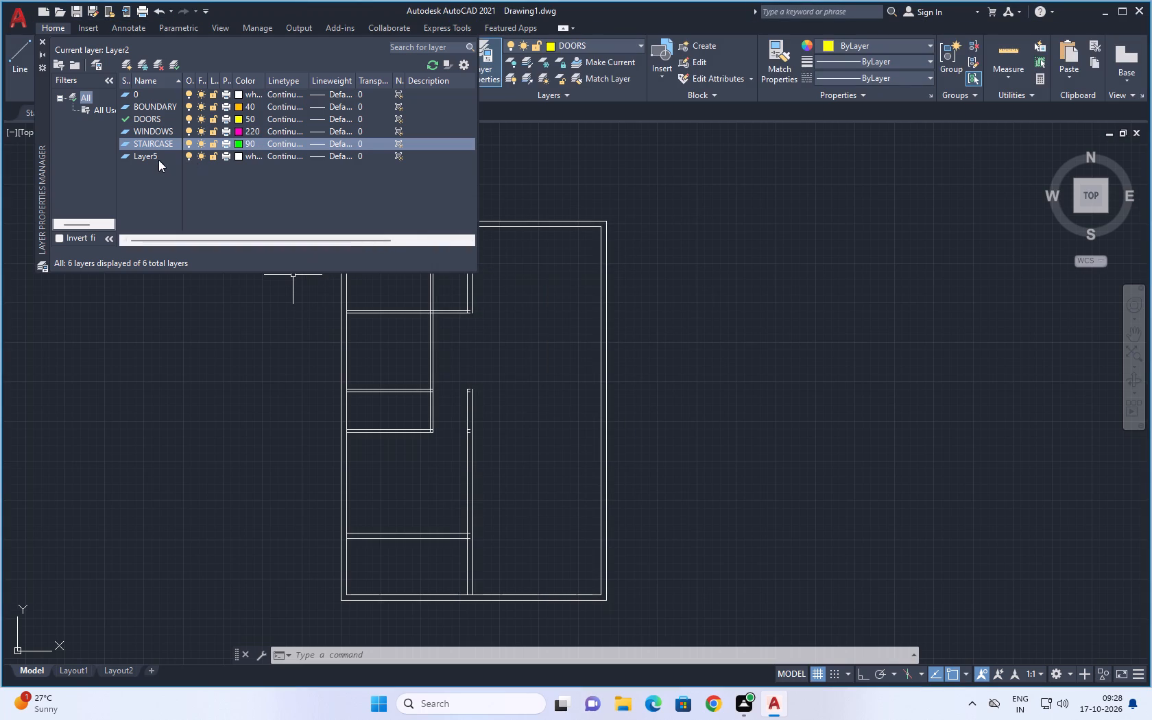
Rename Layer5 as TEXT and set its color to index 10.
click(160, 160)
click(160, 160)
click(168, 156)
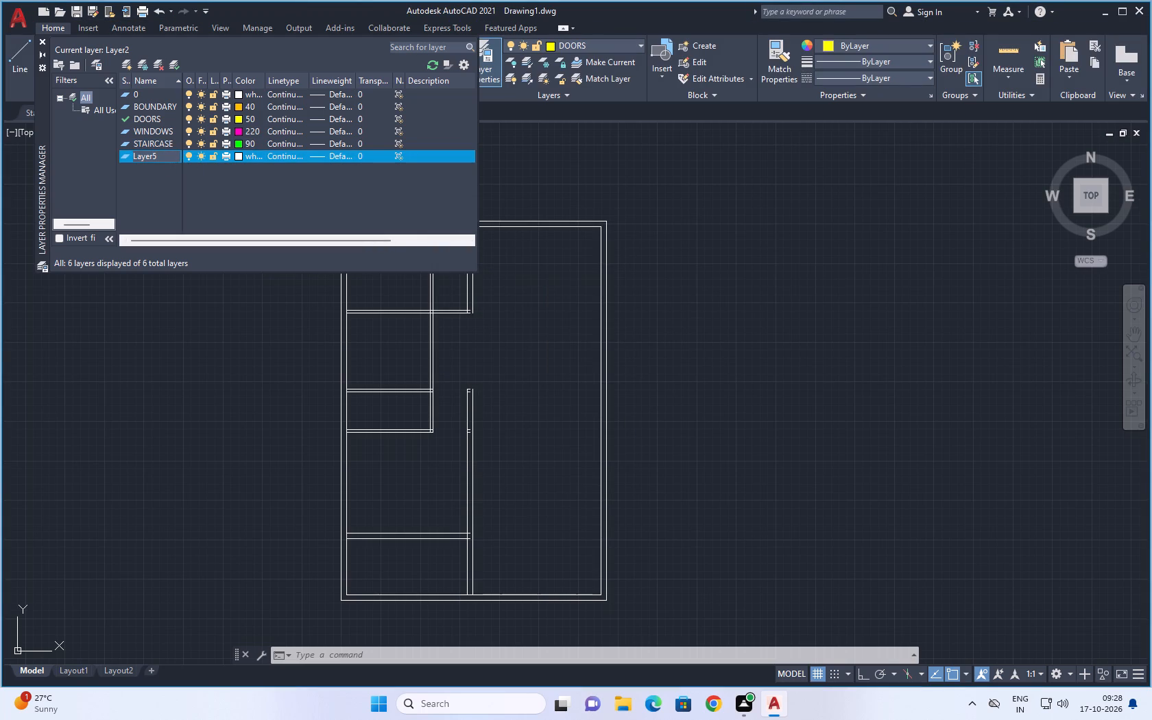
key(BackSpace)
key(BackSpace)
key(BackSpace)
key(BackSpace)
key(BackSpace)
key(BackSpace)
key(BackSpace)
key(BackSpace)
key(BackSpace)
key(BackSpace)
key(BackSpace)
key(BackSpace)
key(BackSpace)
key(BackSpace)
text(TEXT)
click(239, 156)
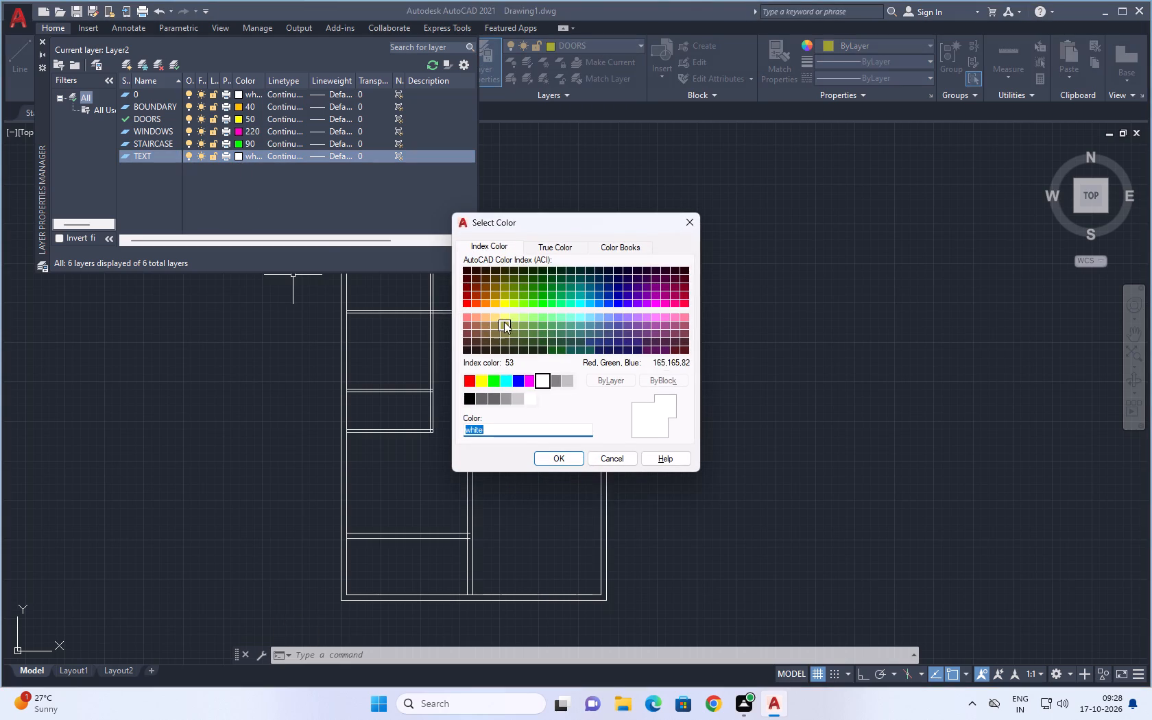
click(478, 303)
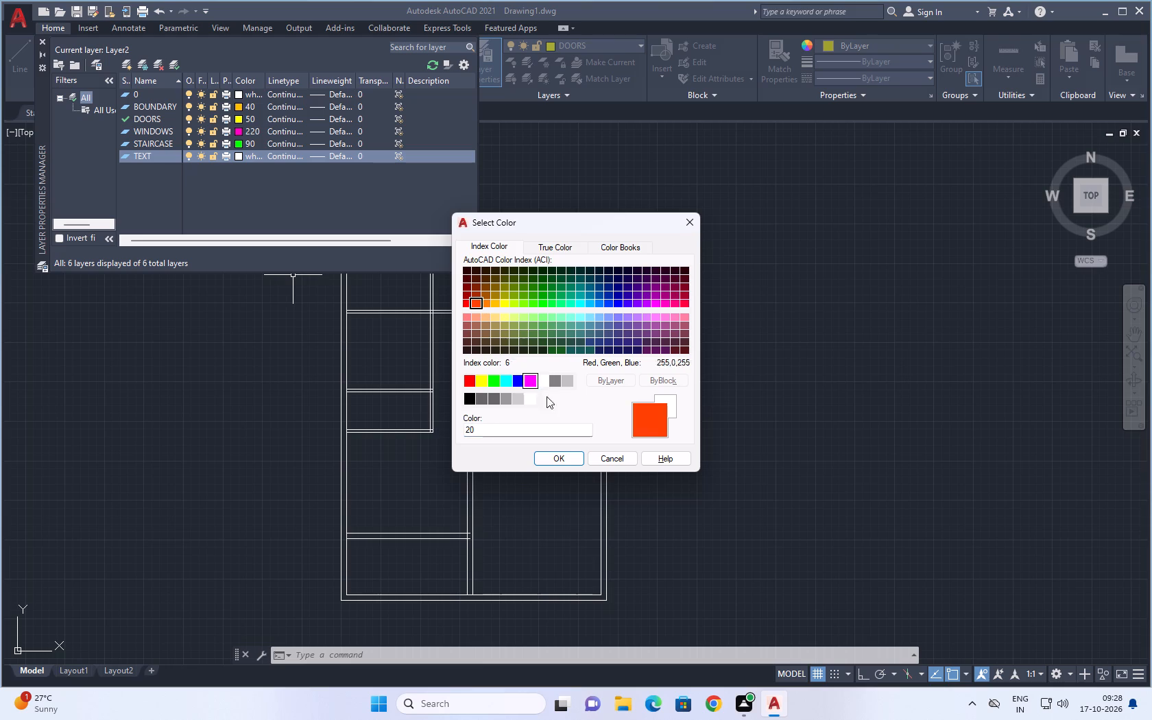
click(467, 302)
click(575, 455)
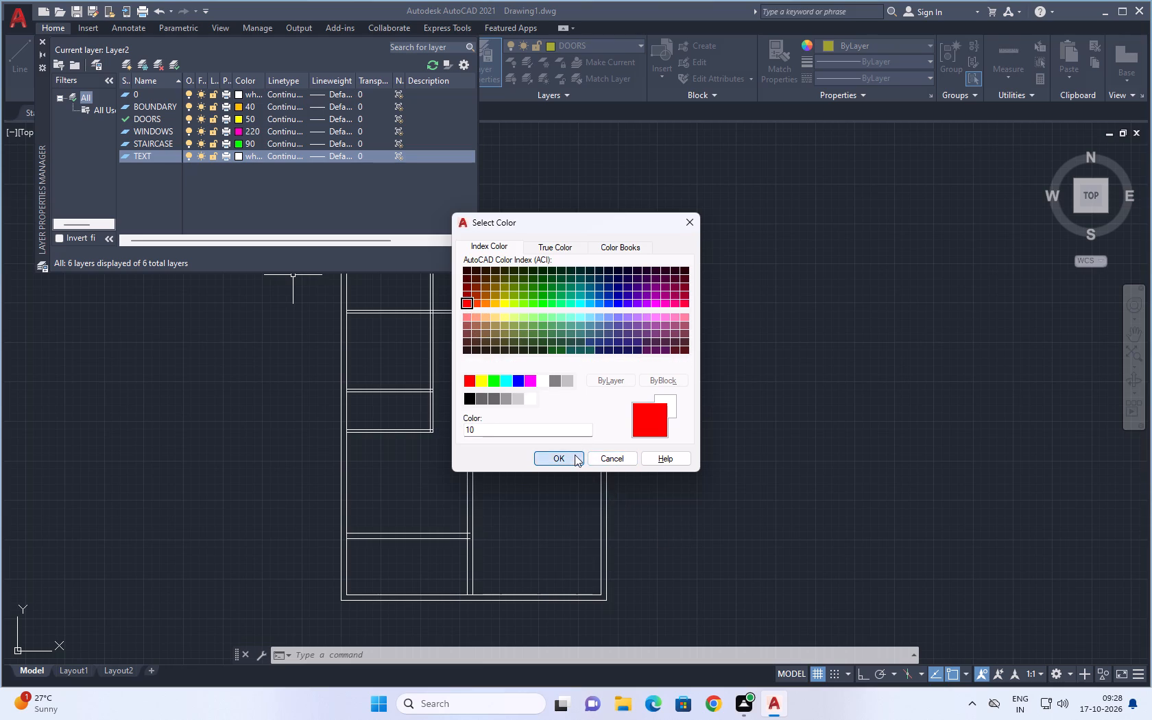
Create a layer named EQUIPMENTS, set its color to index 61, and close the layer manager.
click(129, 60)
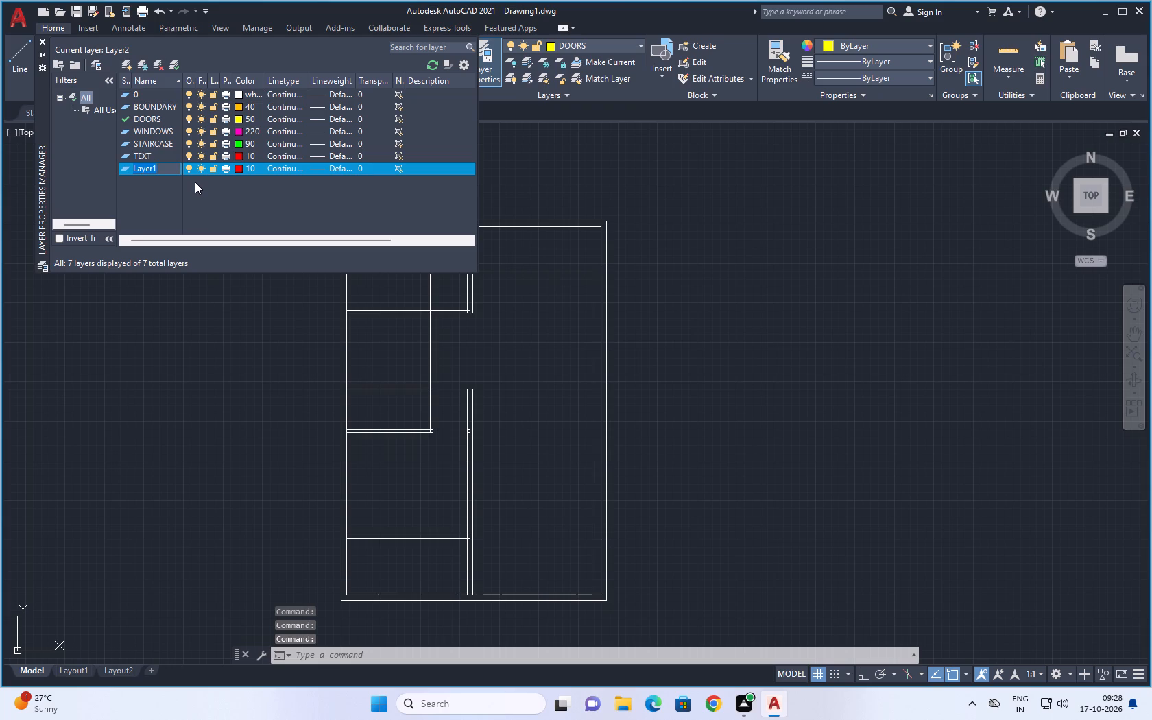
key(BackSpace)
key(e)
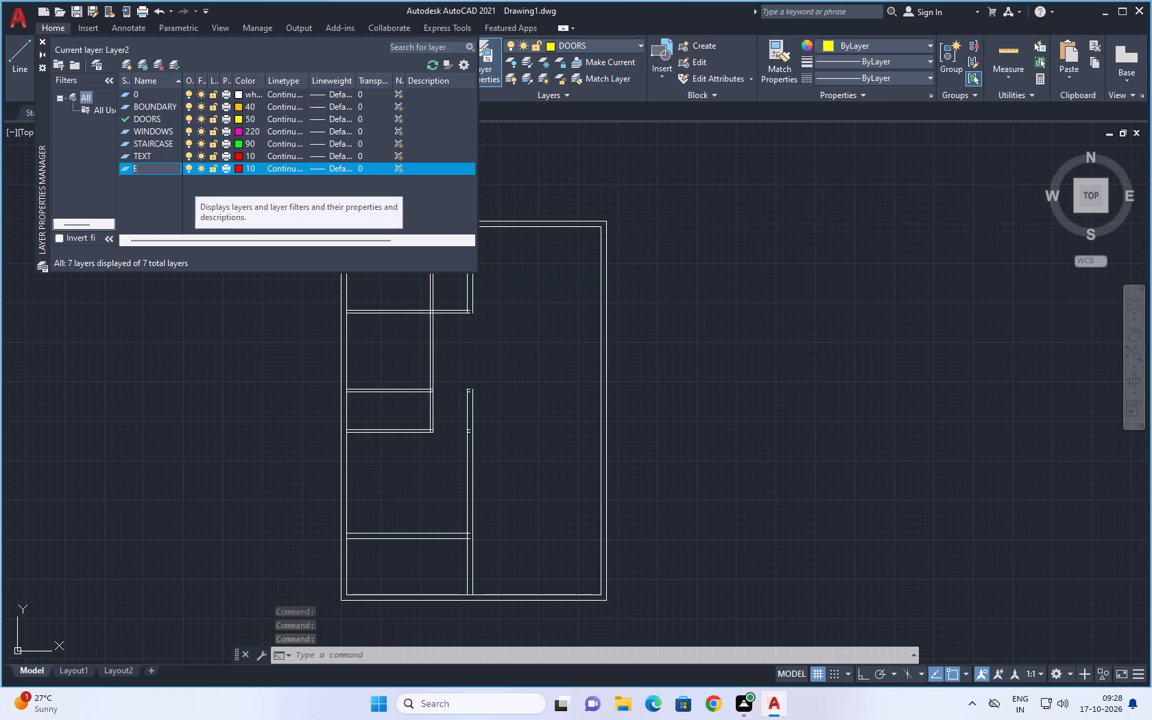
text(QUI)
text(PMENTS)
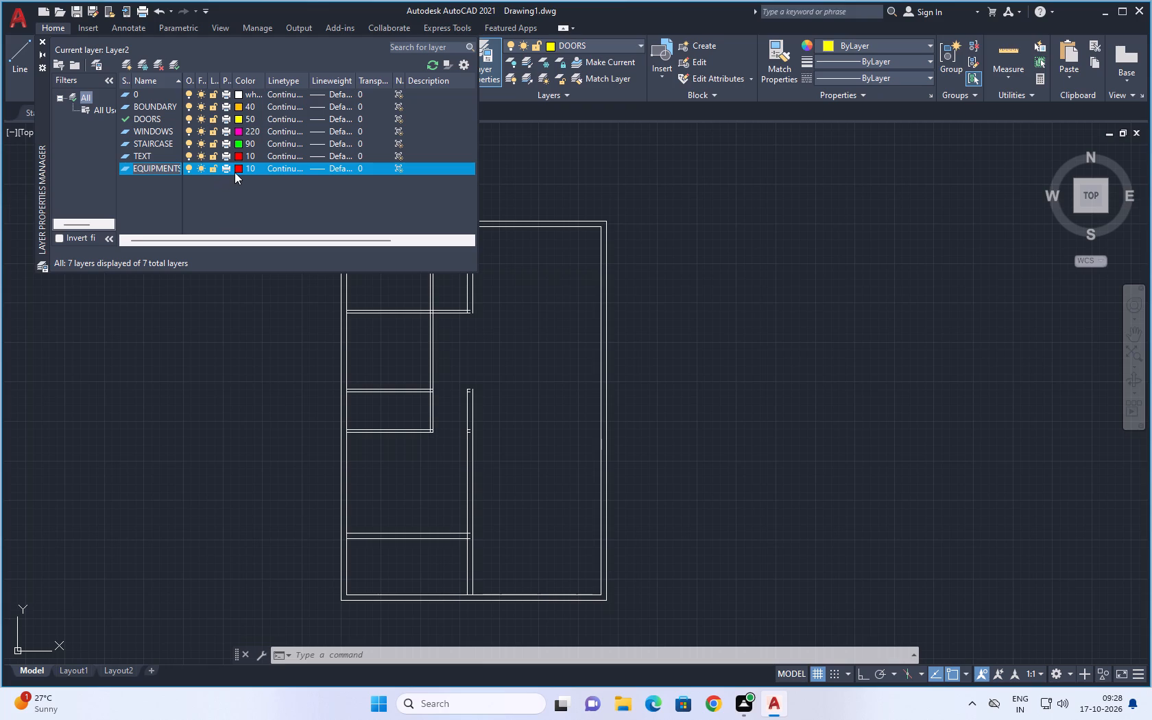
click(239, 169)
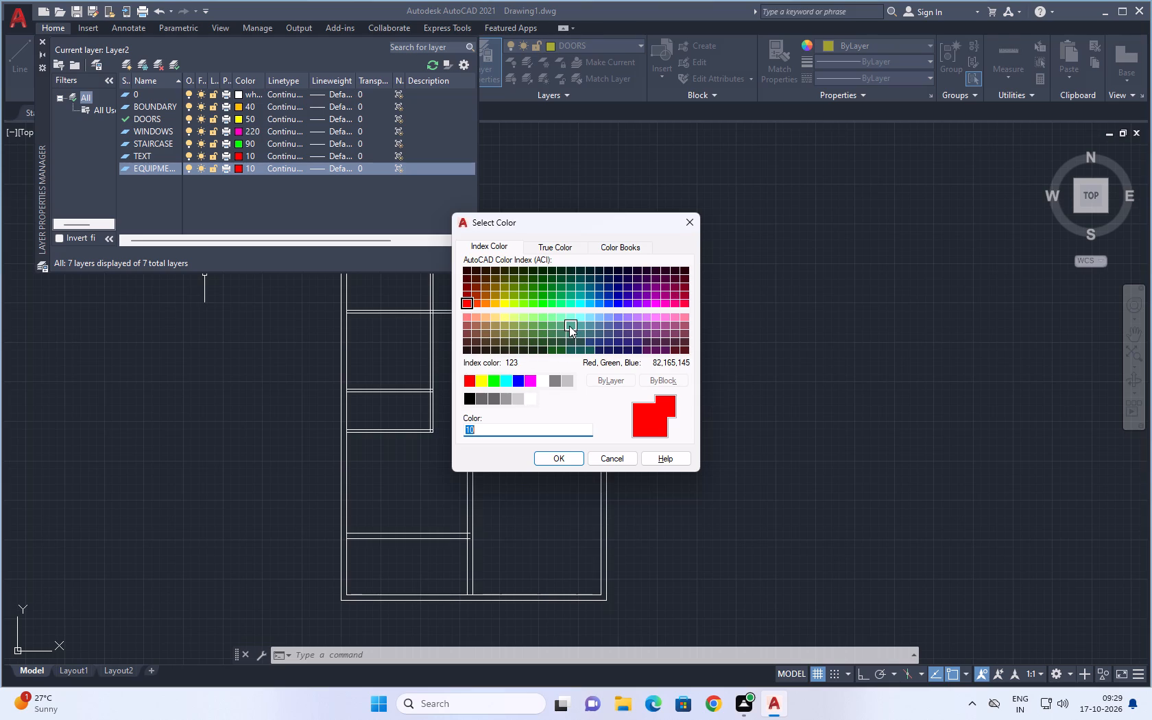
click(509, 316)
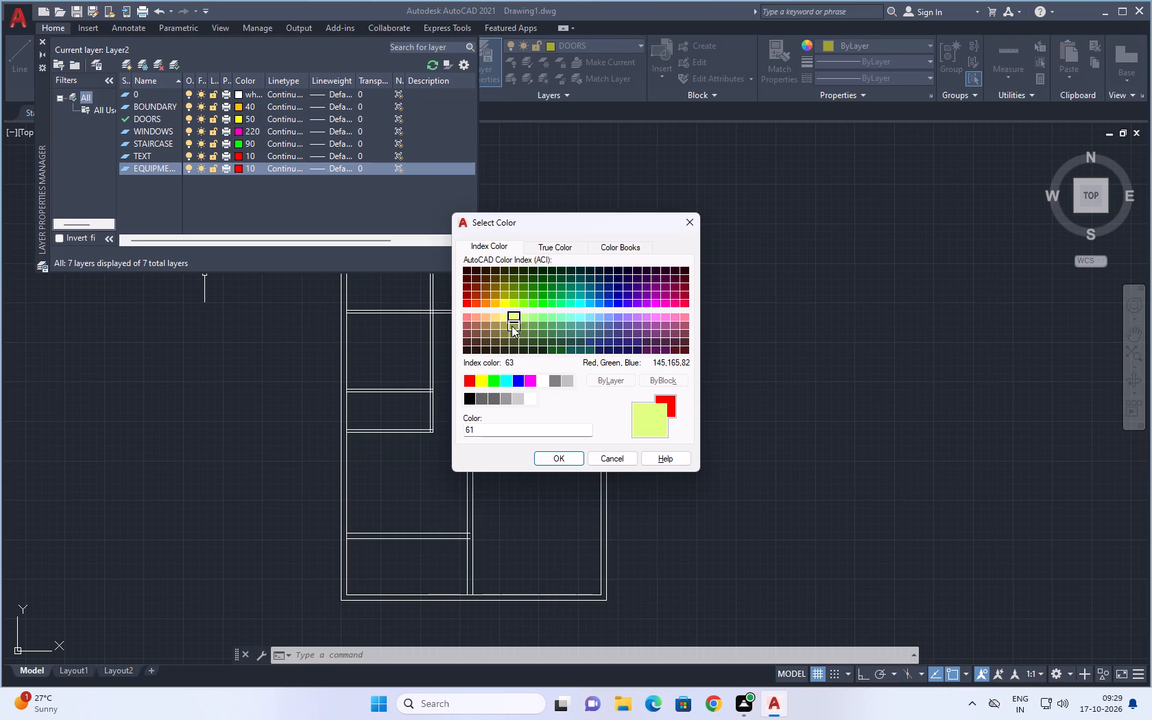
click(566, 455)
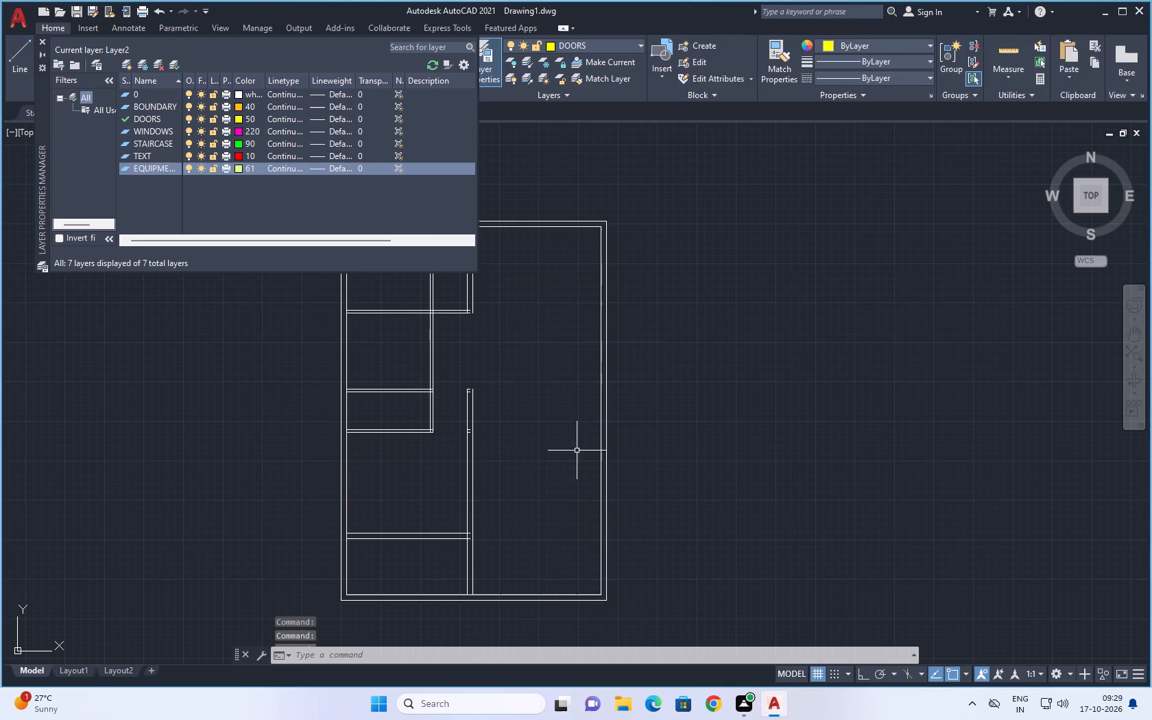
click(45, 40)
Move all wall lines of the floor plan onto the BOUNDARY layer.
scroll(566, 320, down, 1)
middle_drag(766, 381, 743, 341)
key(Escape)
key(Escape)
drag(330, 187, 337, 190)
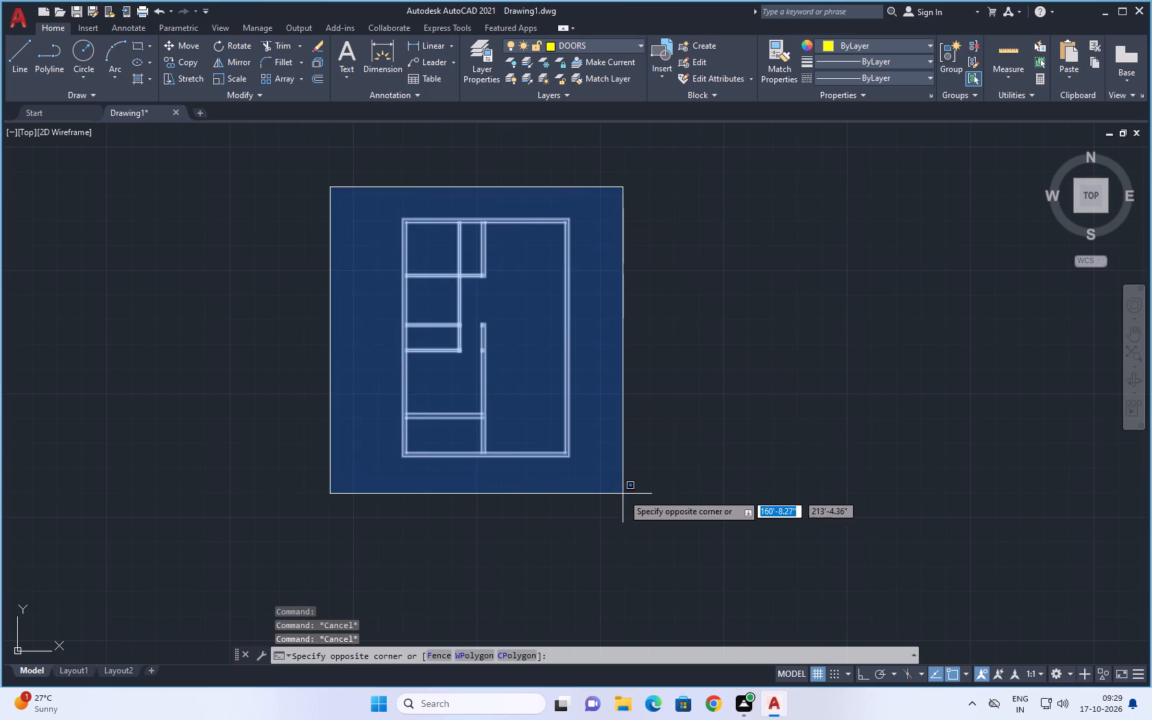
click(633, 499)
click(611, 47)
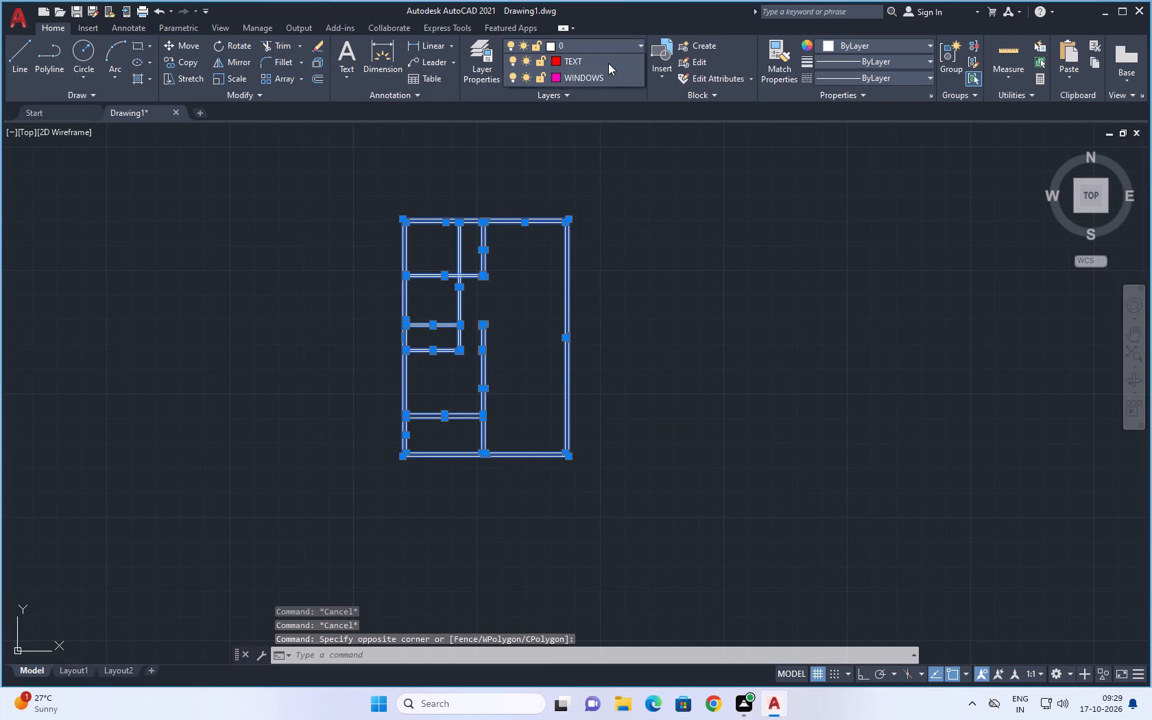
click(583, 77)
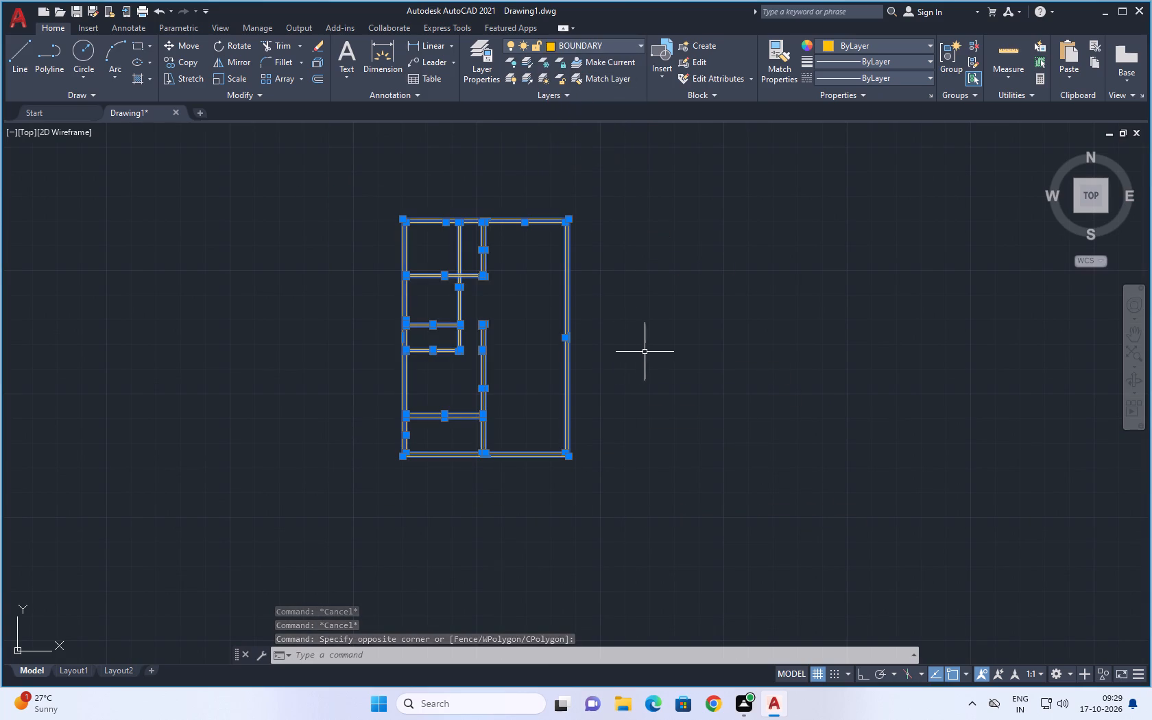
key(Escape)
key(Escape)
Make BOUNDARY the current layer.
middle_drag(649, 355, 717, 389)
scroll(567, 347, up, 3)
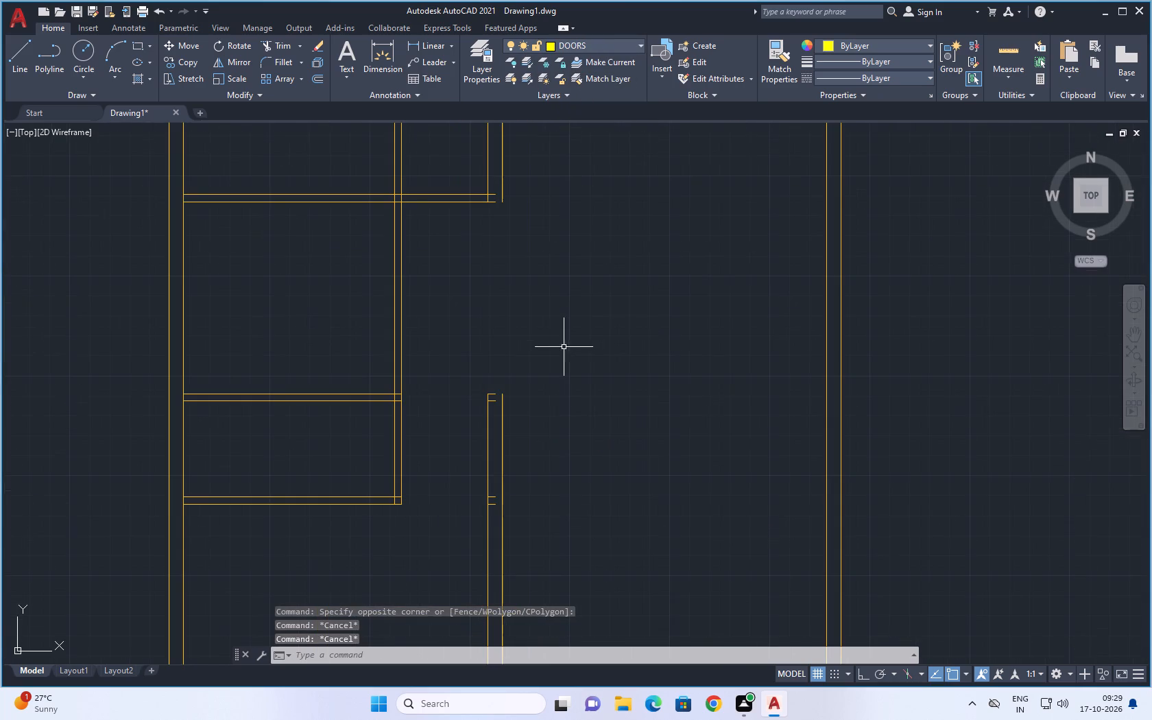
scroll(551, 365, down, 1)
middle_drag(627, 291, 586, 402)
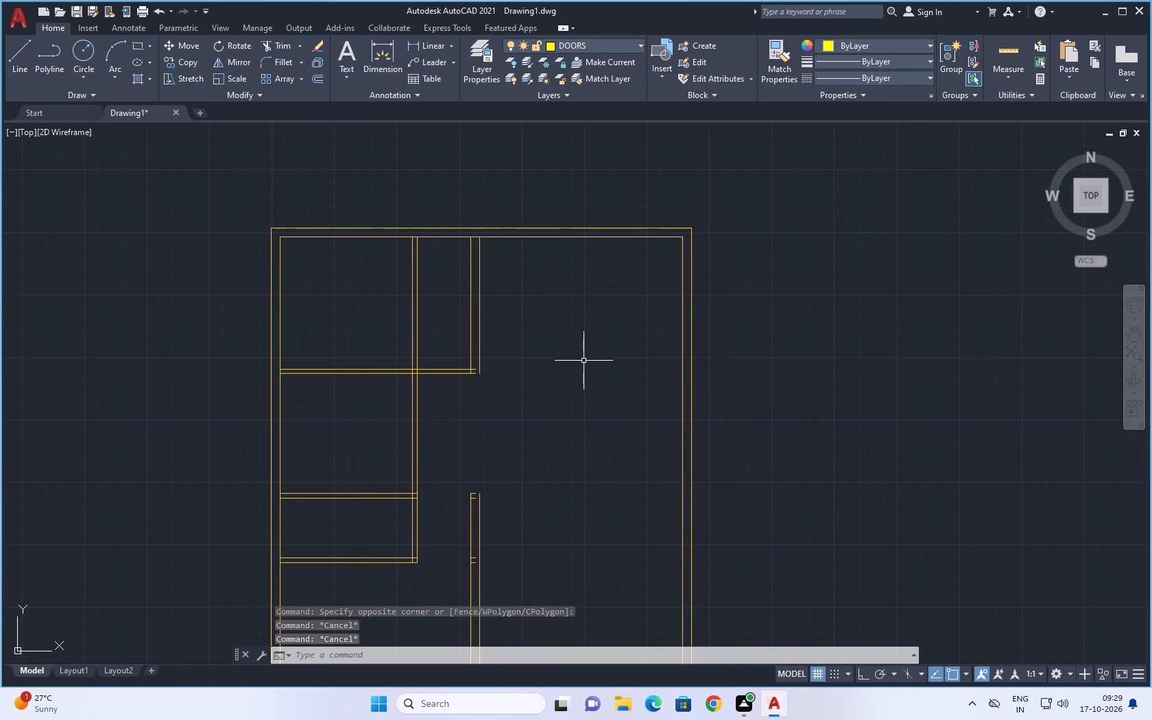
key(o)
key(Return)
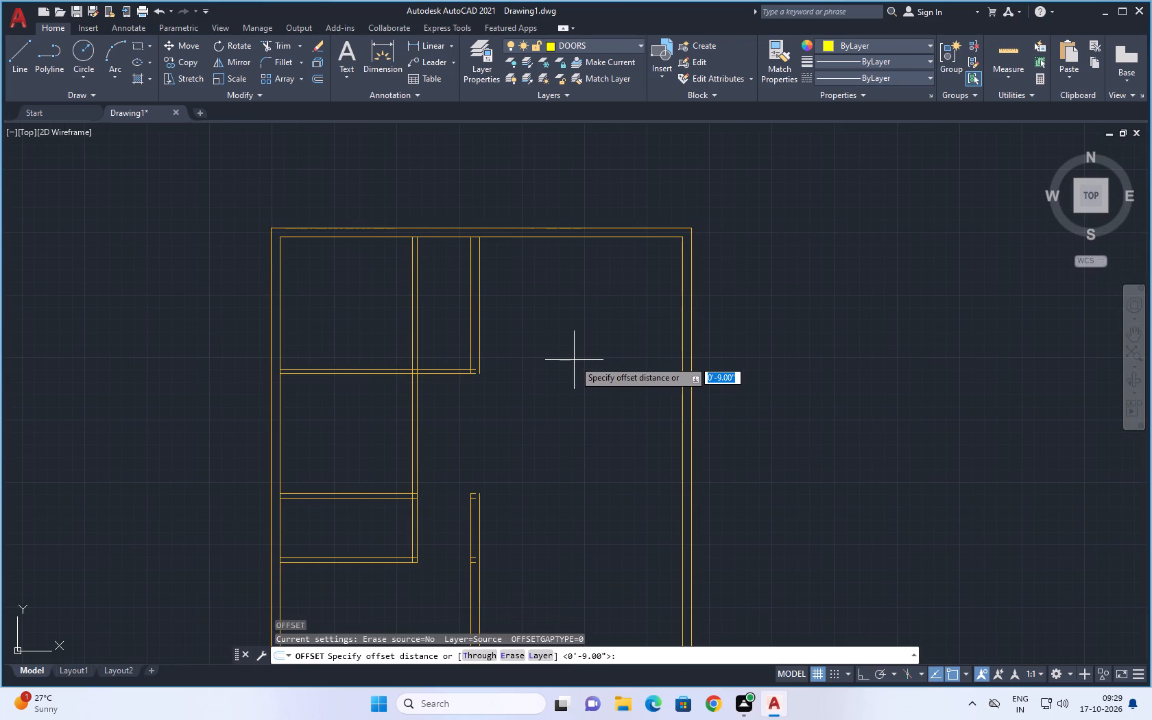
click(620, 43)
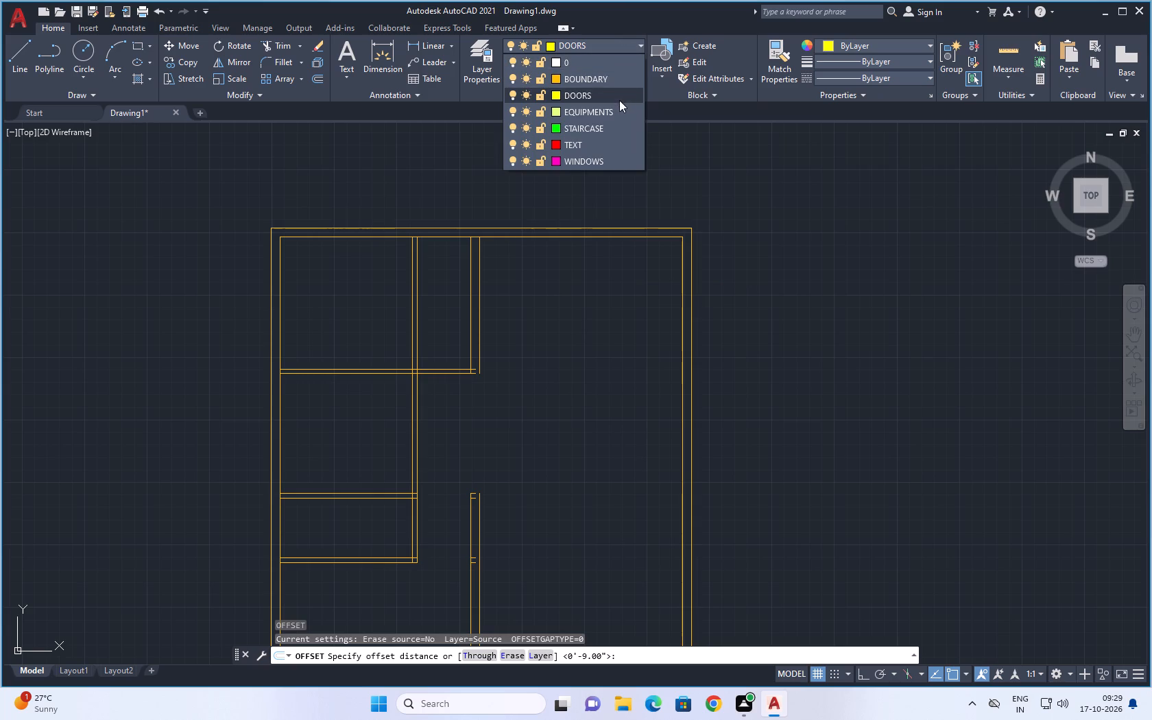
click(613, 82)
scroll(714, 183, down, 2)
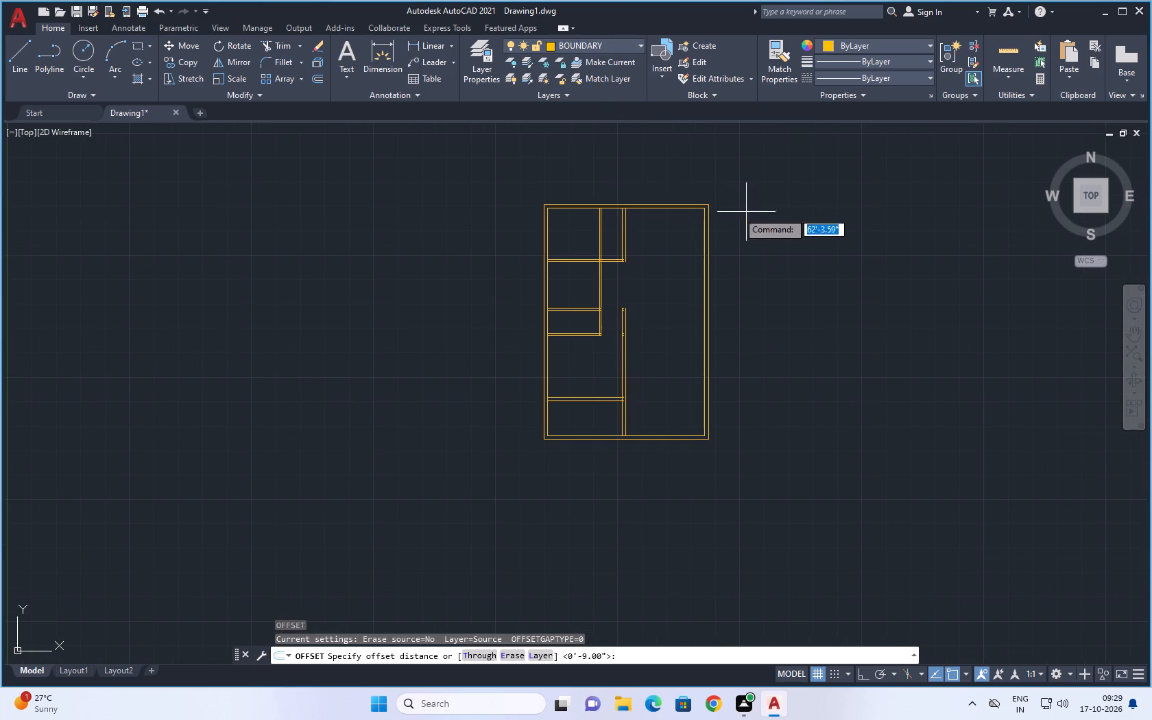
click(451, 156)
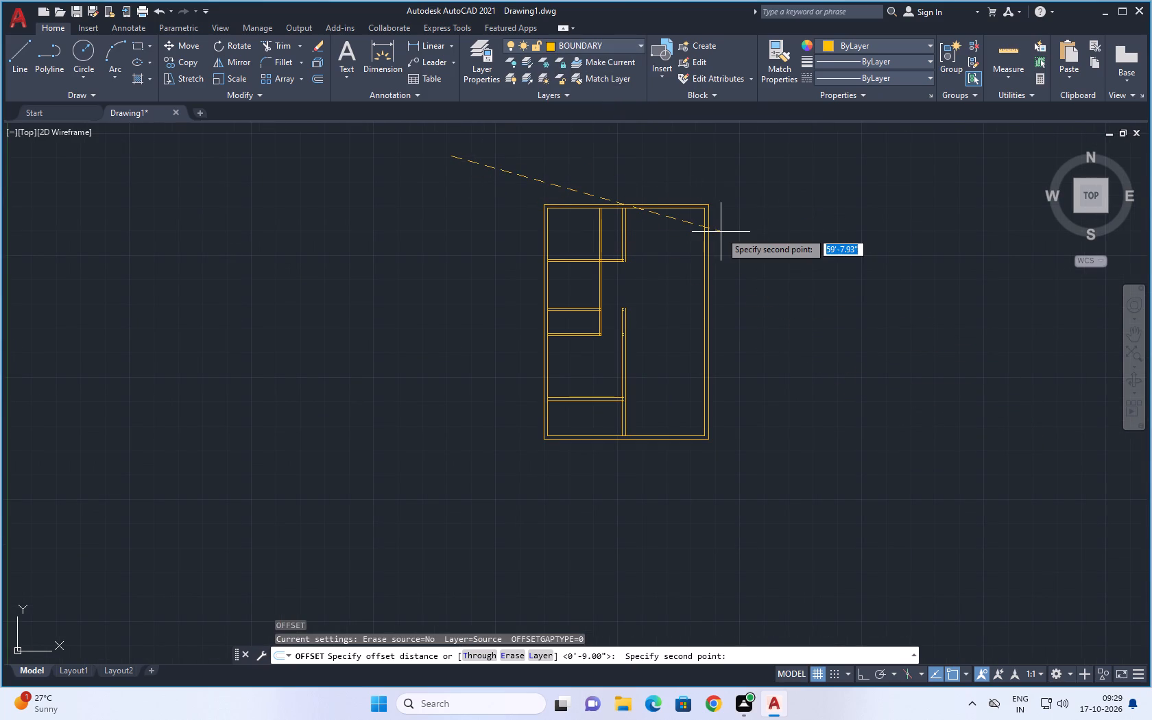
key(Escape)
key(Escape)
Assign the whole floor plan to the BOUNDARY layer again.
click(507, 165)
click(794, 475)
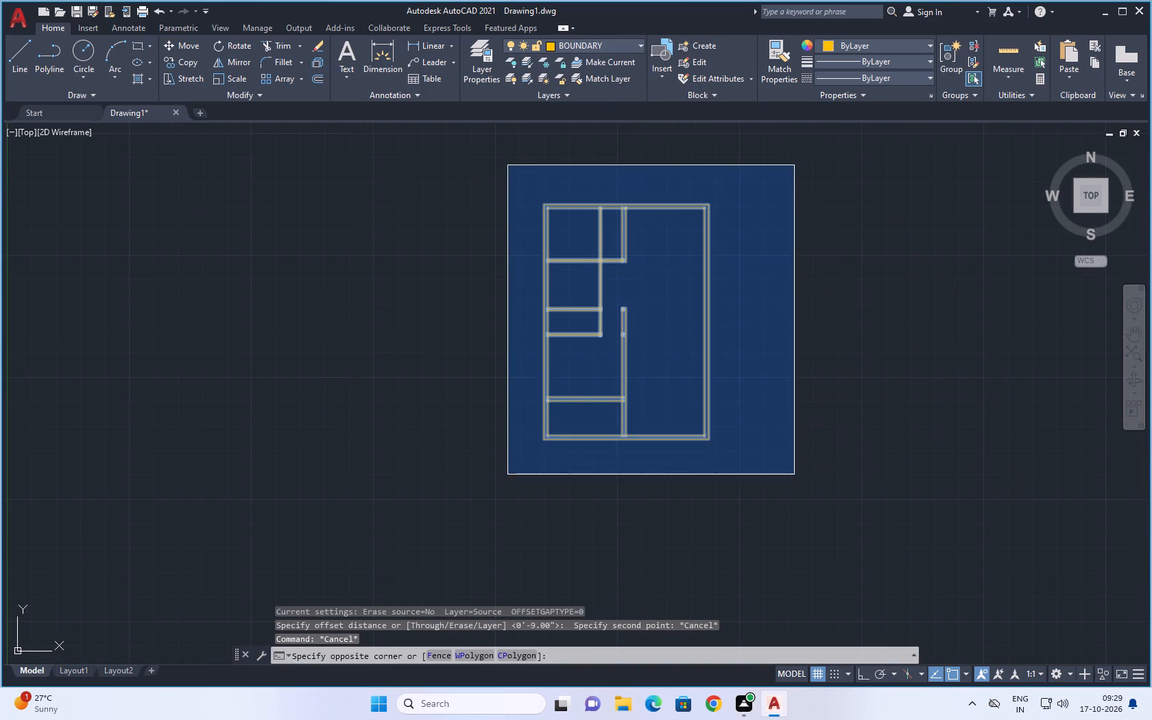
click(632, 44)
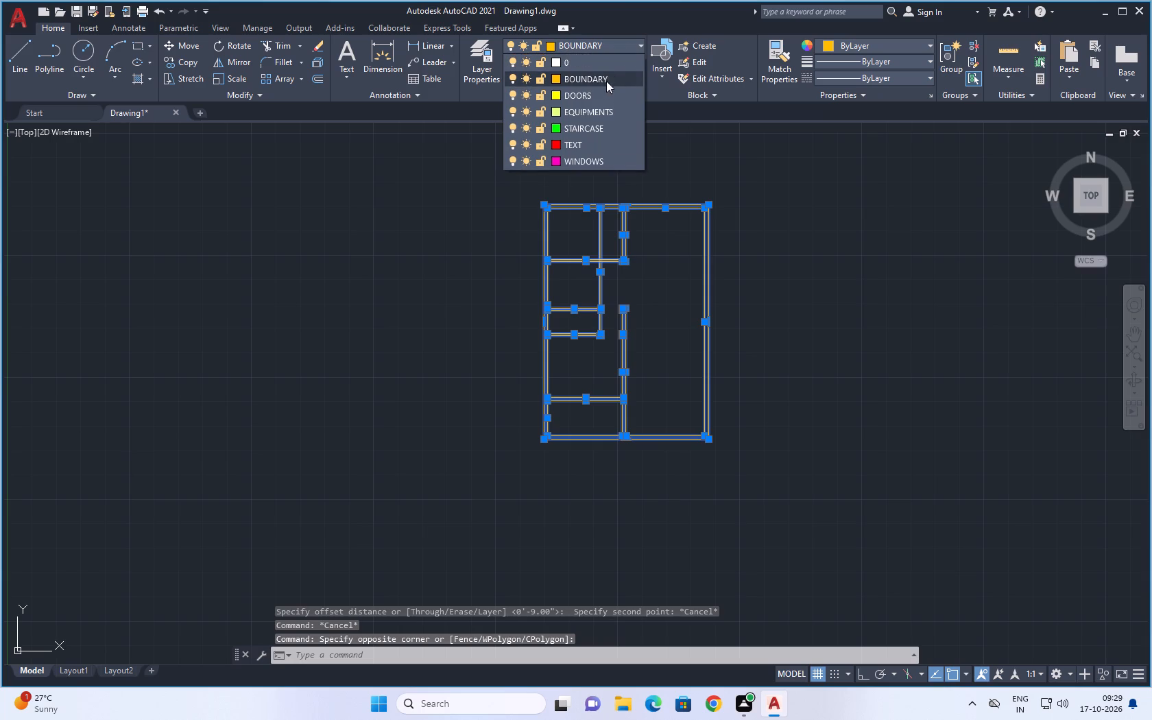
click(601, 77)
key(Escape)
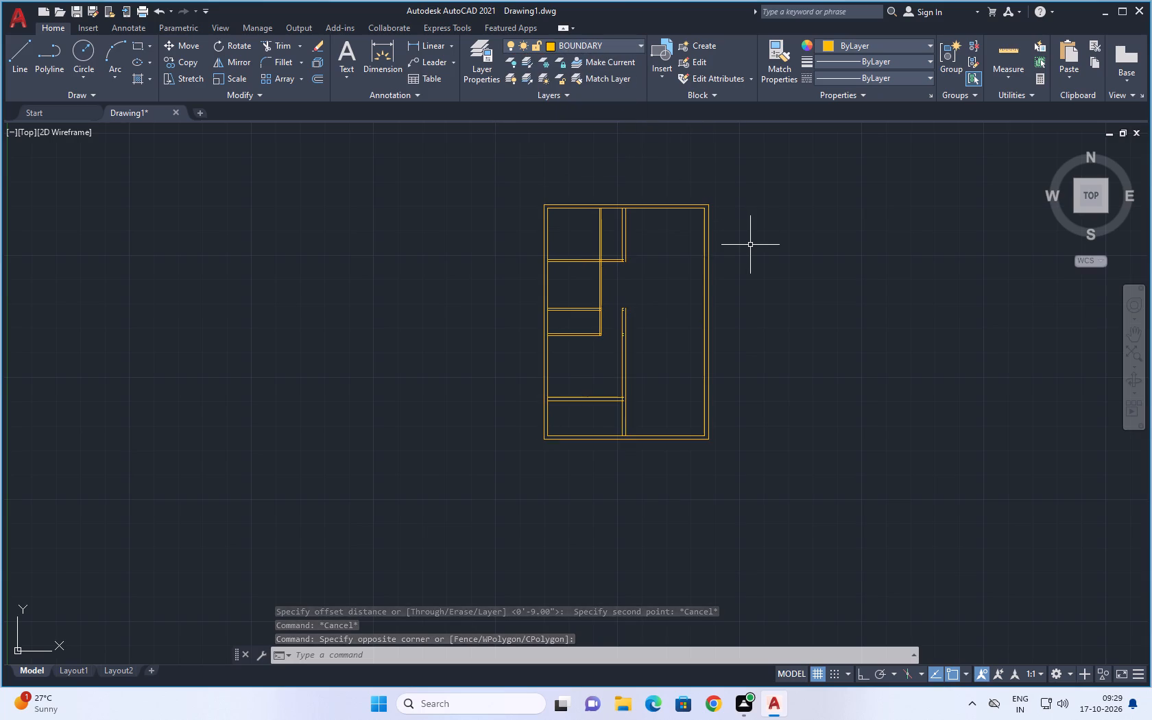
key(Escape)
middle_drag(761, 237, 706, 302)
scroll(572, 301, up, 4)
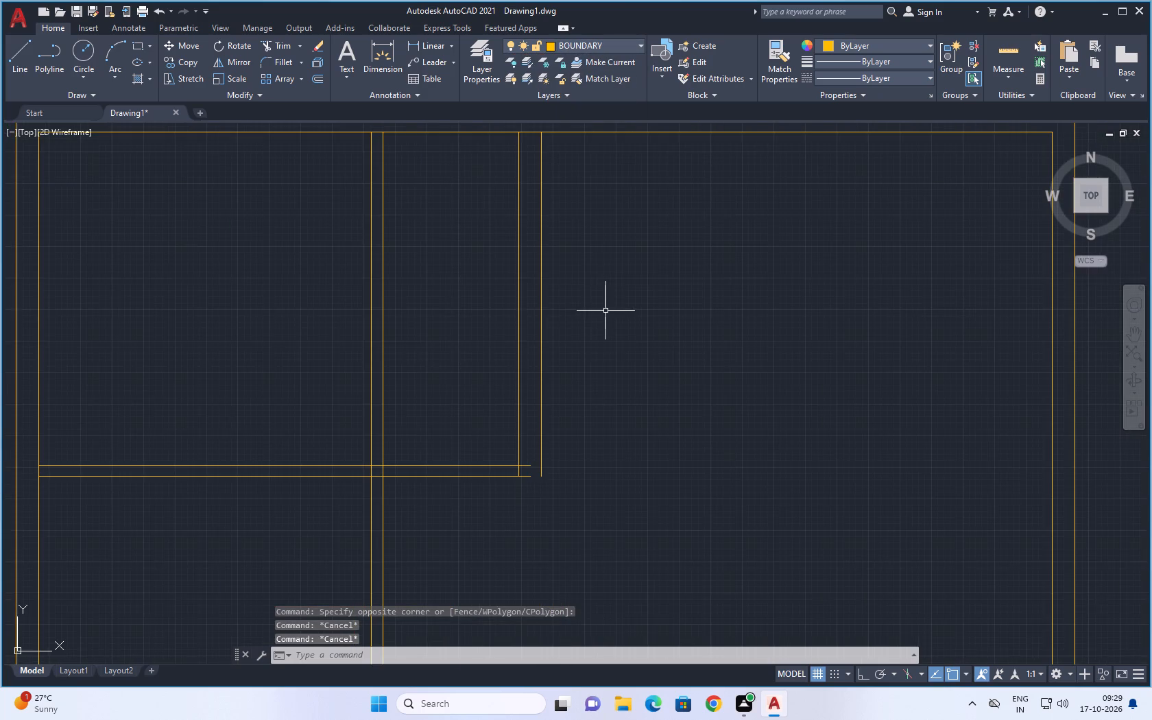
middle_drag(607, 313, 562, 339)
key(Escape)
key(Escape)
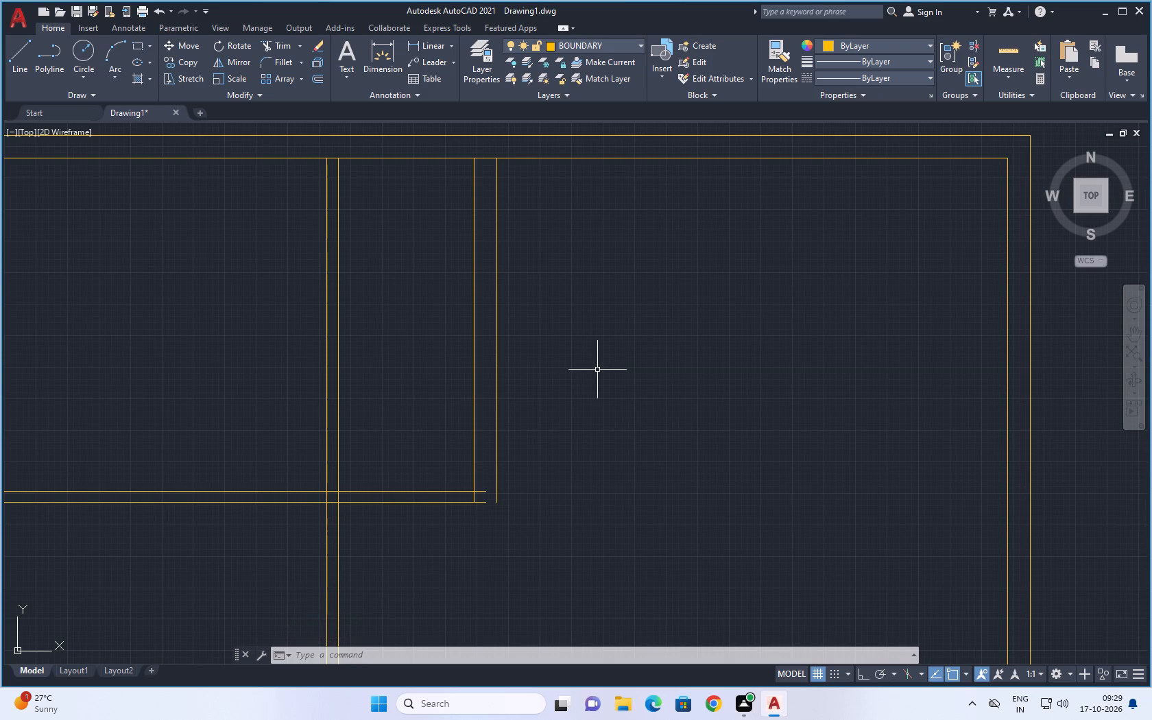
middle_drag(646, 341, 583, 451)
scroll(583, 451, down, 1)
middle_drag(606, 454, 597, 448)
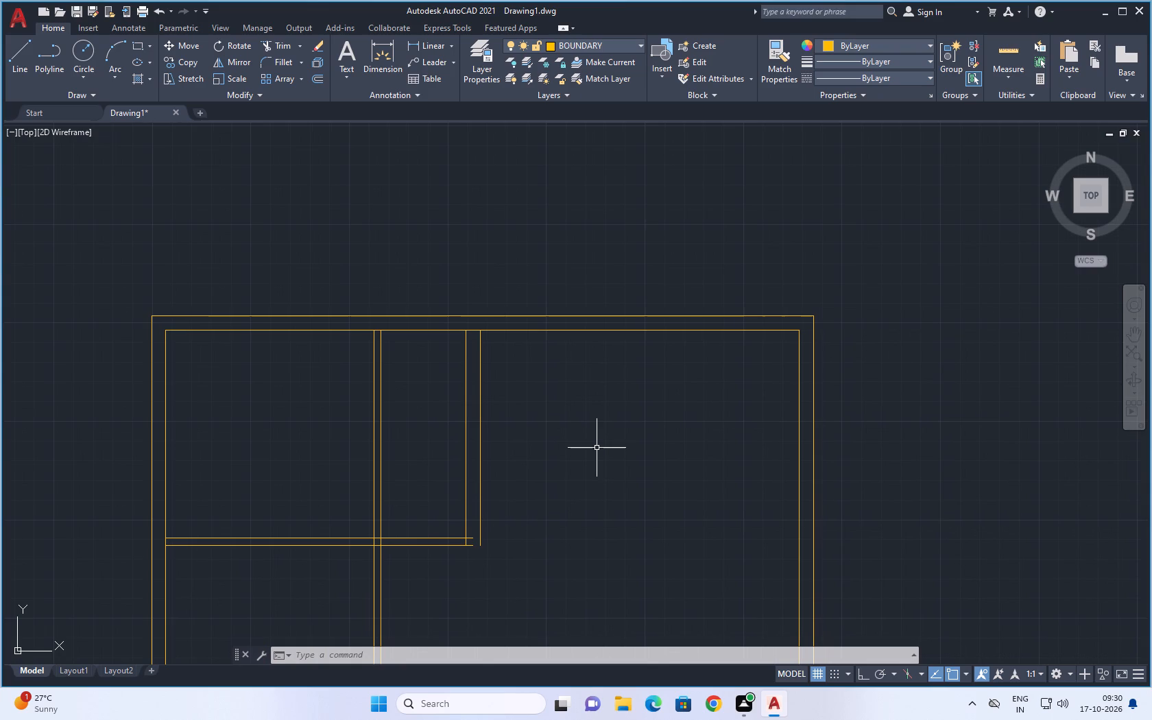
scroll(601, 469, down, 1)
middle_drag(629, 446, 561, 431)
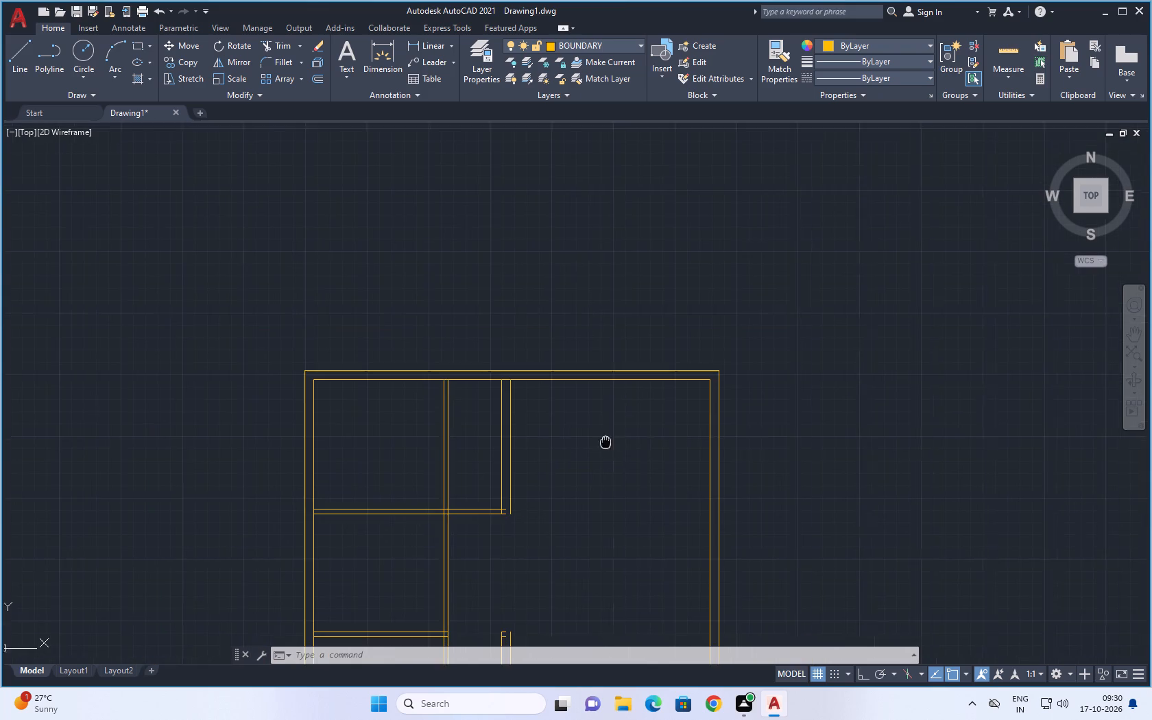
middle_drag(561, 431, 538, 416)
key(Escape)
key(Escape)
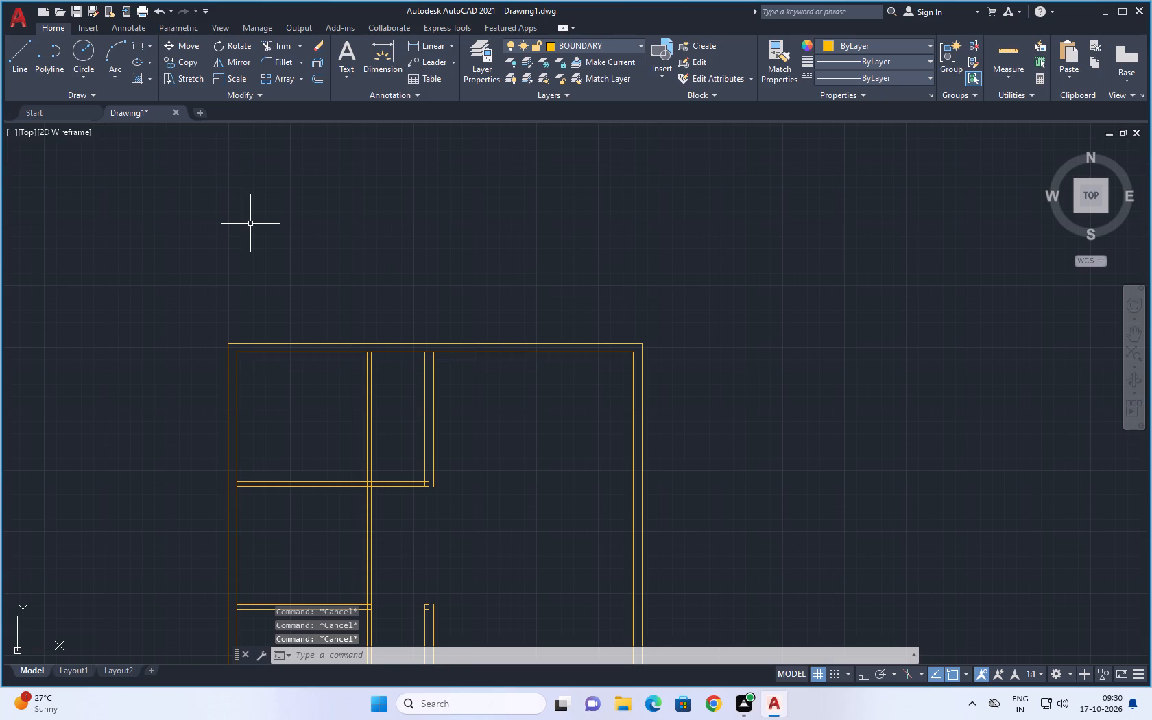
Offset the inner line of the top outer wall, between the partition and the right outer wall, 10'3" downward.
key(o)
key(Return)
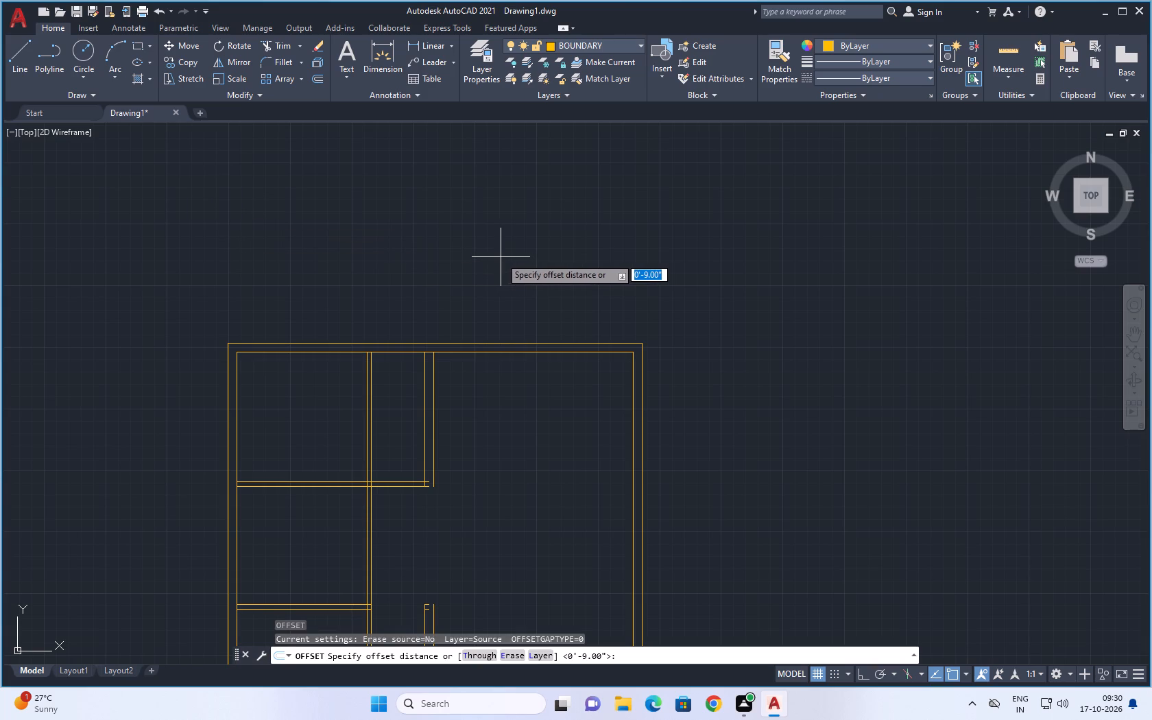
text(10'3")
key(Return)
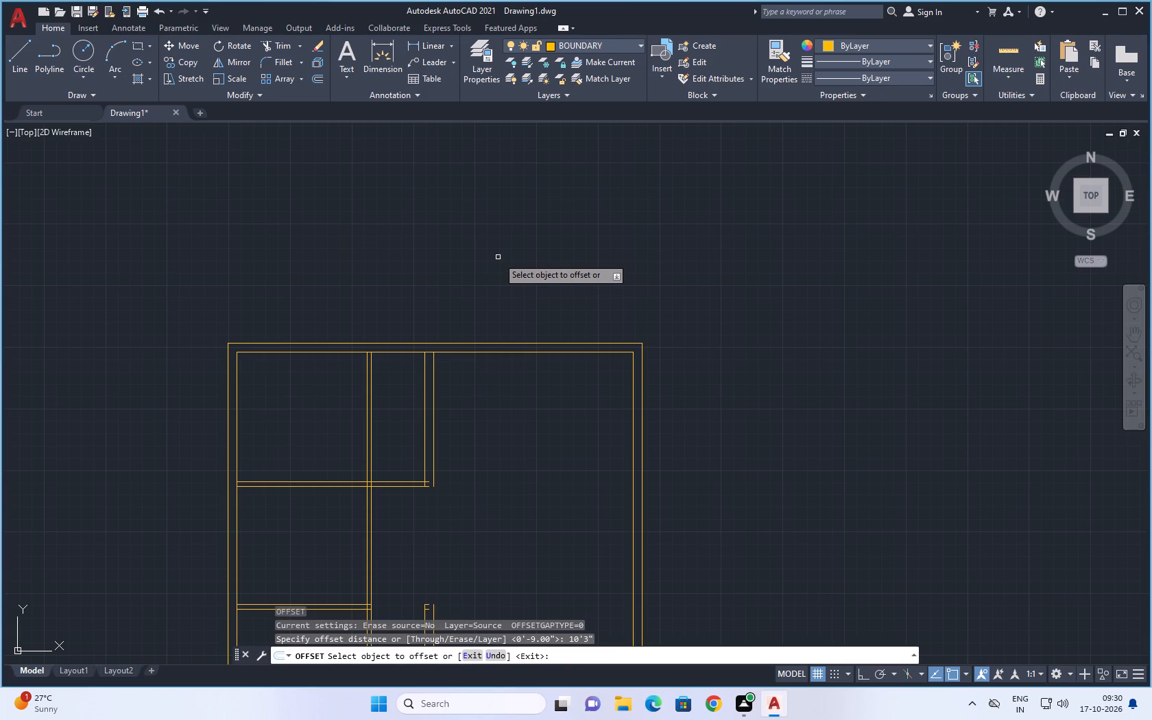
click(524, 353)
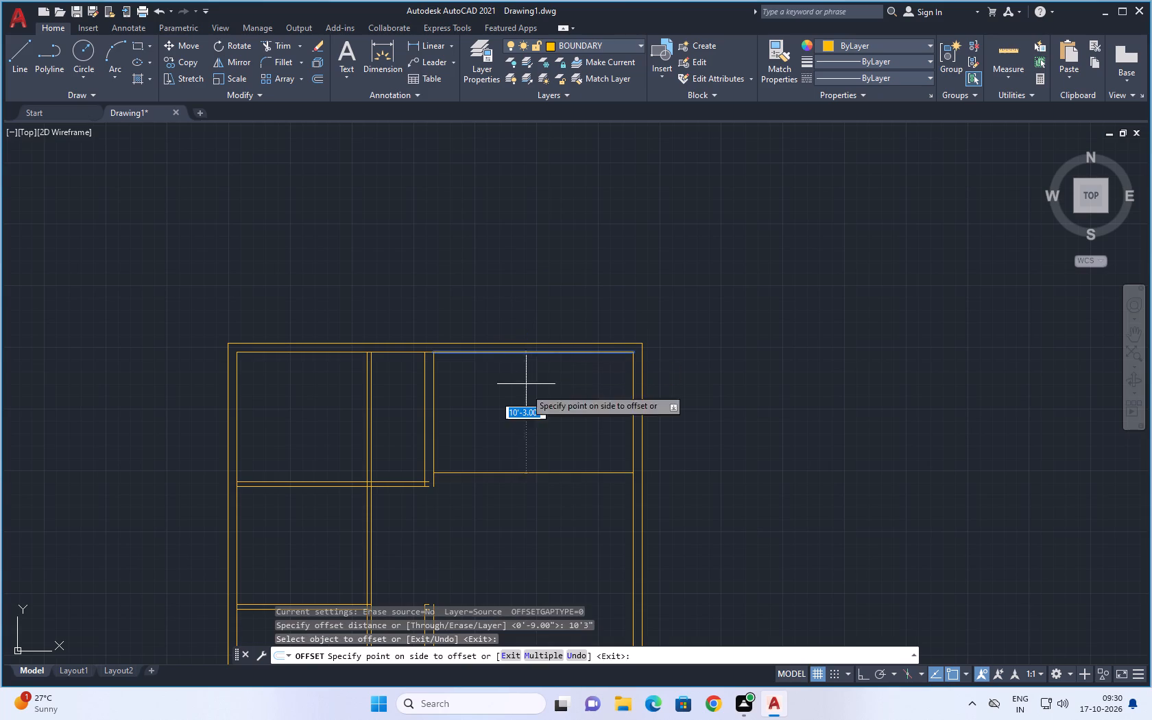
click(518, 449)
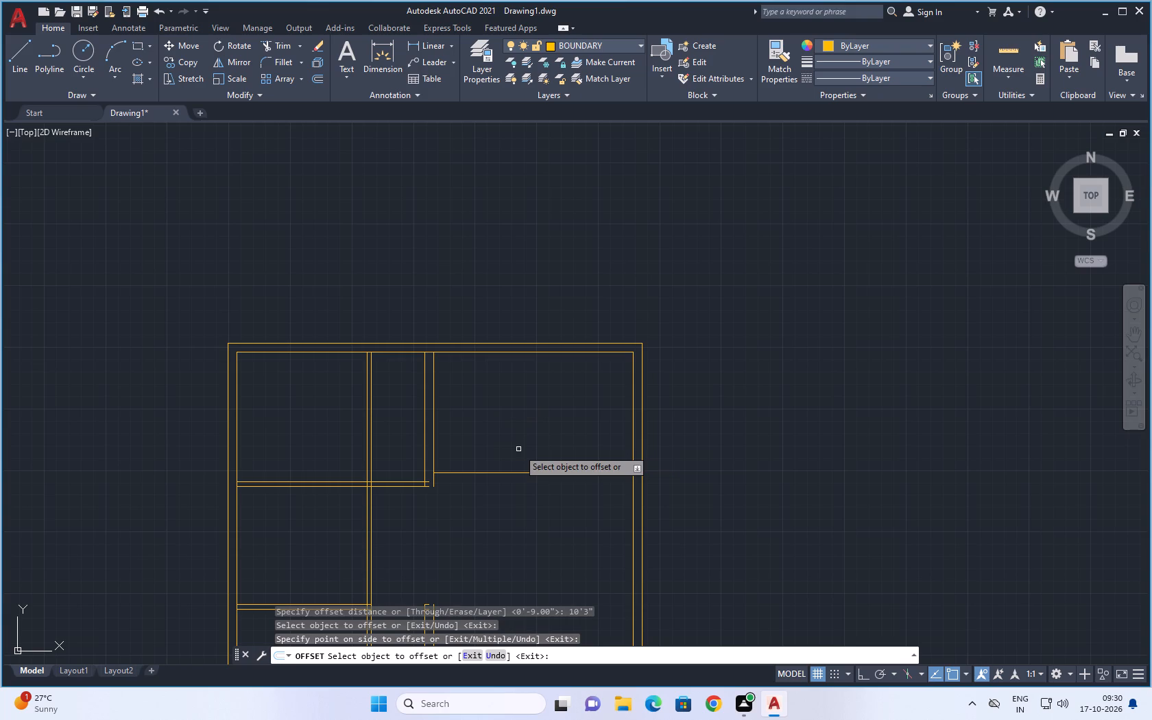
middle_drag(518, 449, 529, 379)
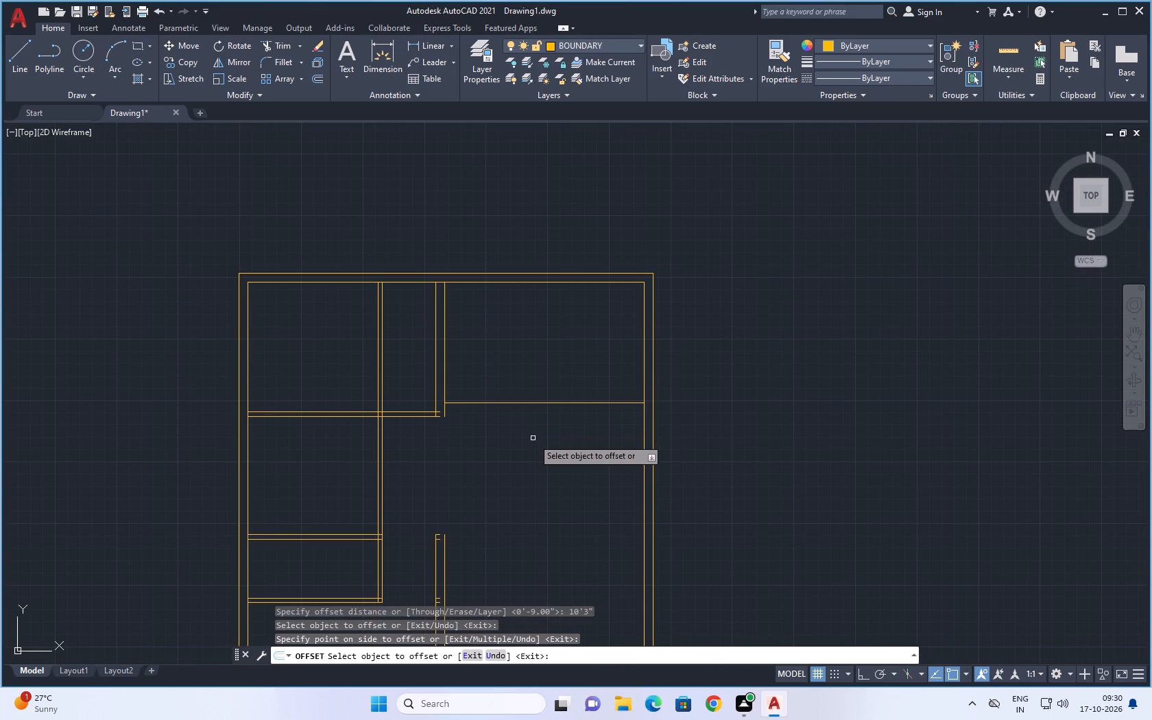
scroll(544, 400, up, 2)
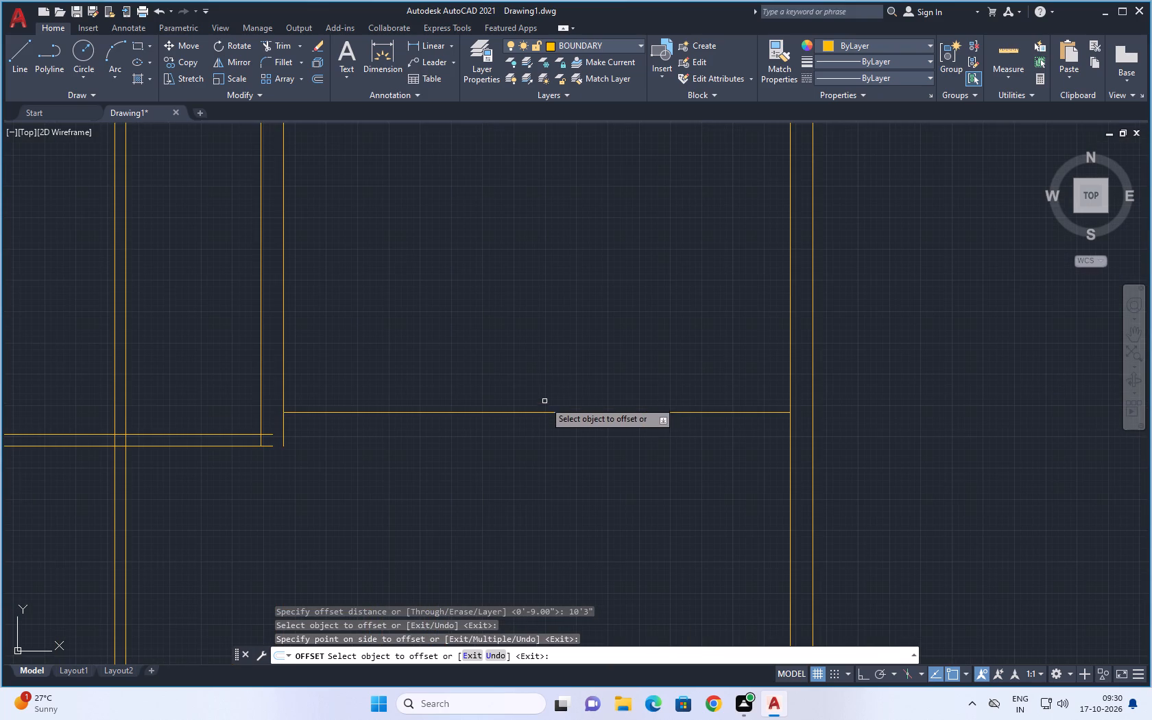
Offset the horizontal line between the partition and the right outer wall 4.5" downward to give the upper cross wall its thickness.
click(545, 413)
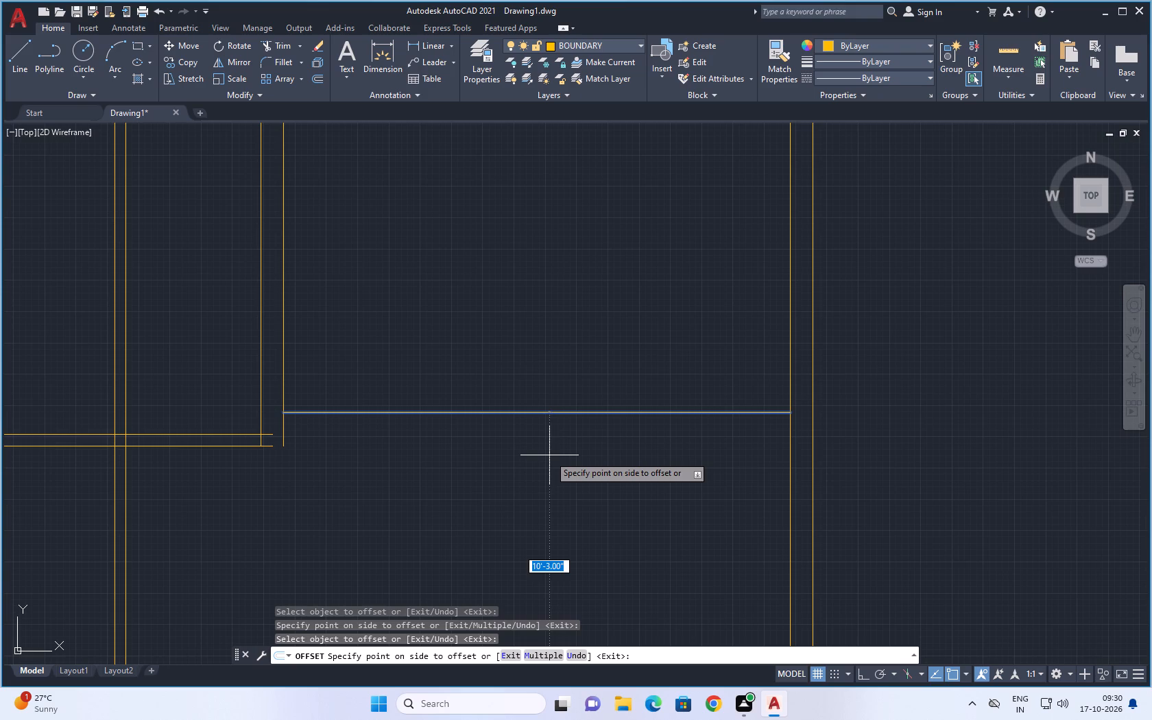
text(4.5")
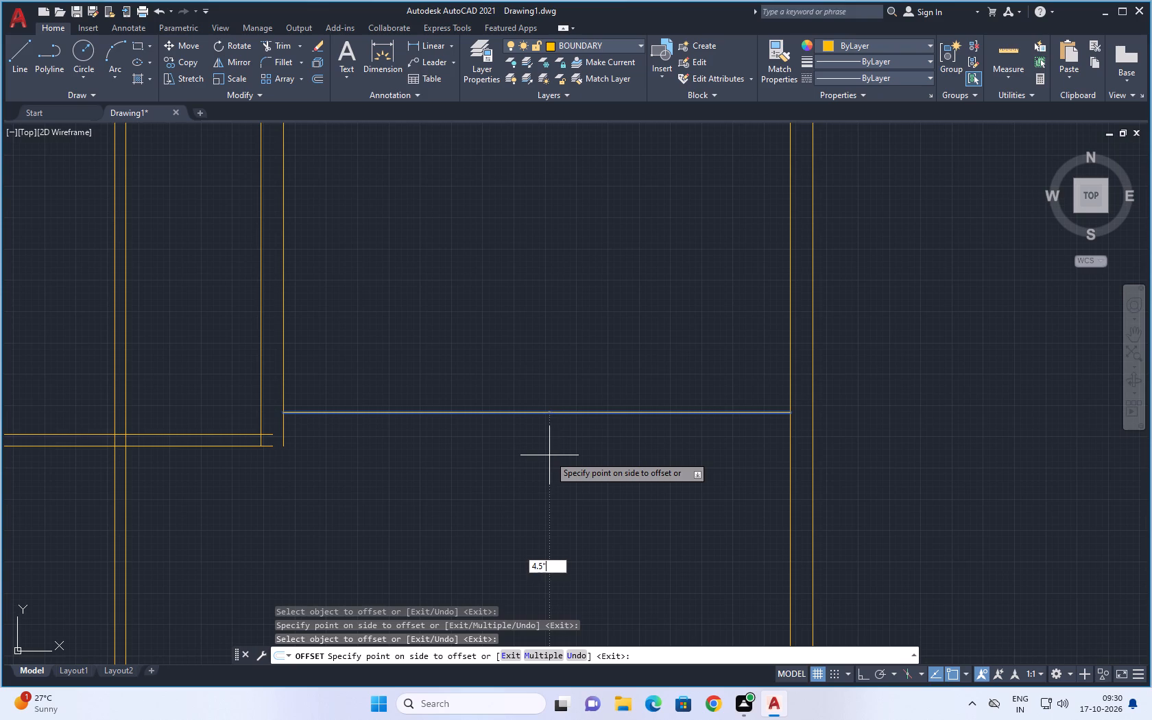
key(Return)
Add a second 4.5" cross wall on the plan's right side by offsetting the first one's lower line 5' downward, and that copy 4.5" downward.
scroll(549, 455, down, 2)
middle_drag(547, 468, 536, 394)
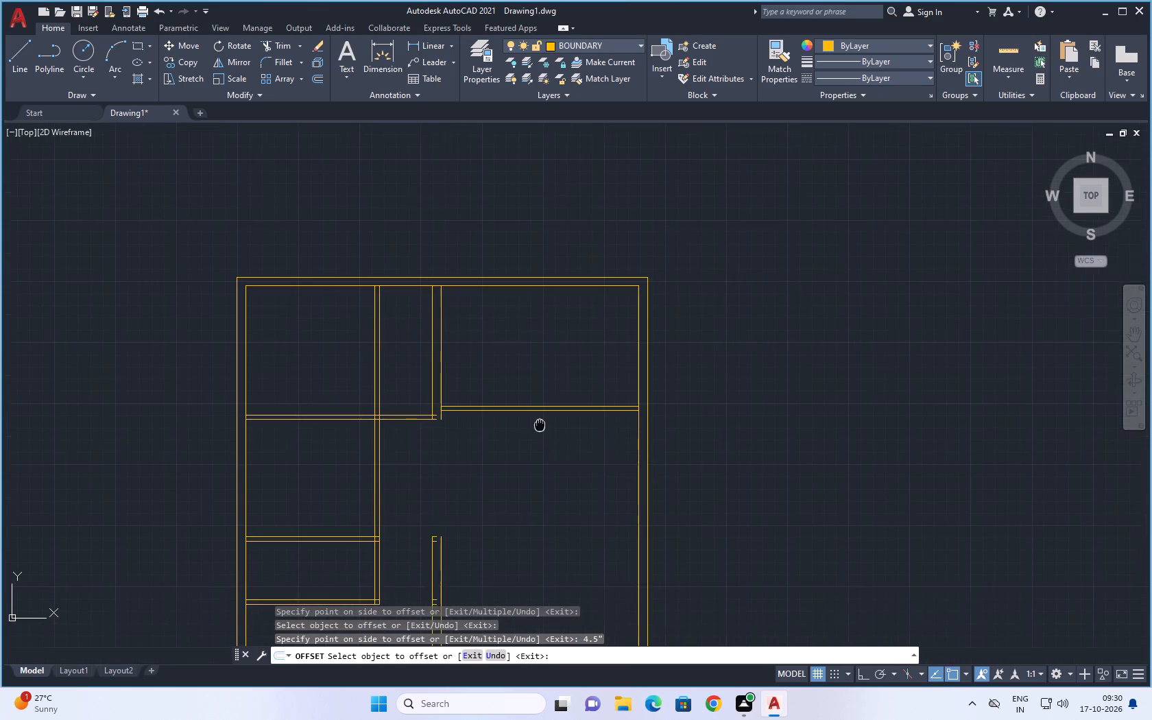
middle_drag(536, 394, 531, 363)
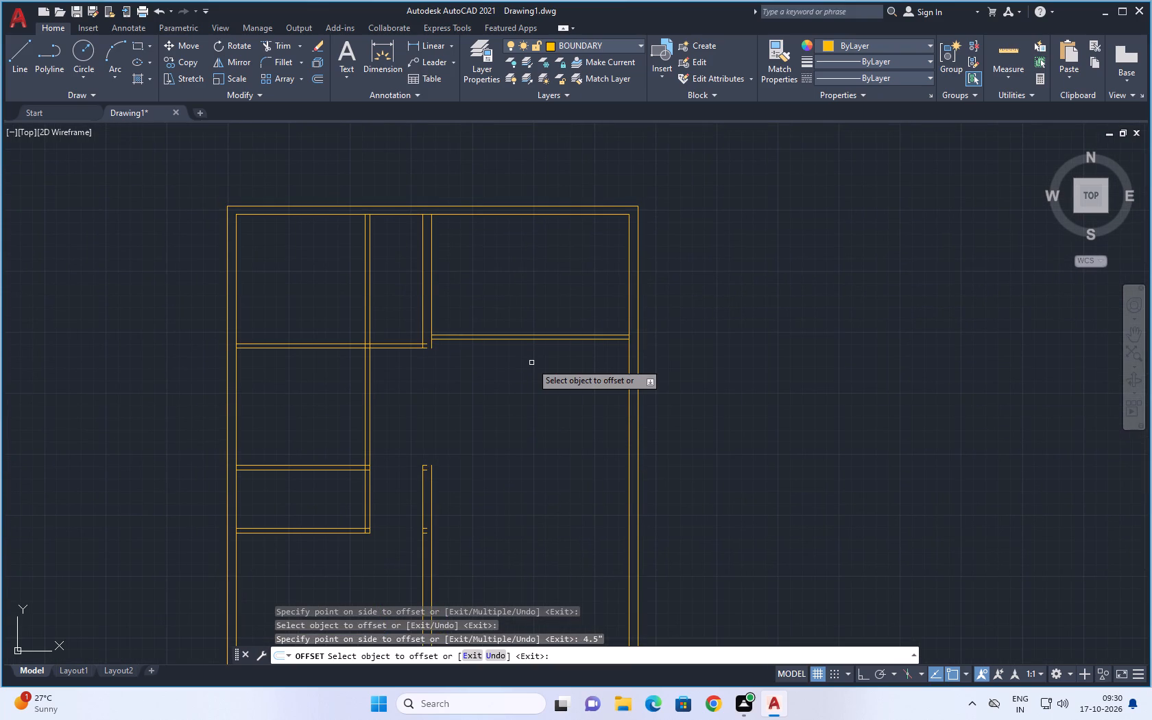
scroll(578, 352, up, 1)
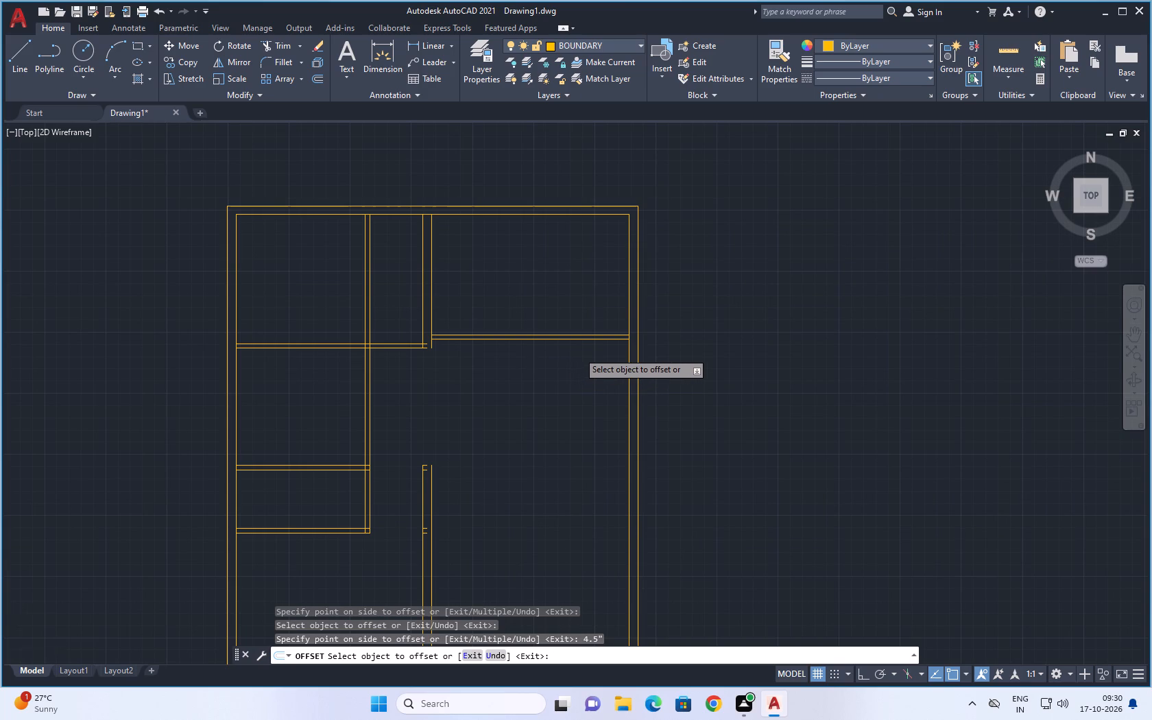
click(574, 332)
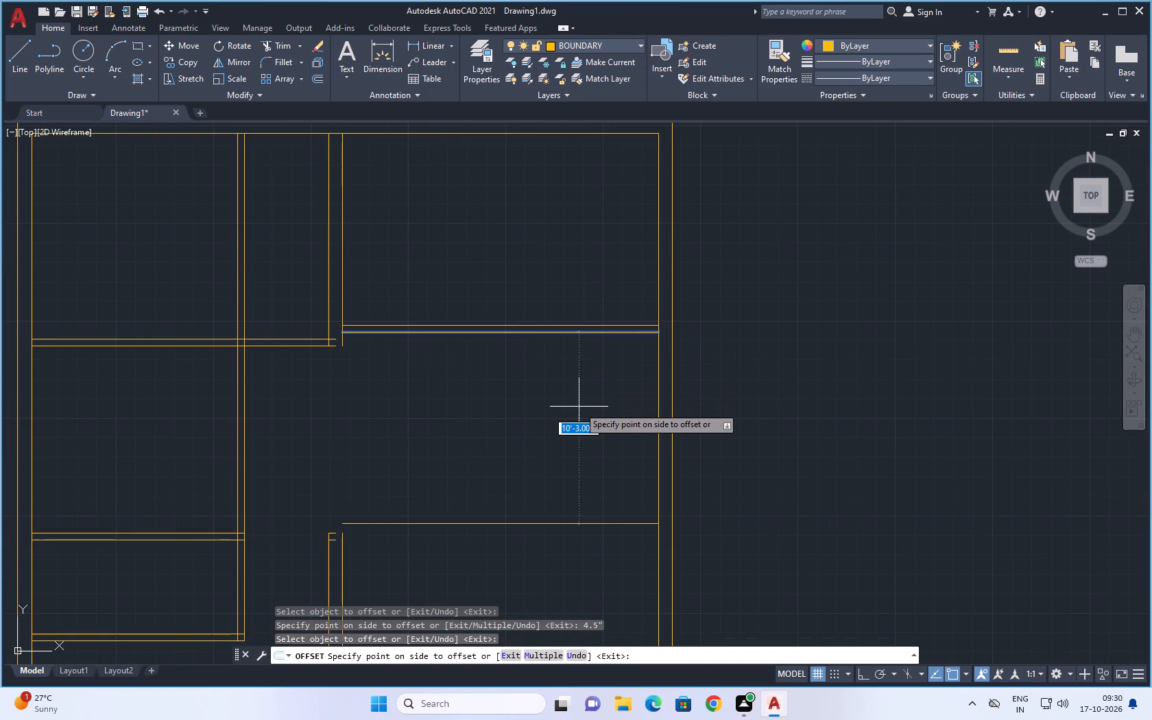
text(5')
key(Return)
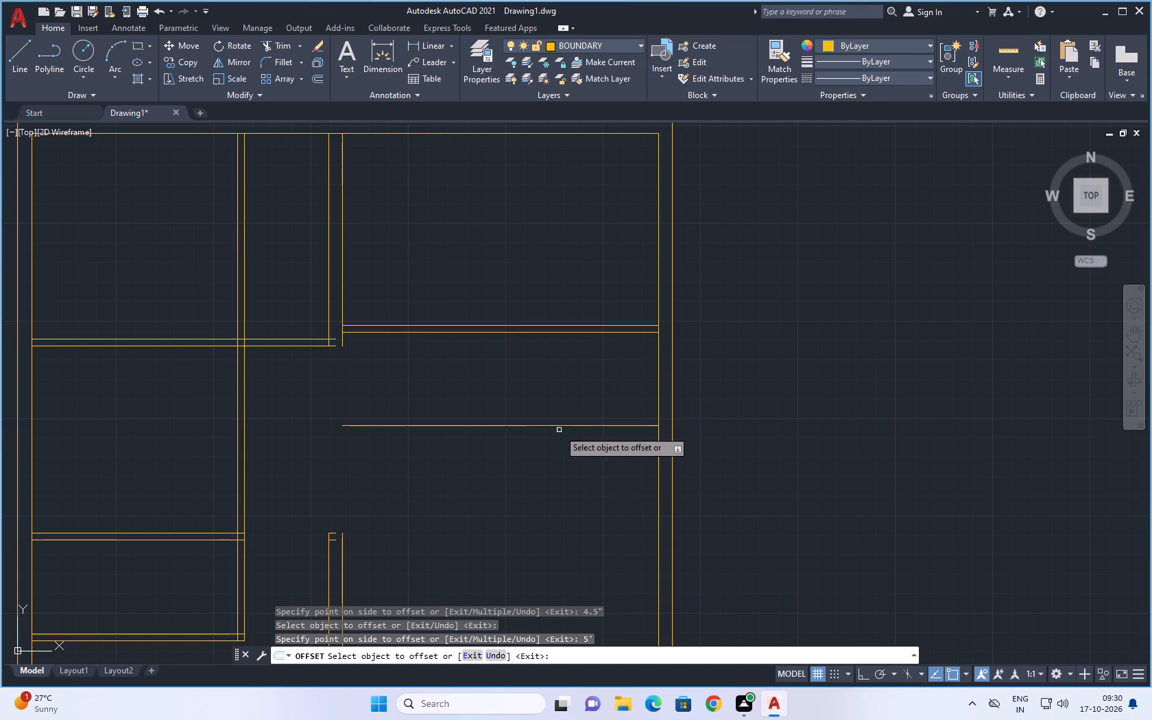
click(595, 426)
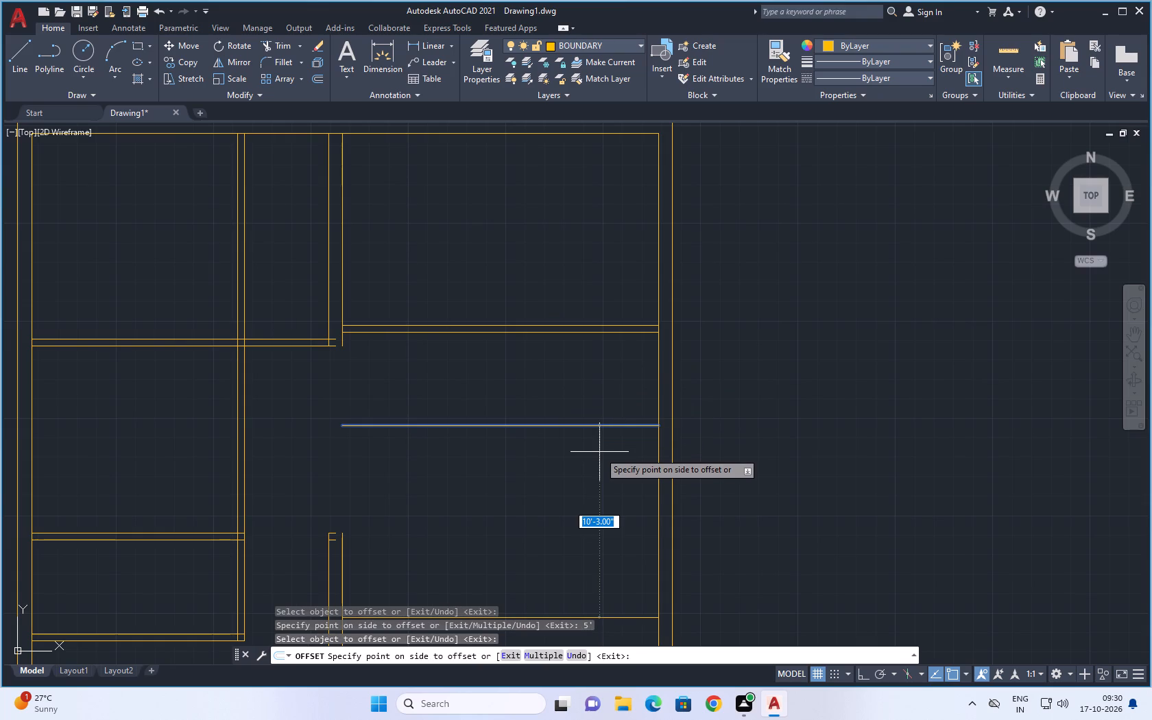
text(4.)
key(5)
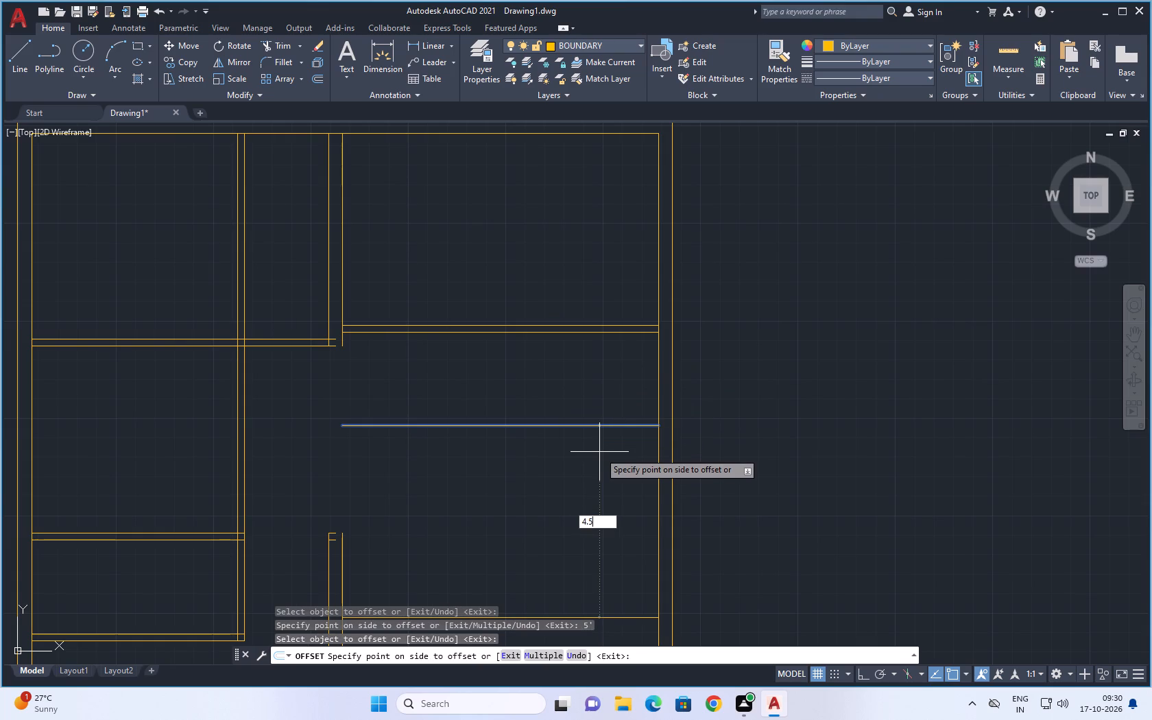
key(shift+quotedbl)
key(Return)
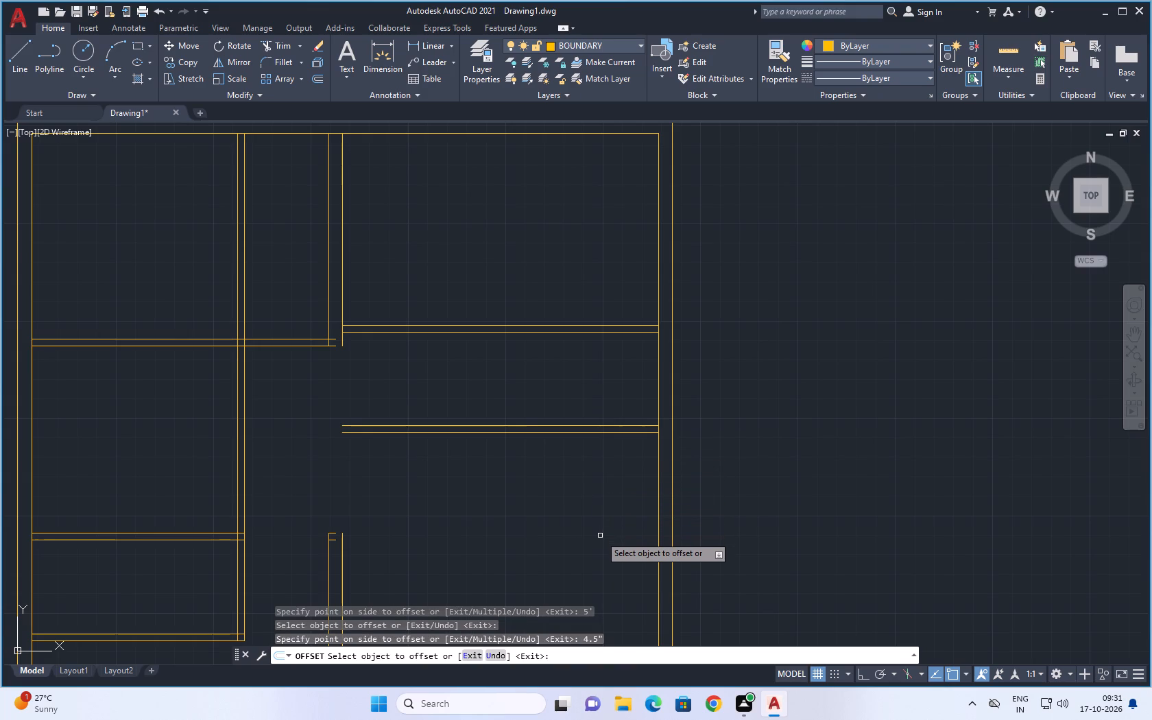
Add a 9" cross wall by offsetting the second cross wall's lower line 15' downward, and that copy 9" downward.
scroll(605, 528, up, 1)
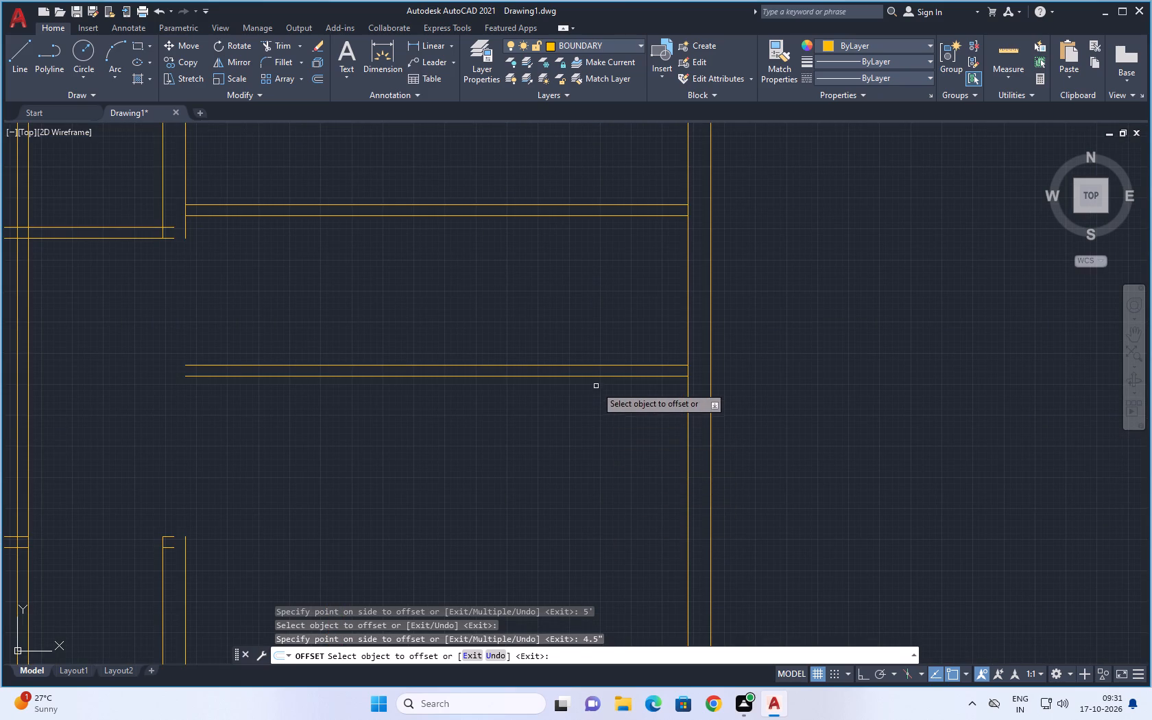
click(597, 378)
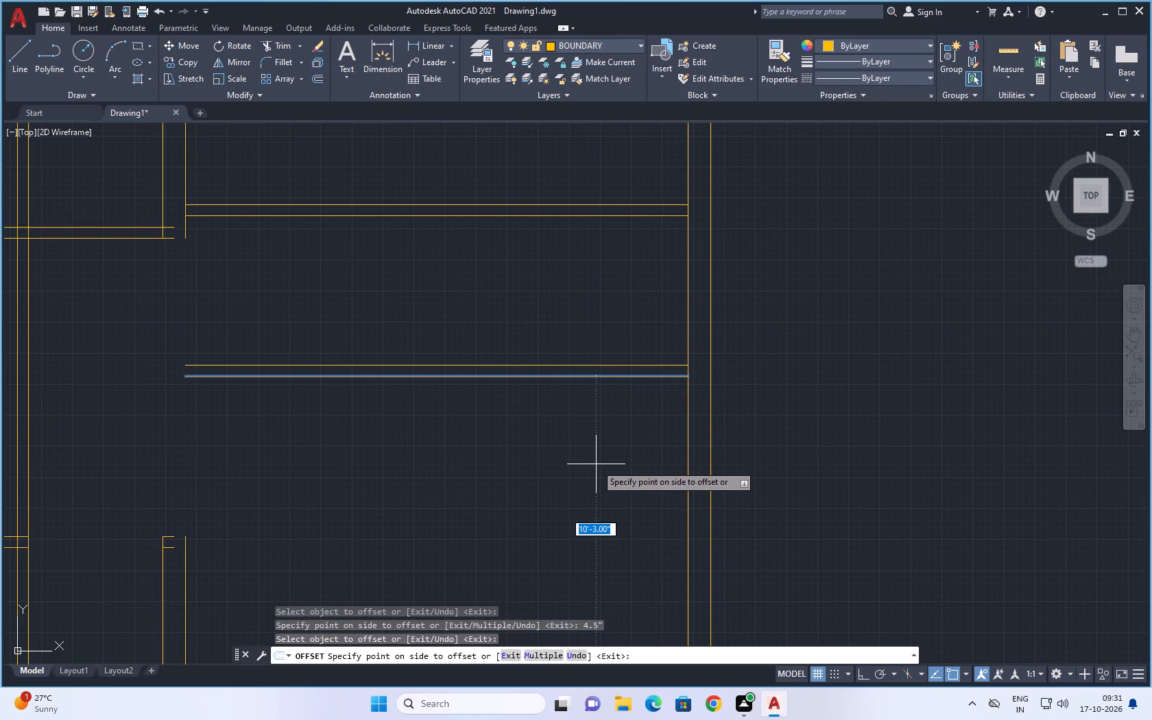
text(15')
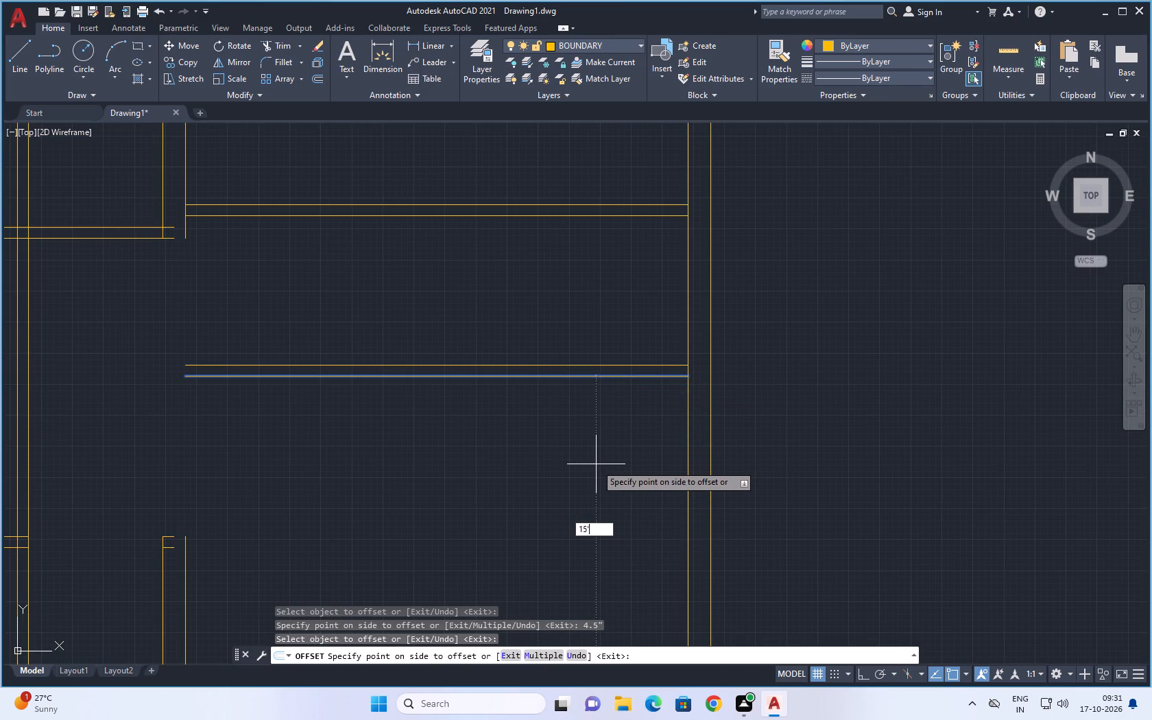
key(Return)
scroll(614, 518, down, 3)
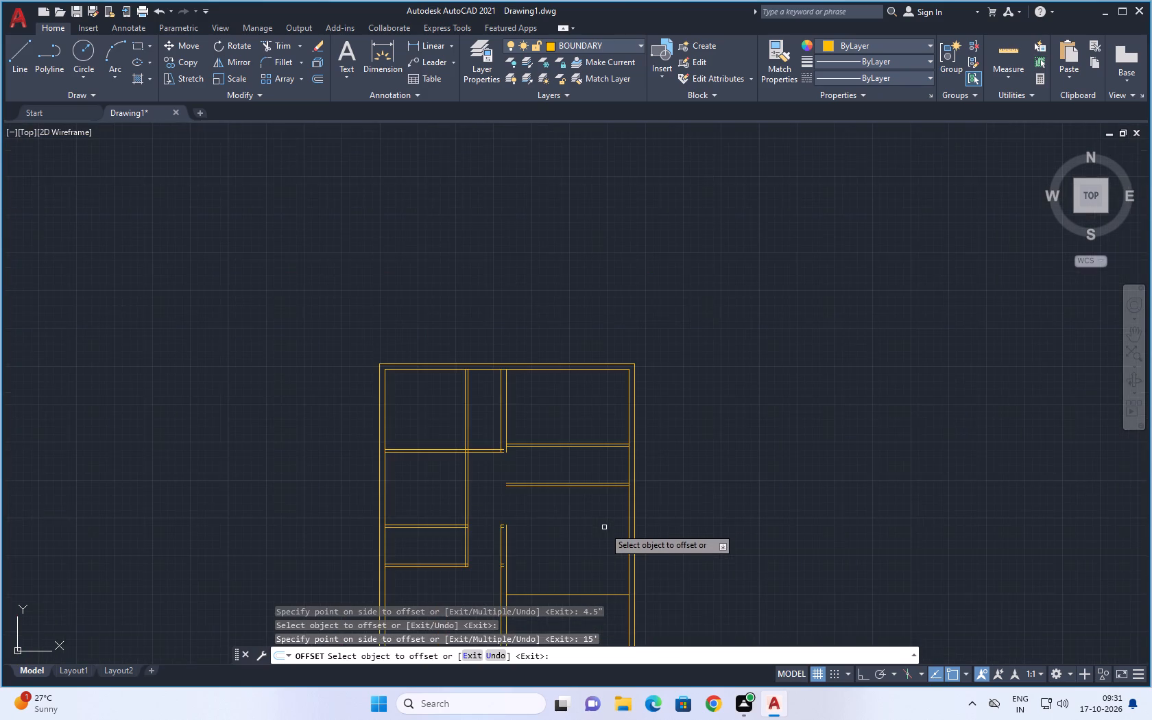
middle_drag(583, 533, 583, 407)
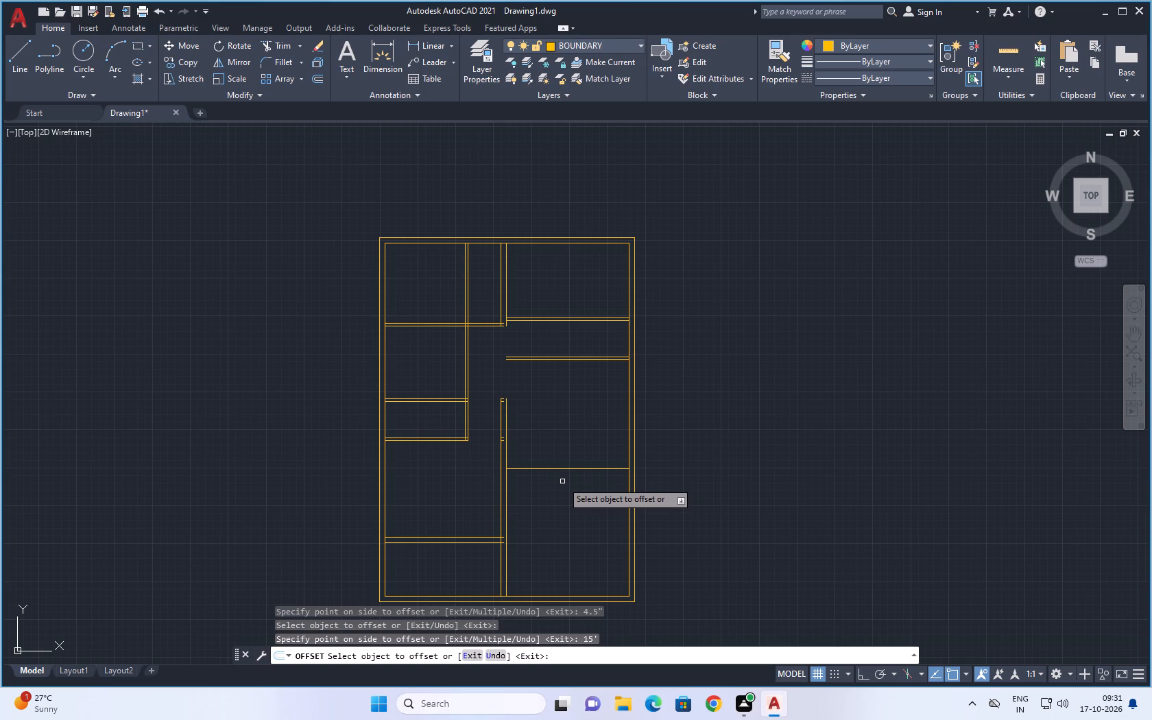
click(558, 468)
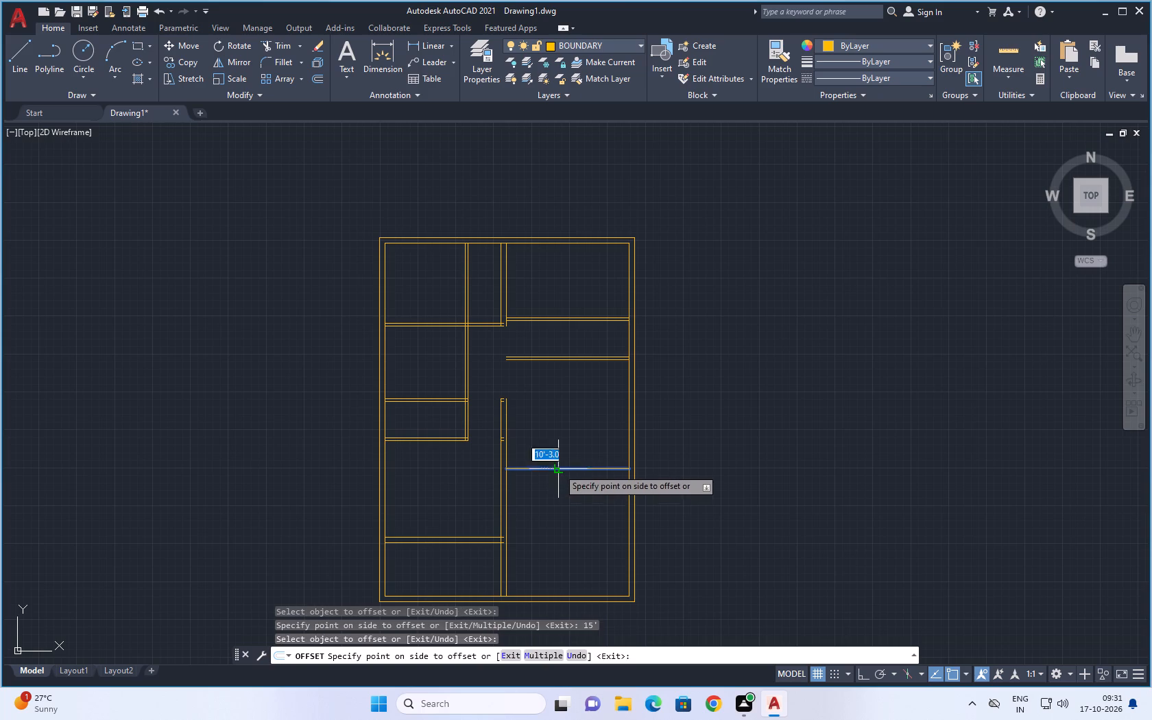
text(9")
key(Return)
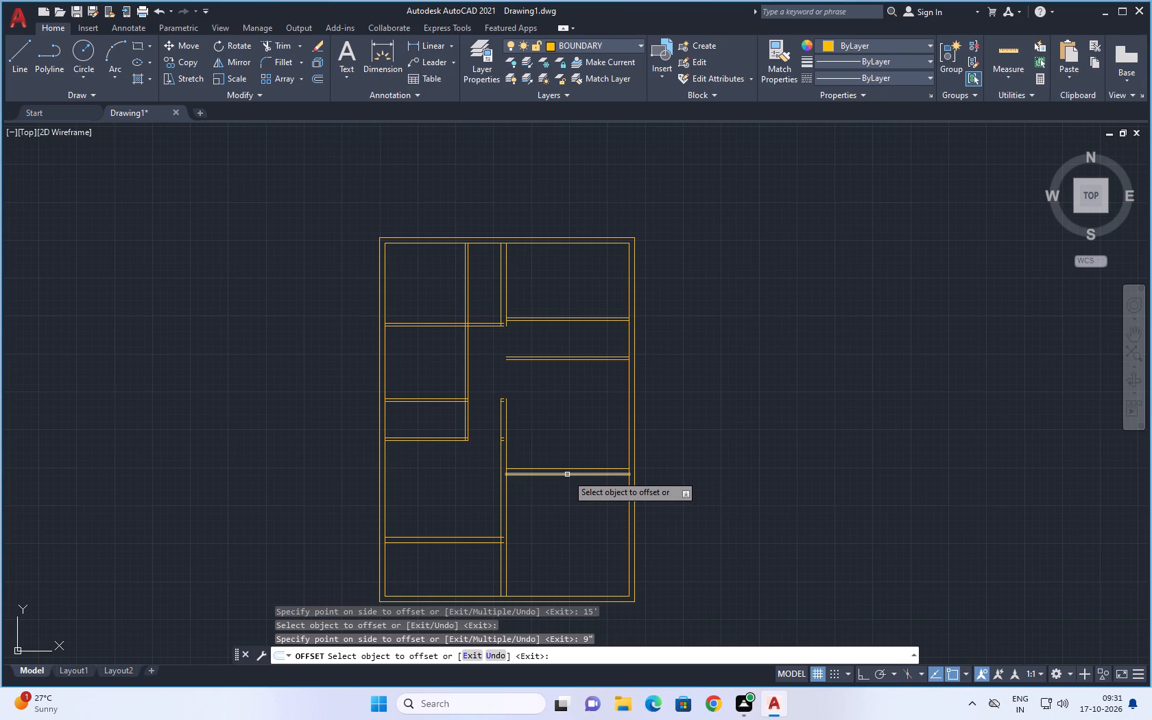
Save the drawing in the Documents folder under the file name FUJI 17.
scroll(622, 385, down, 1)
middle_drag(662, 389, 662, 374)
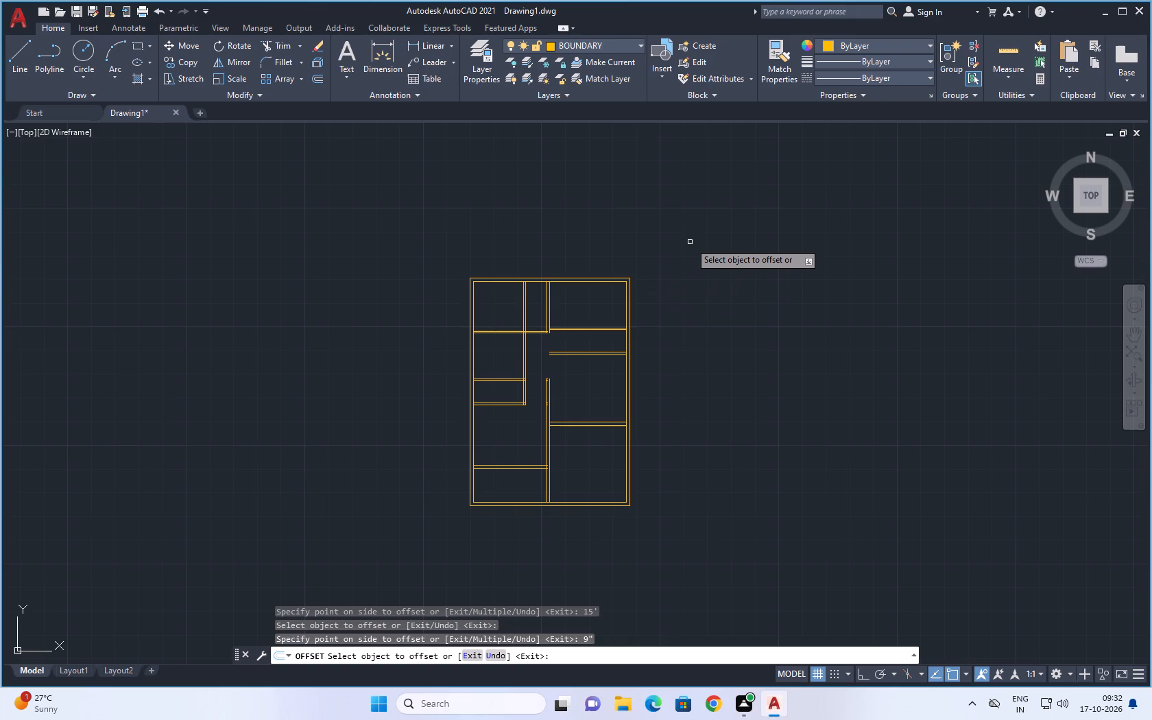
key(ctrl+s)
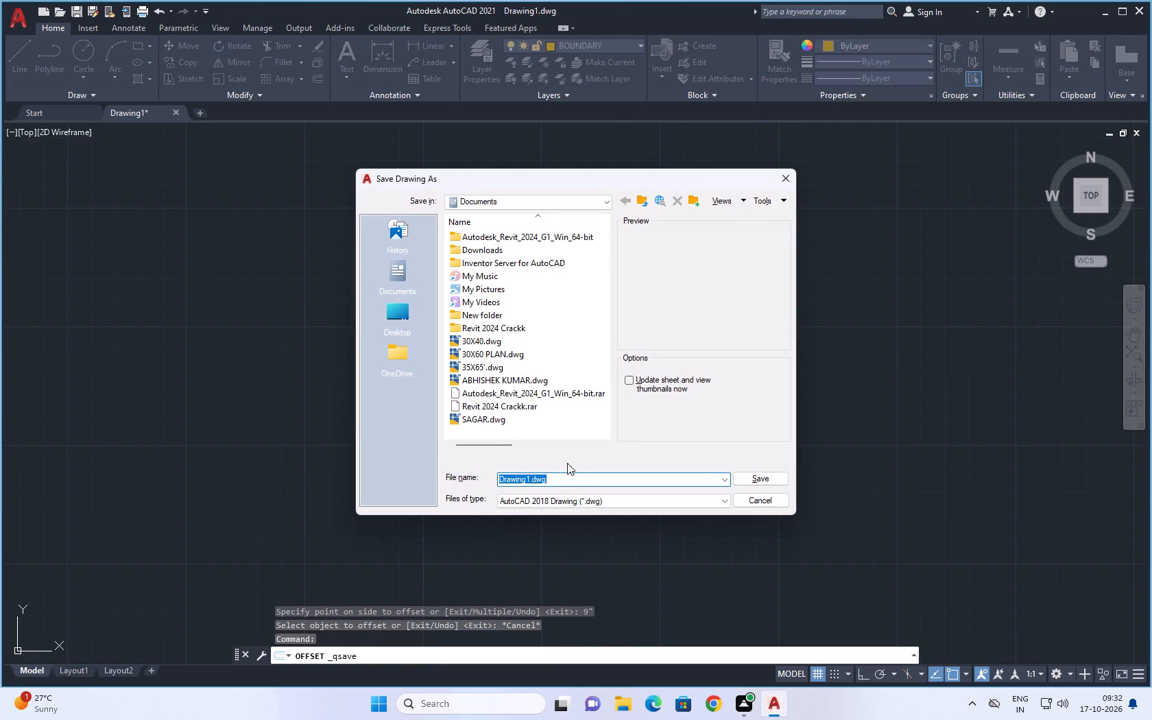
key(BackSpace)
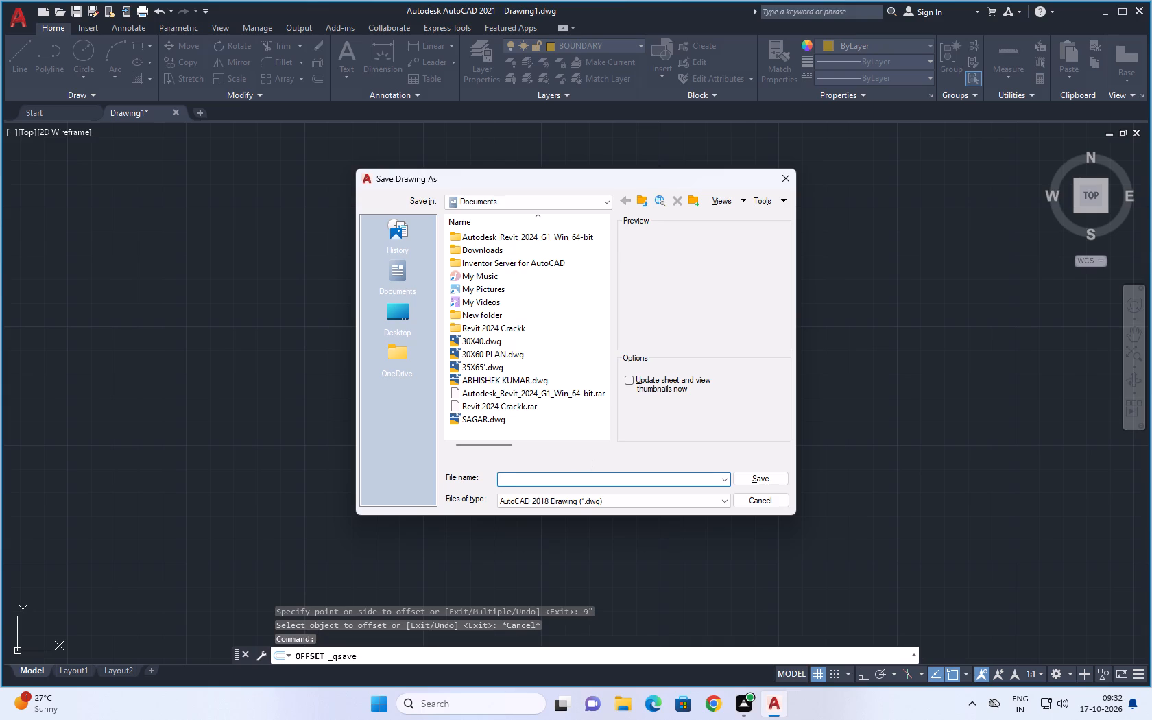
text(FUJI)
key(space)
text(17)
click(739, 479)
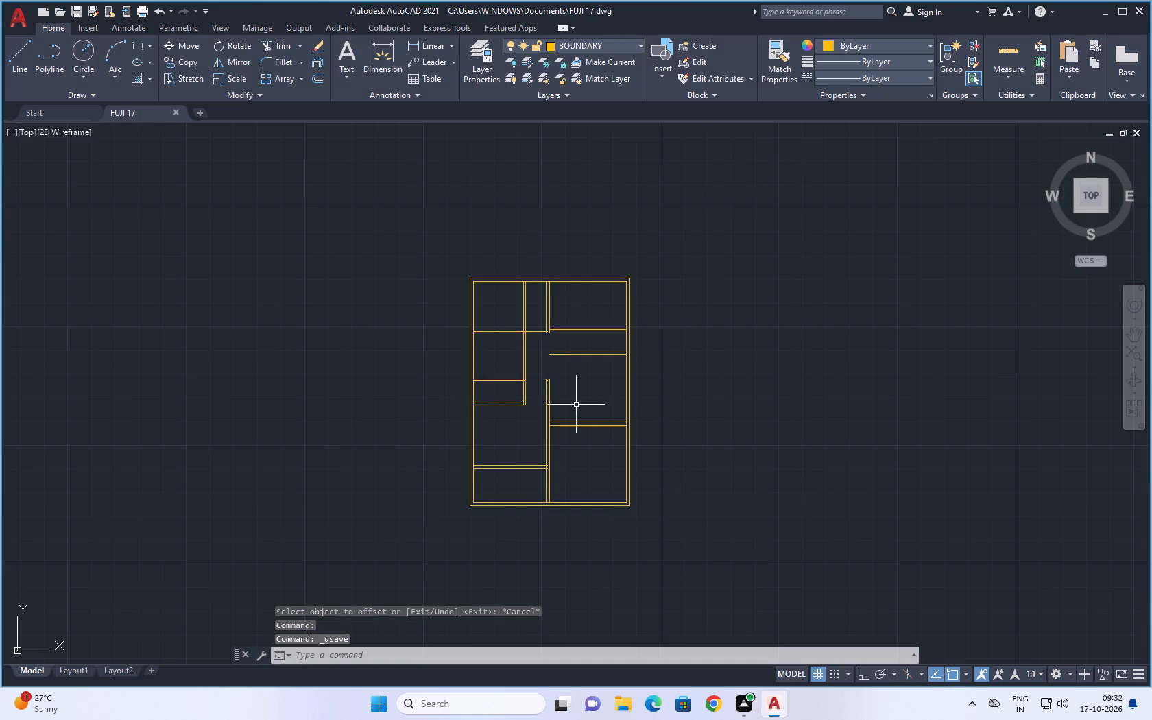
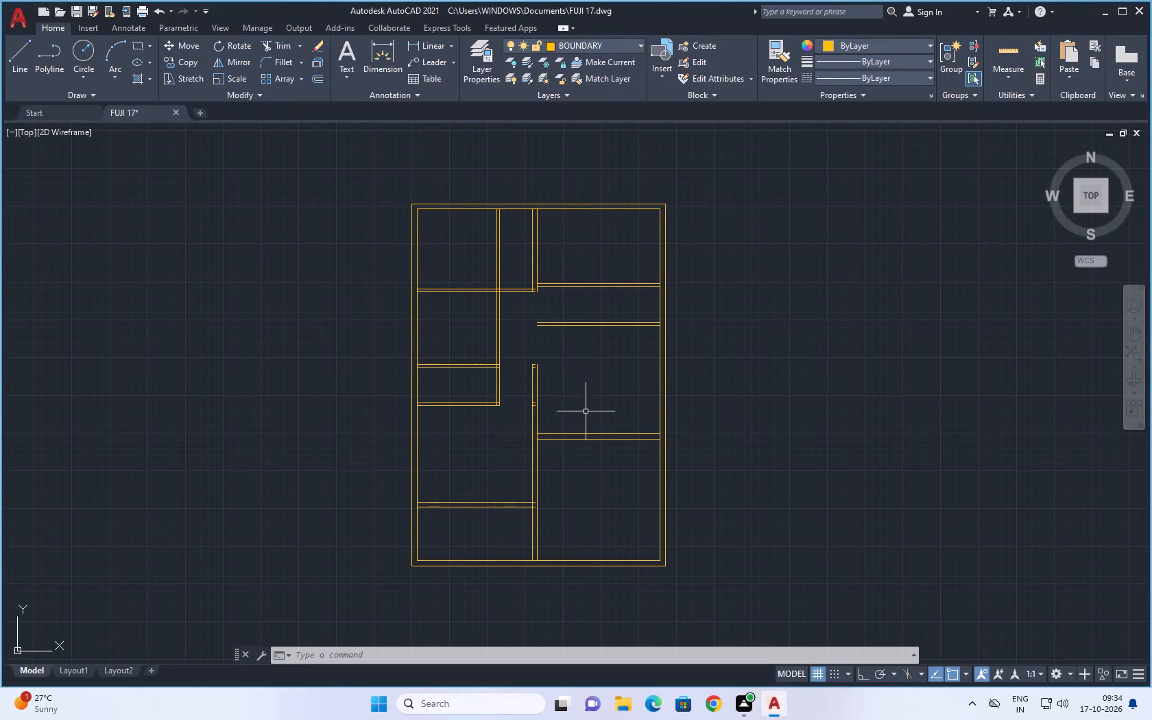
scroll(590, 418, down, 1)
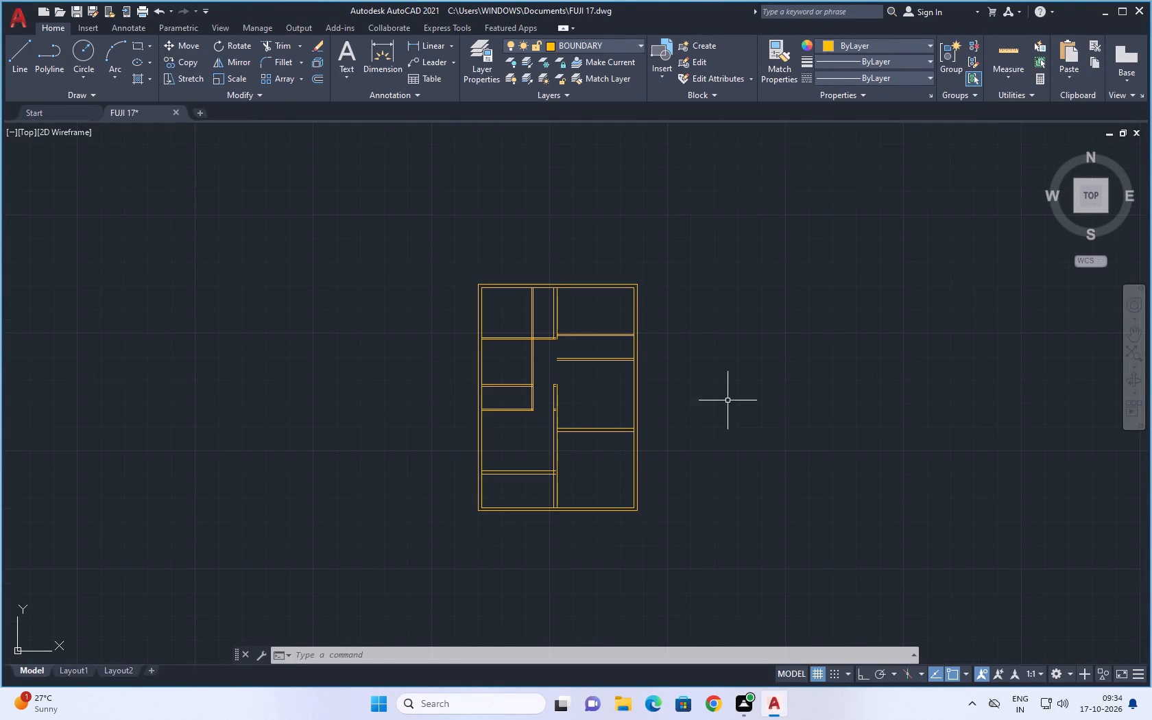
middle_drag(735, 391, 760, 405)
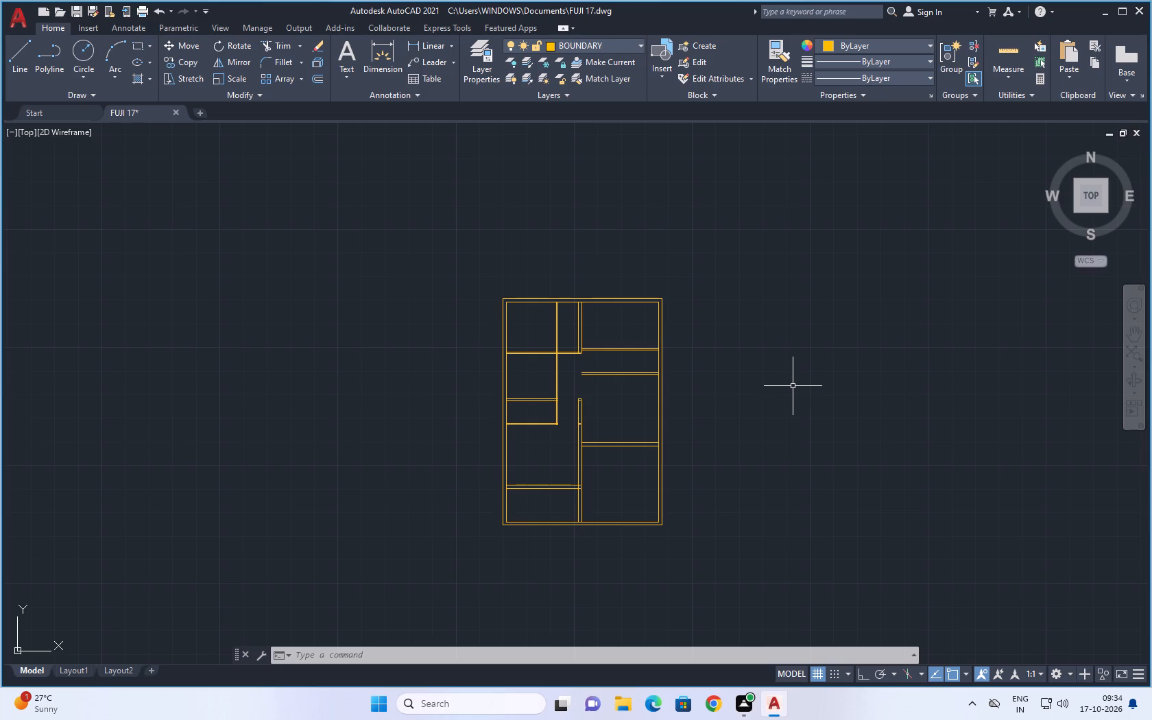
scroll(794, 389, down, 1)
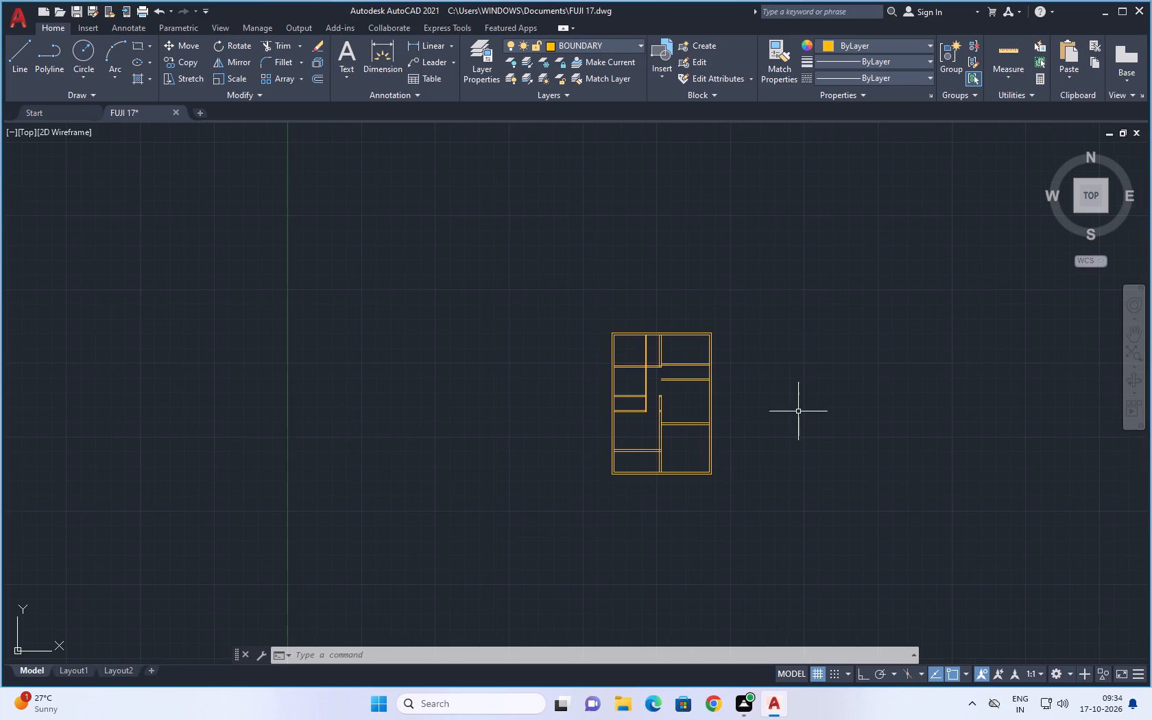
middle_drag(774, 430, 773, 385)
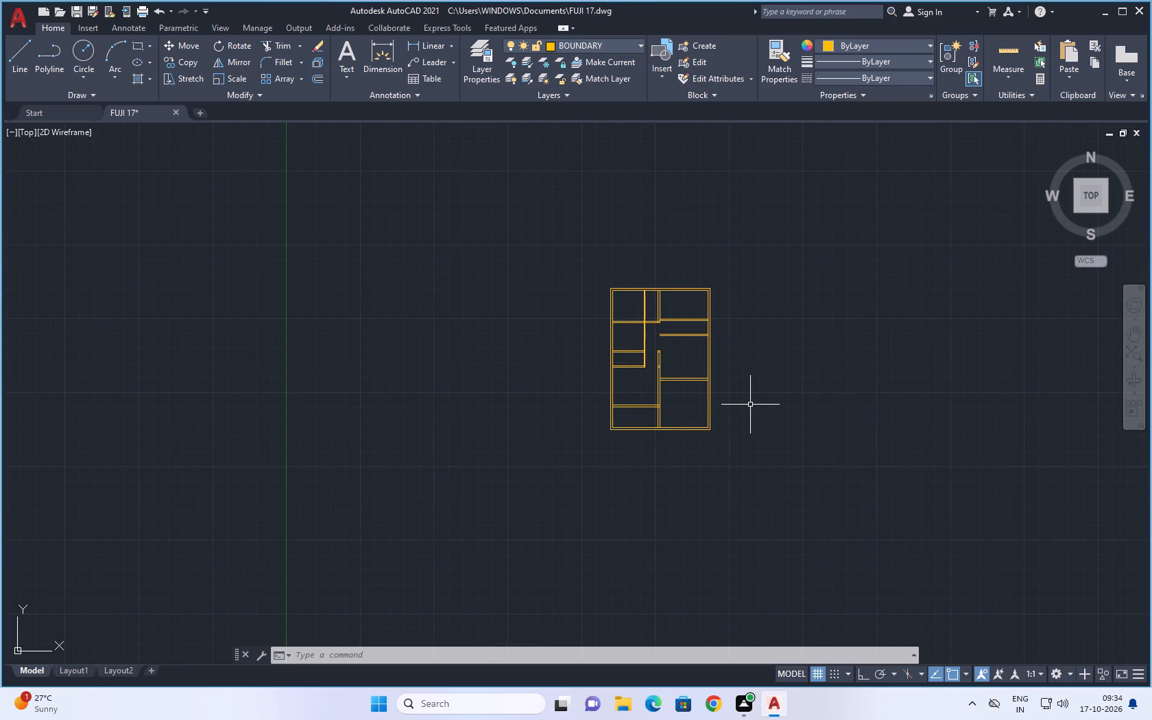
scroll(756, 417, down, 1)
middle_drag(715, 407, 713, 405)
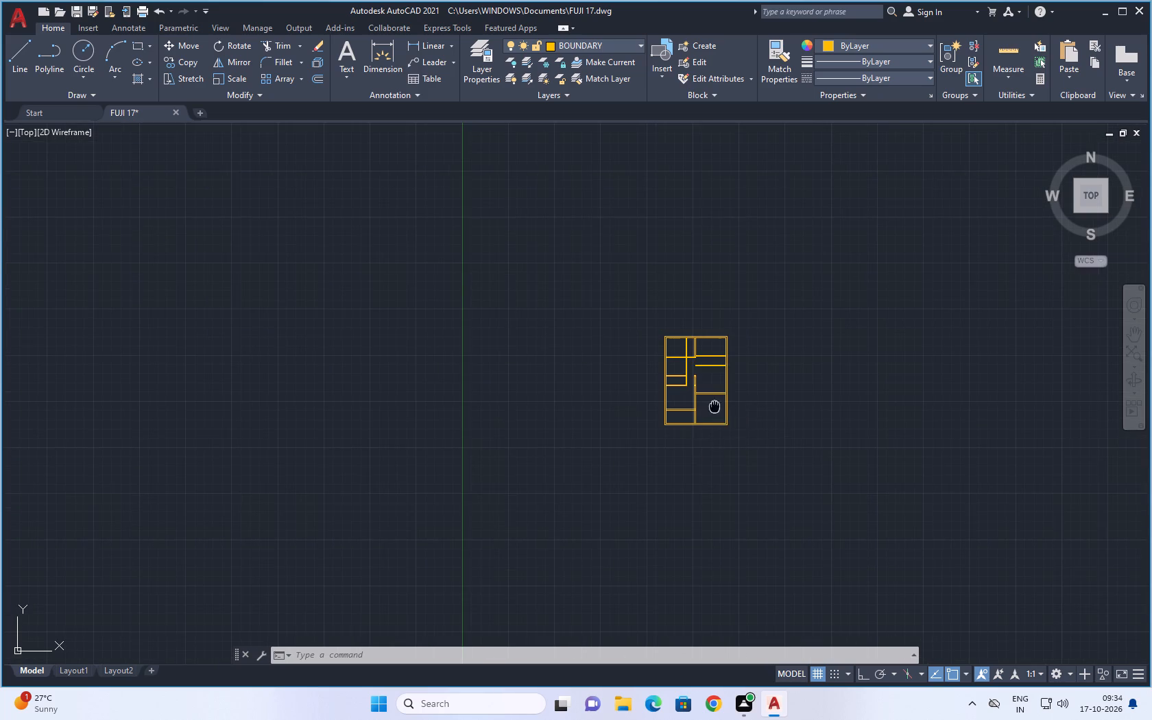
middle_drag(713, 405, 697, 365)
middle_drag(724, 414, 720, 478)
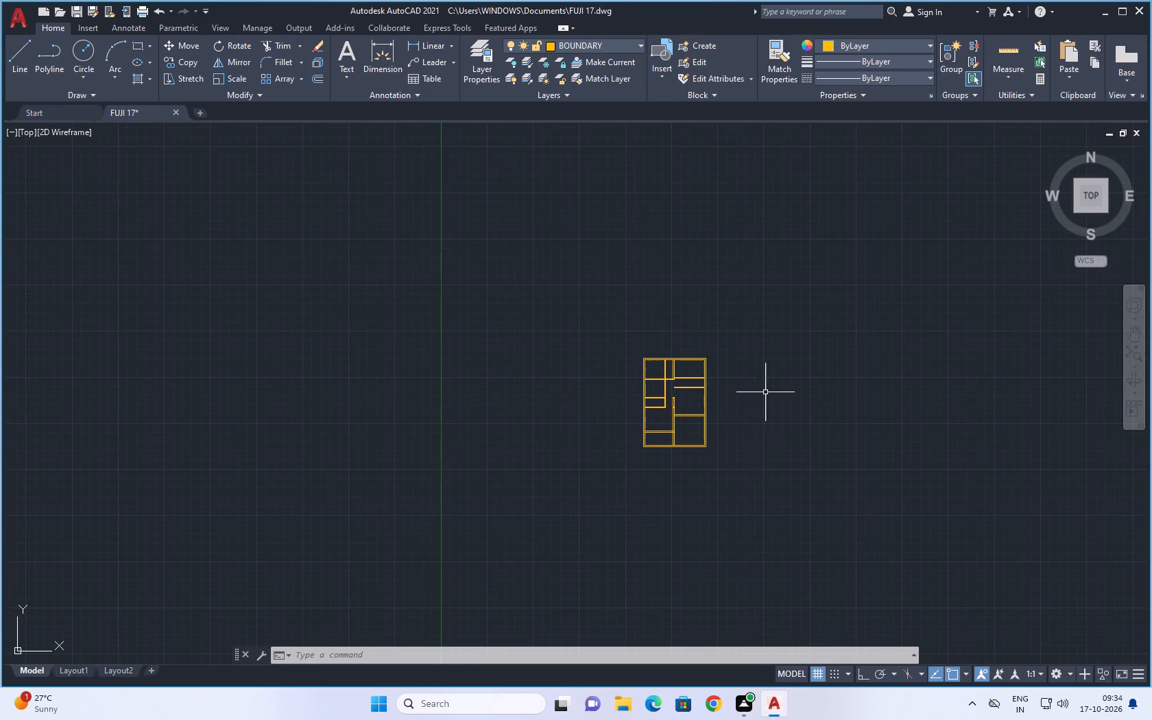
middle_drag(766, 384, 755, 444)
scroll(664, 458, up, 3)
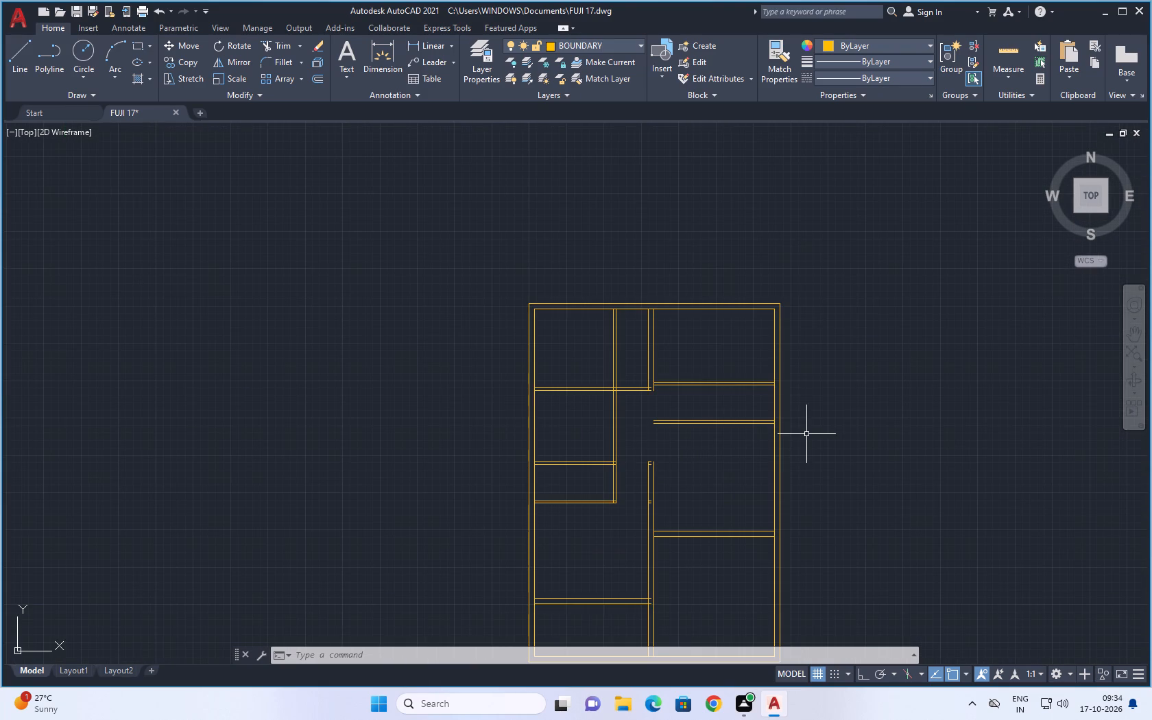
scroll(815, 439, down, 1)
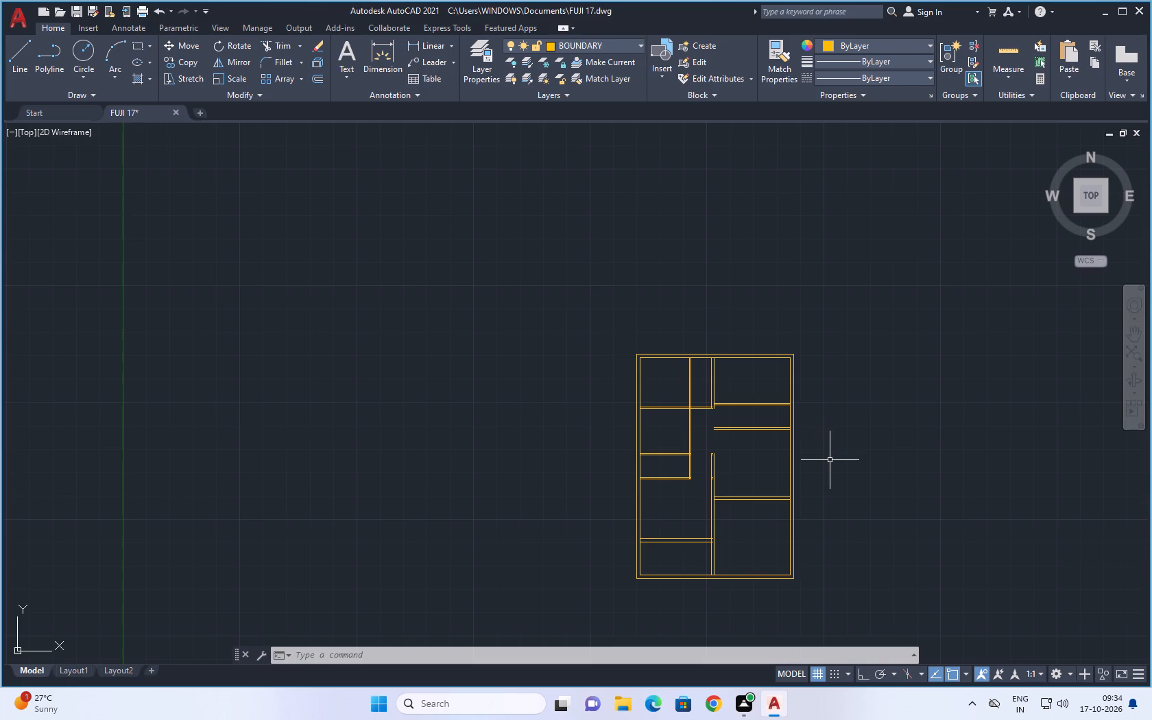
Break the top wall's inner line at the point where it meets the right face of the upper-left 4.5" vertical partition.
scroll(670, 403, up, 2)
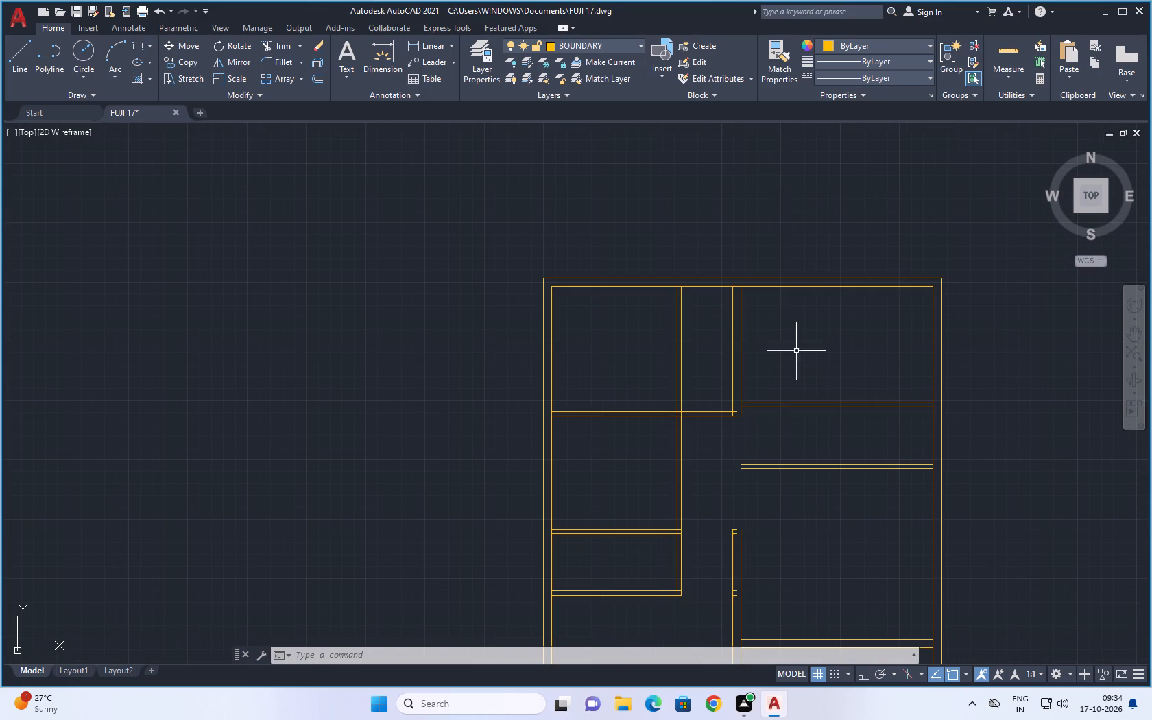
key(Escape)
key(Escape)
key(b)
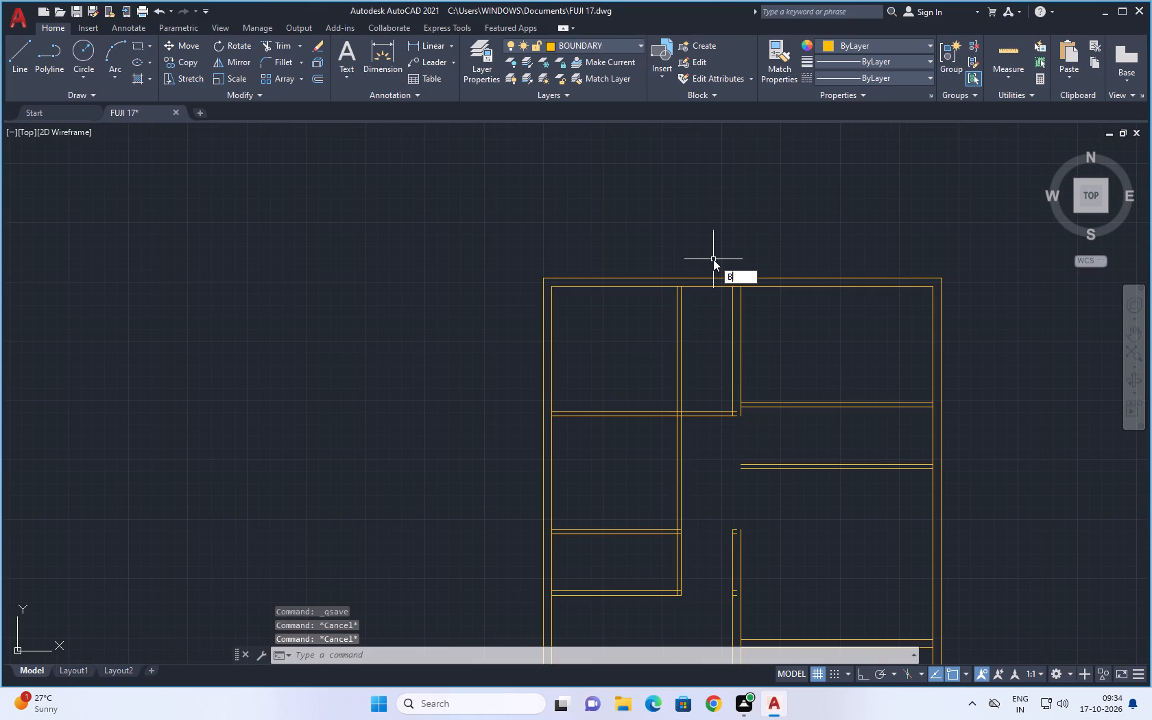
key(r)
key(e)
key(space)
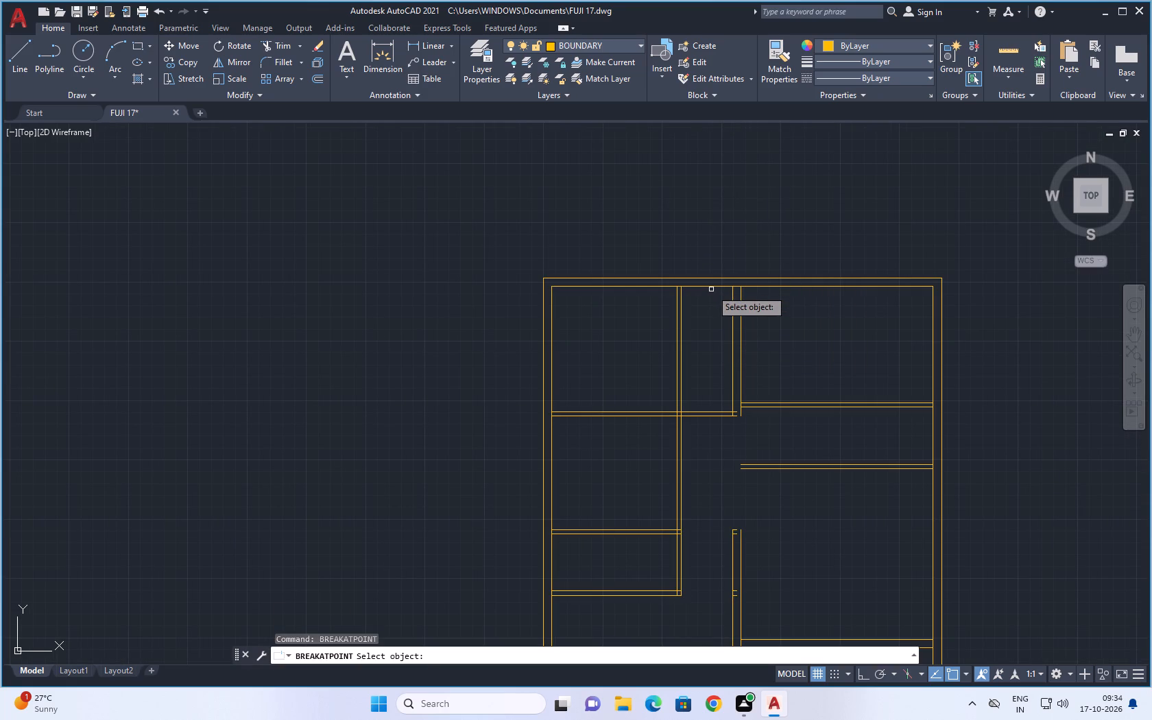
click(711, 287)
click(683, 286)
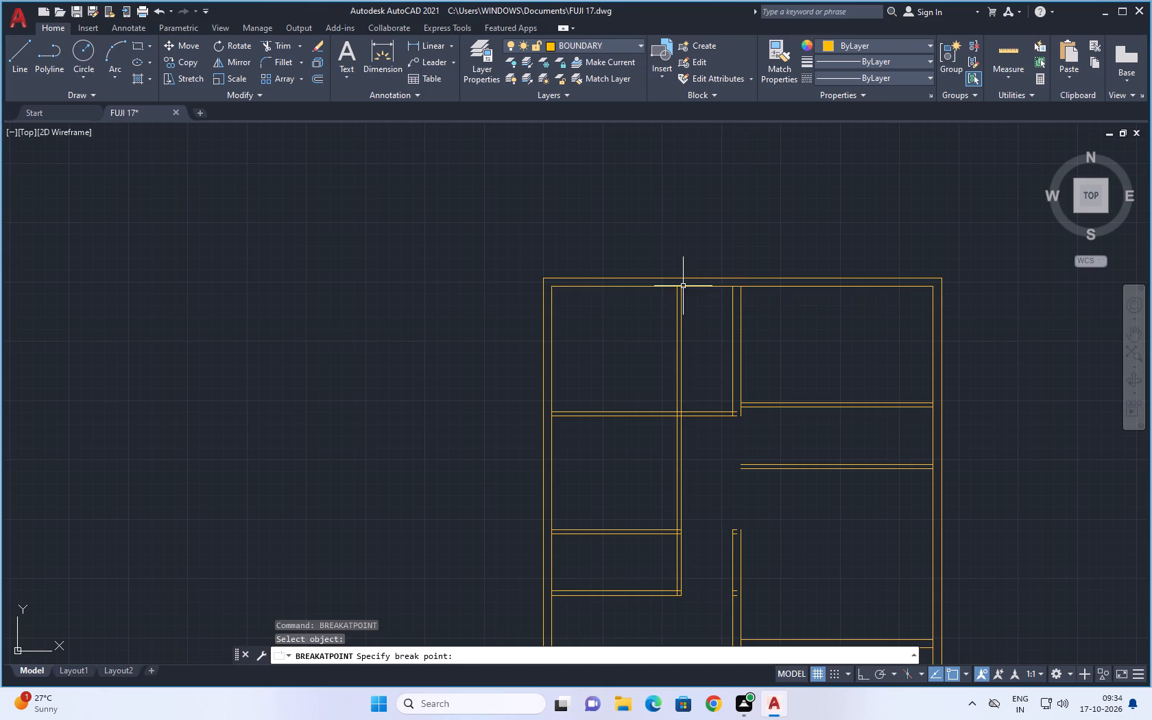
key(Escape)
key(Escape)
Add a 4.5" cross wall in the narrow top-middle room by offsetting the top wall's inner segment 7' downward, and that copy 4.5" downward.
key(o)
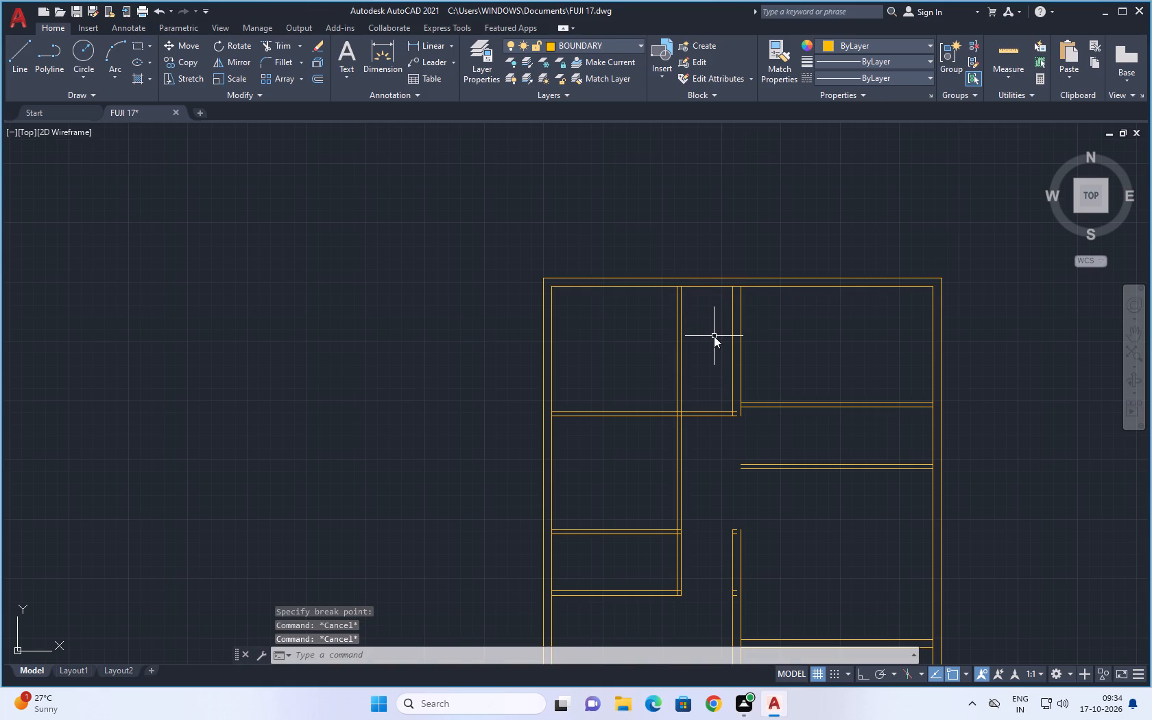
key(Return)
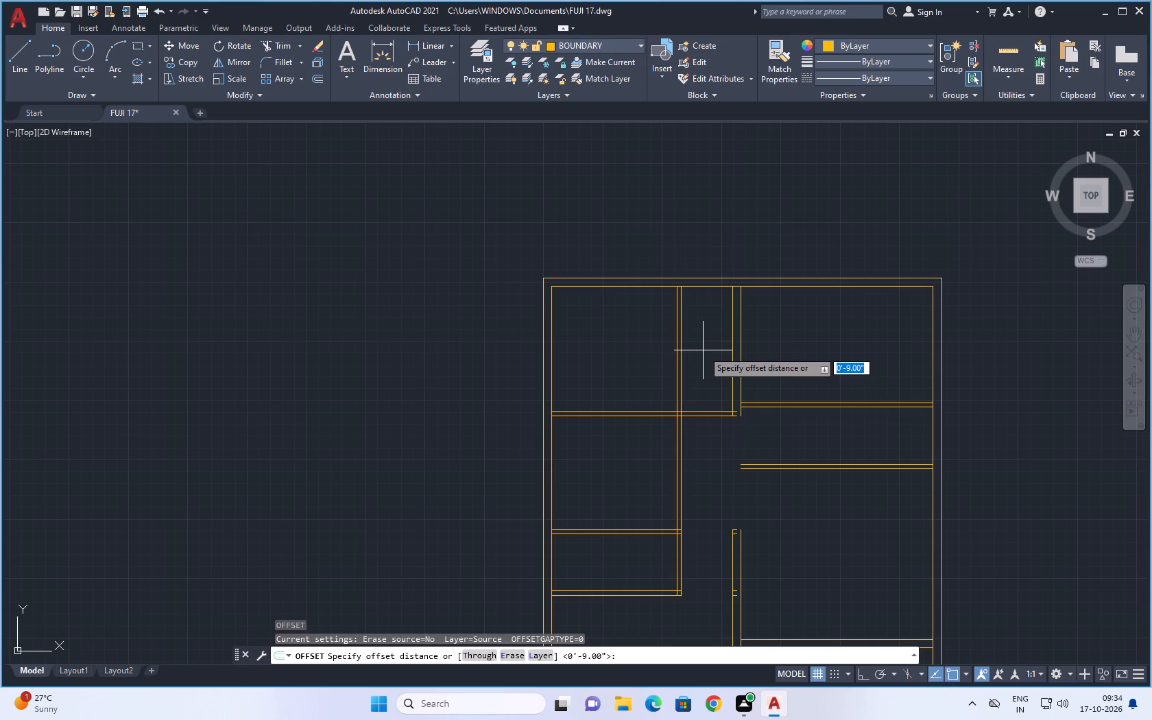
text(7')
key(Return)
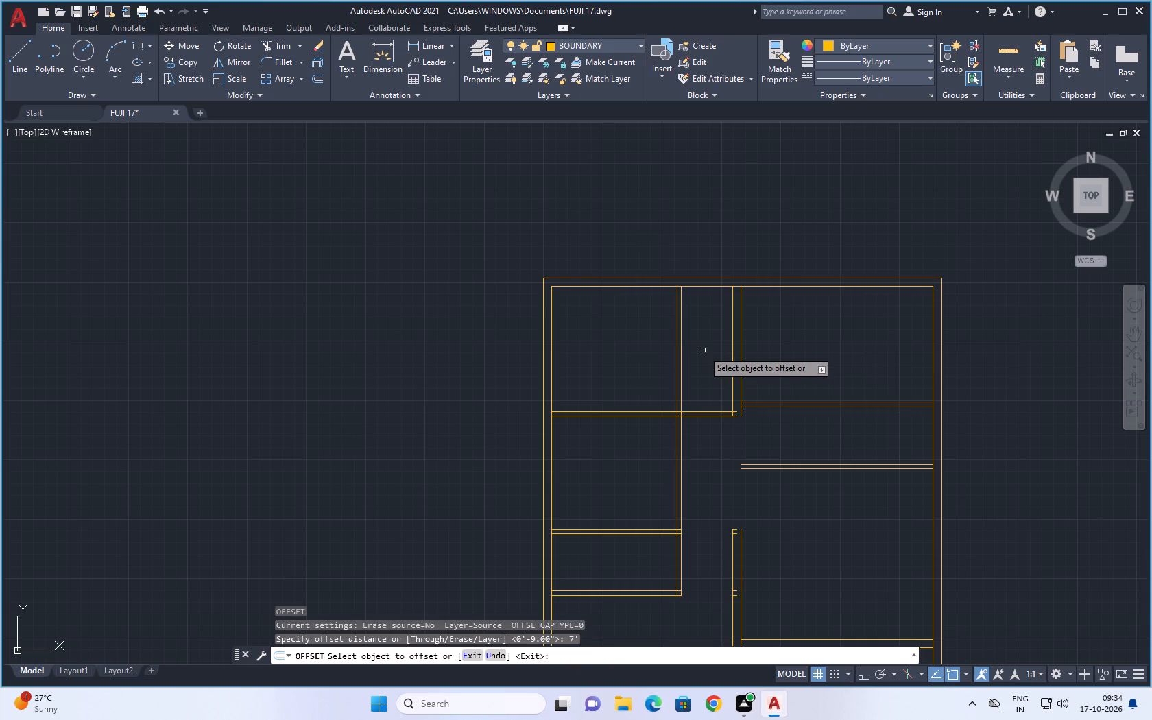
click(713, 287)
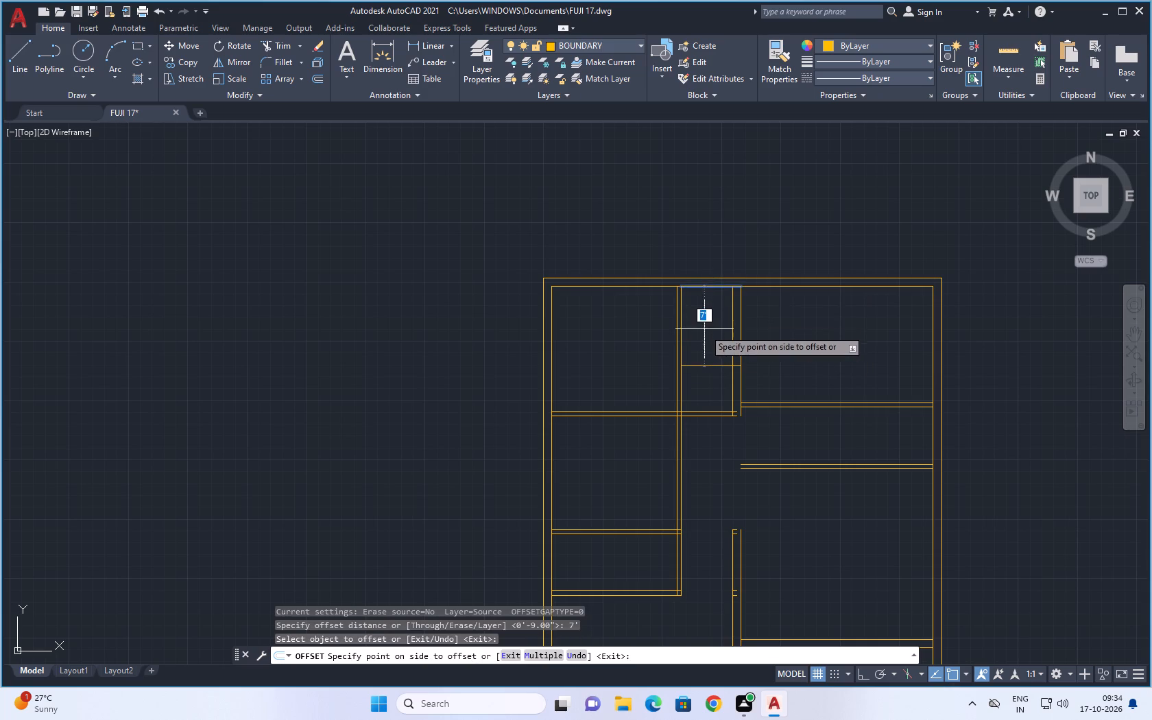
click(704, 330)
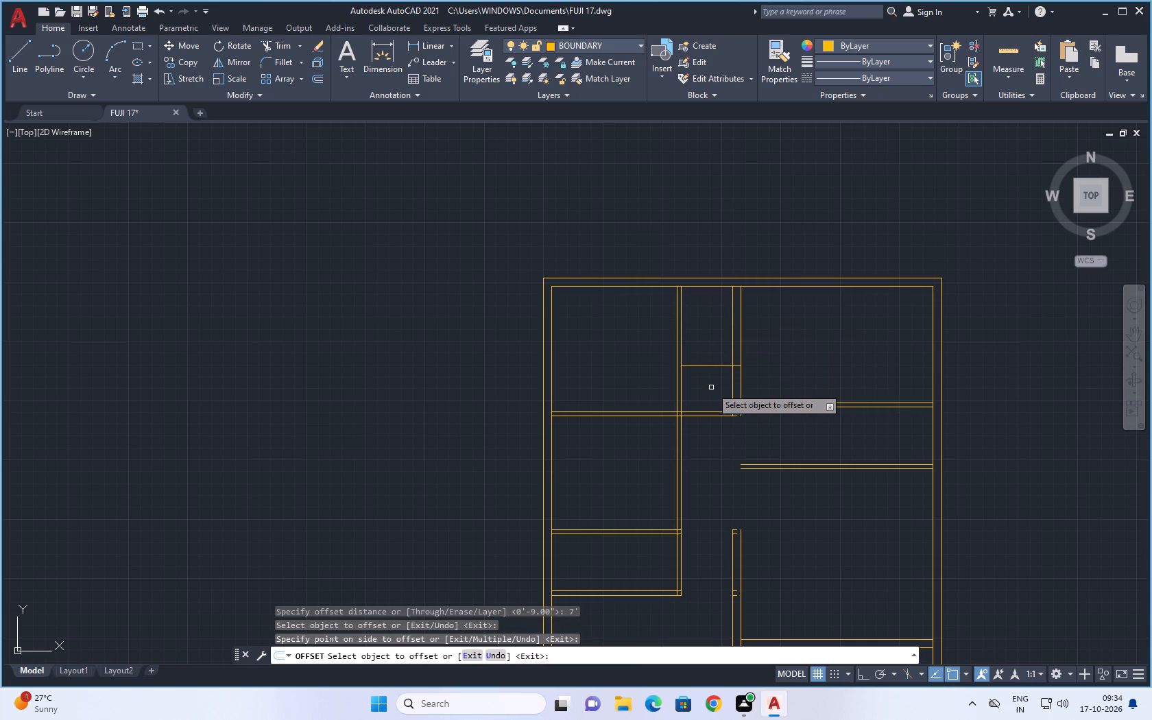
click(713, 367)
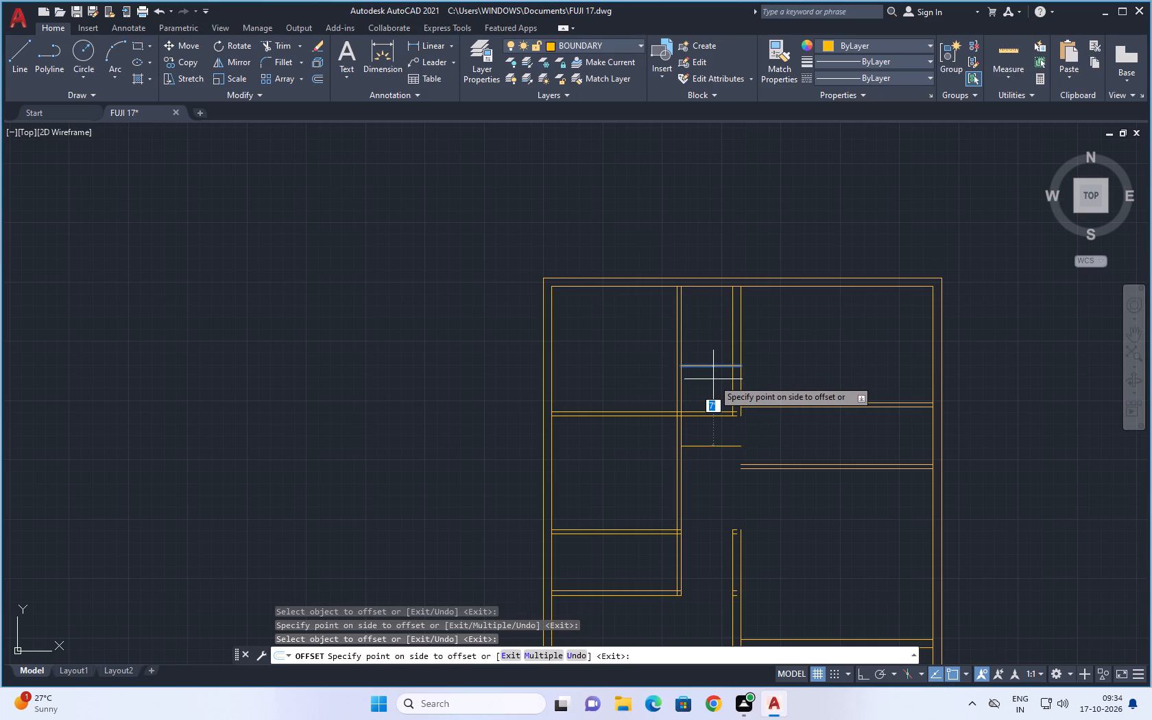
text(4.5")
key(Return)
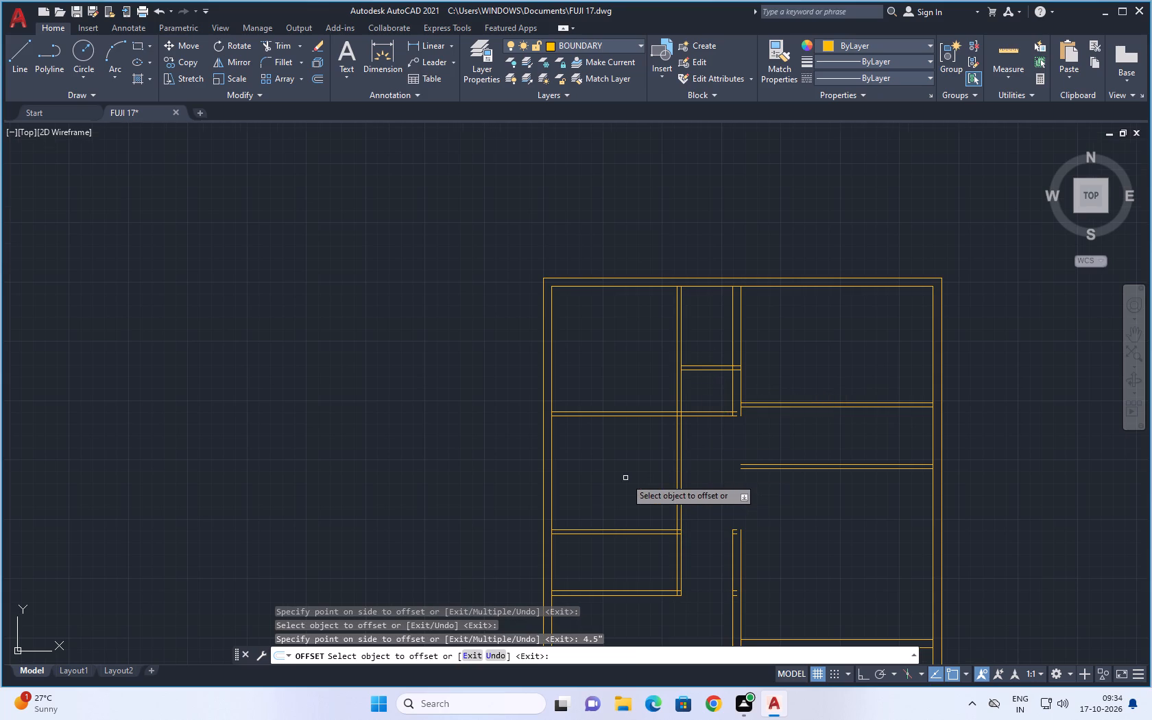
Add a 4.5" vertical partition in the bottom-left room by offsetting the left wall's inner line 3'7" inward, and that copy 4.5" to the right.
scroll(625, 478, down, 1)
middle_drag(620, 479, 614, 278)
scroll(573, 488, up, 1)
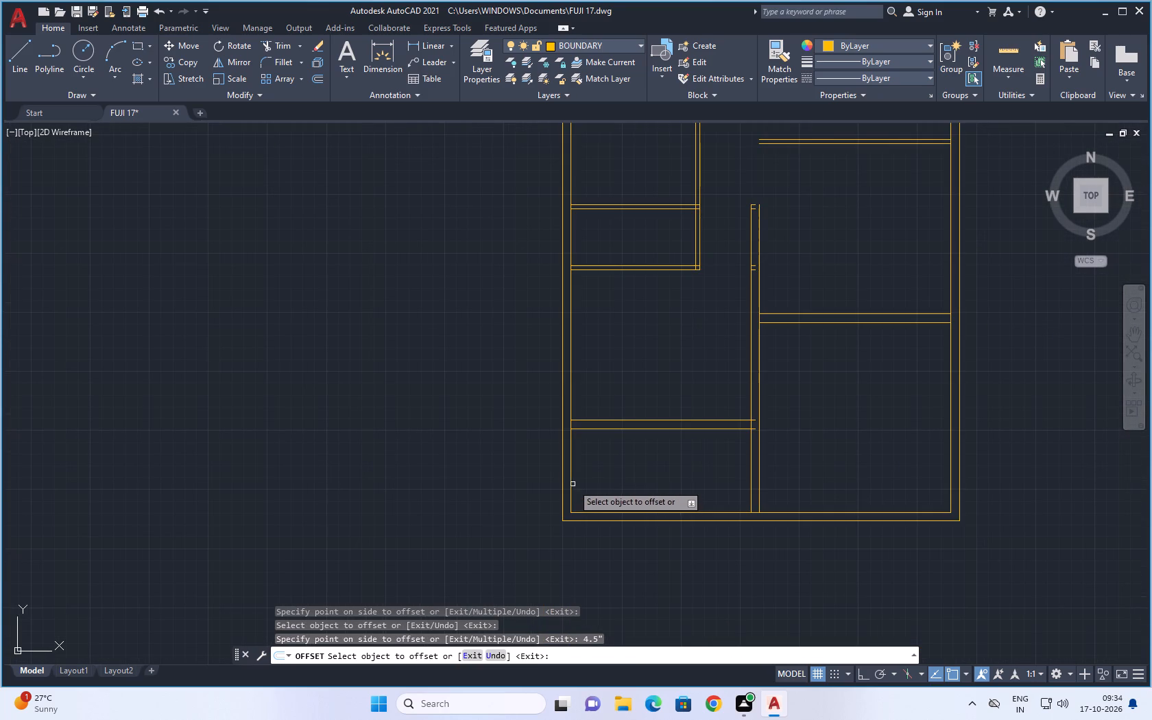
click(572, 483)
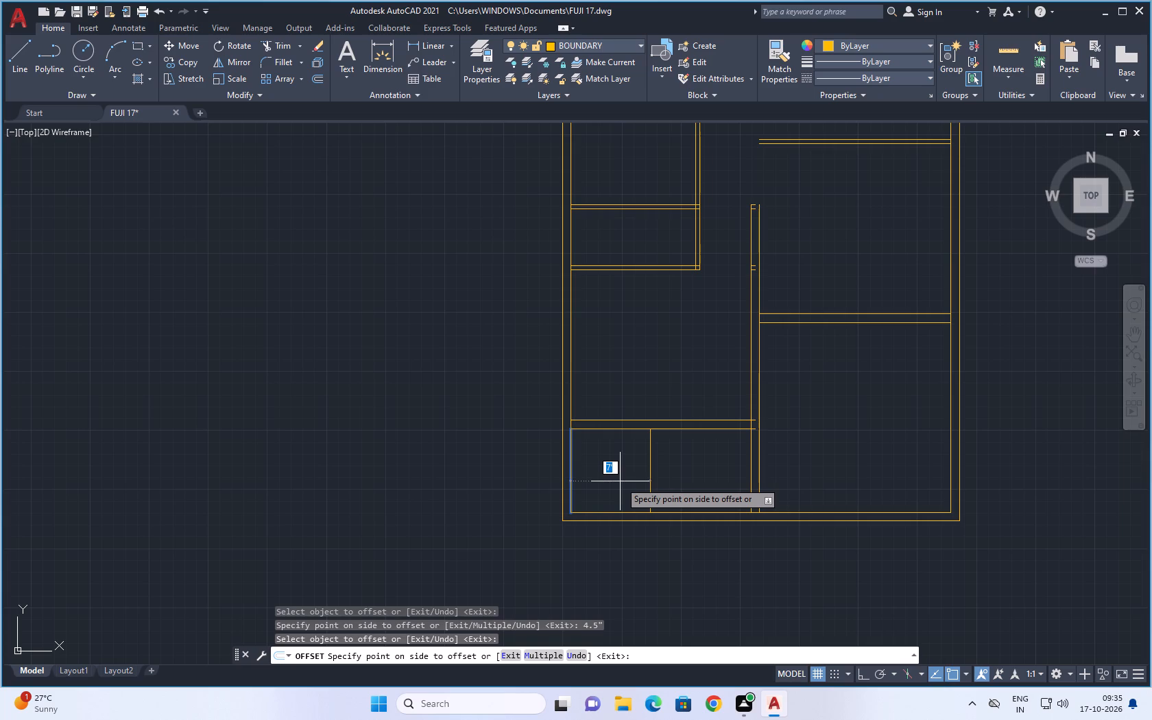
key(3)
text('7)
key(shift+quotedbl)
key(Return)
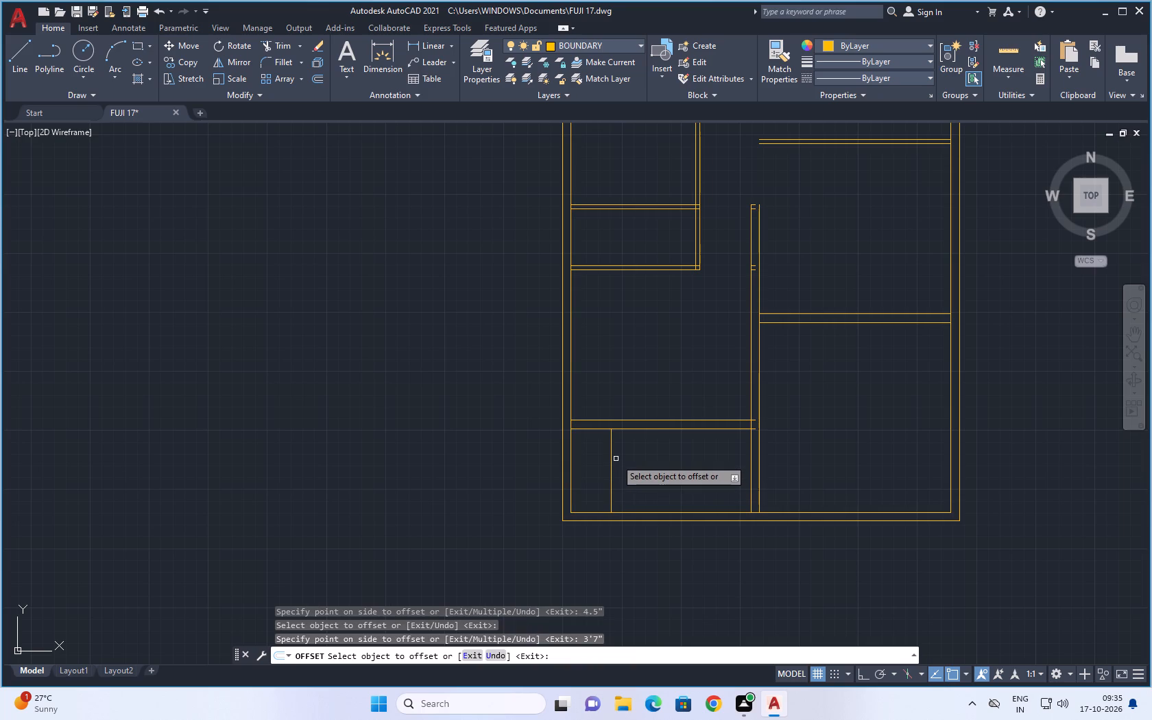
scroll(625, 459, down, 1)
middle_drag(641, 459, 589, 427)
scroll(579, 442, up, 1)
middle_drag(595, 432, 580, 459)
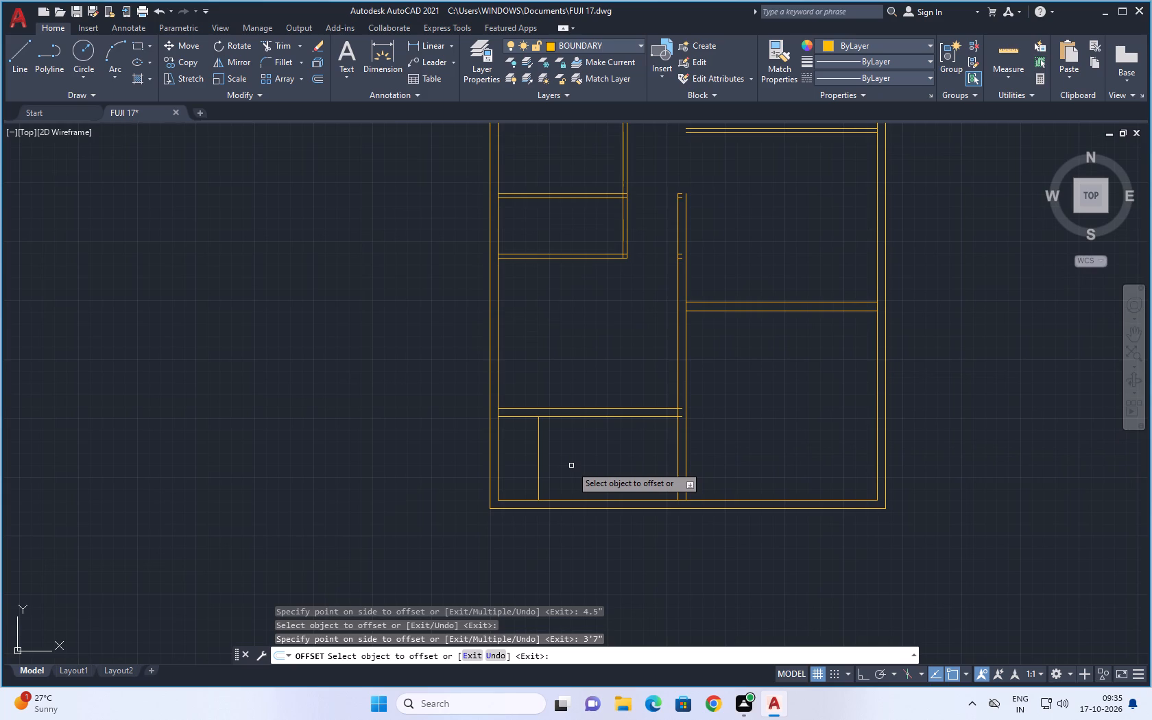
click(538, 450)
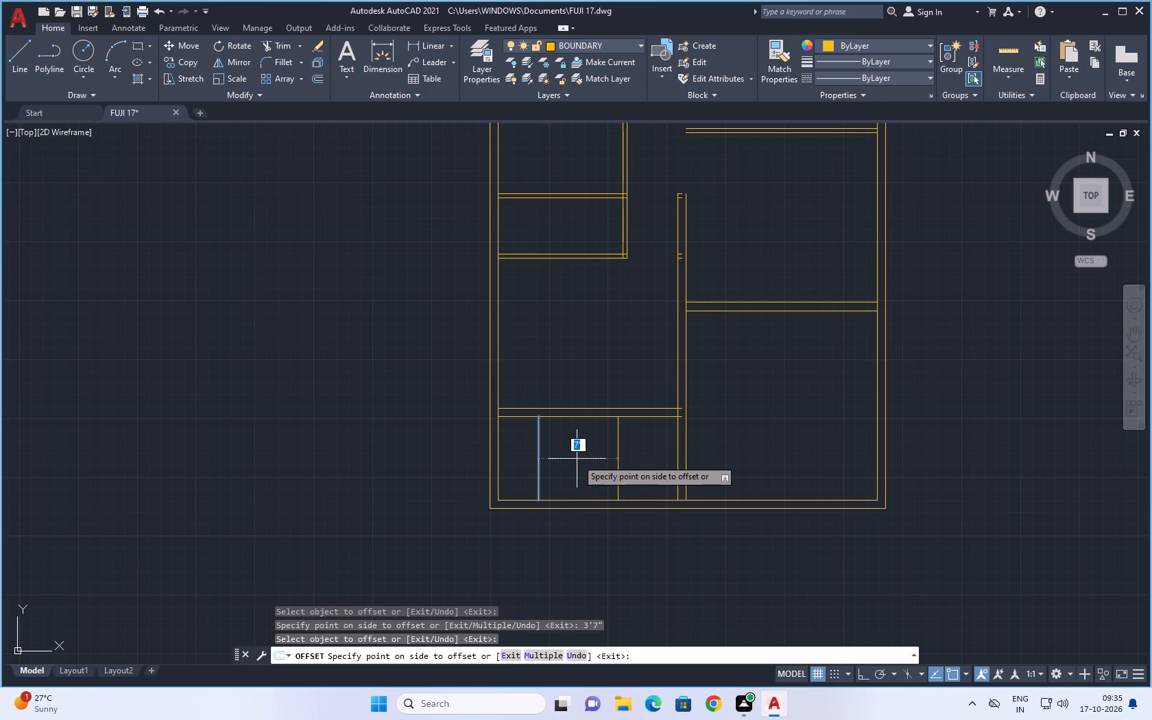
text(4.5")
key(Return)
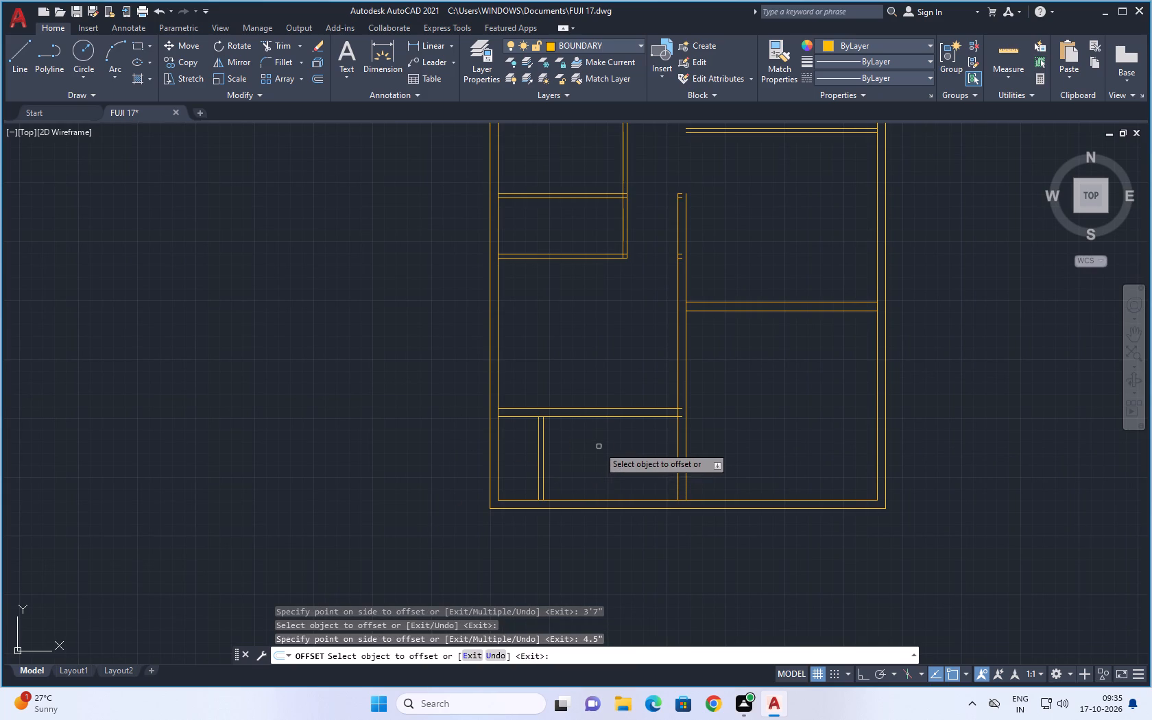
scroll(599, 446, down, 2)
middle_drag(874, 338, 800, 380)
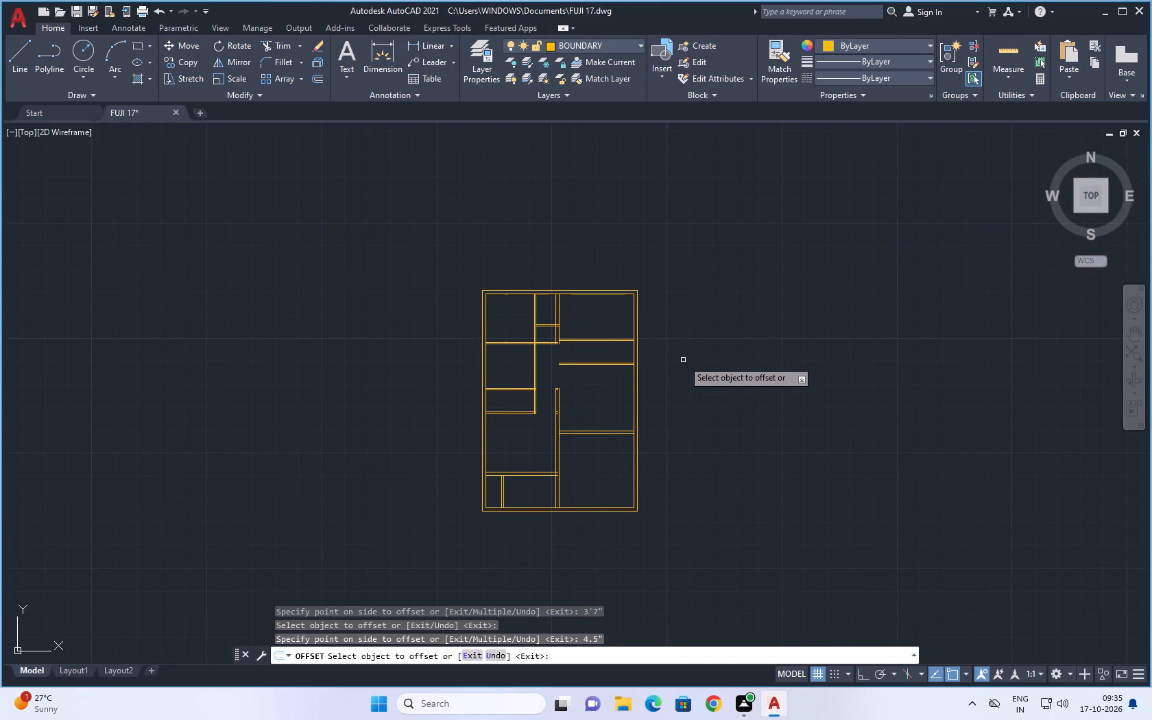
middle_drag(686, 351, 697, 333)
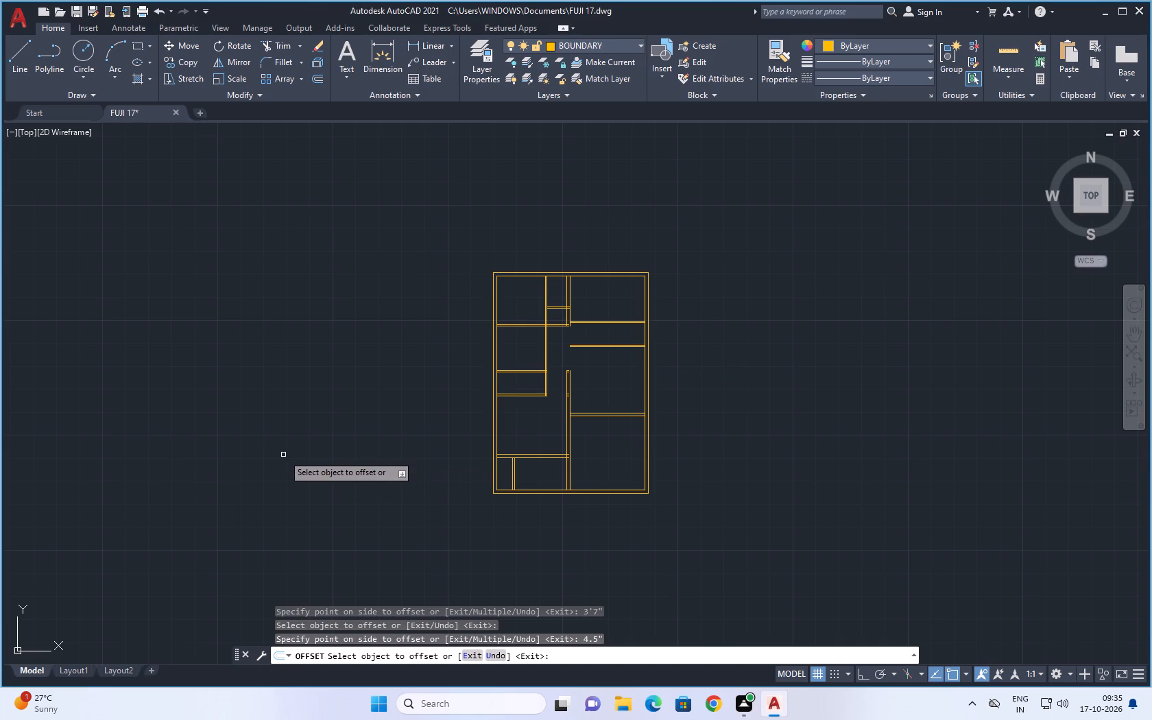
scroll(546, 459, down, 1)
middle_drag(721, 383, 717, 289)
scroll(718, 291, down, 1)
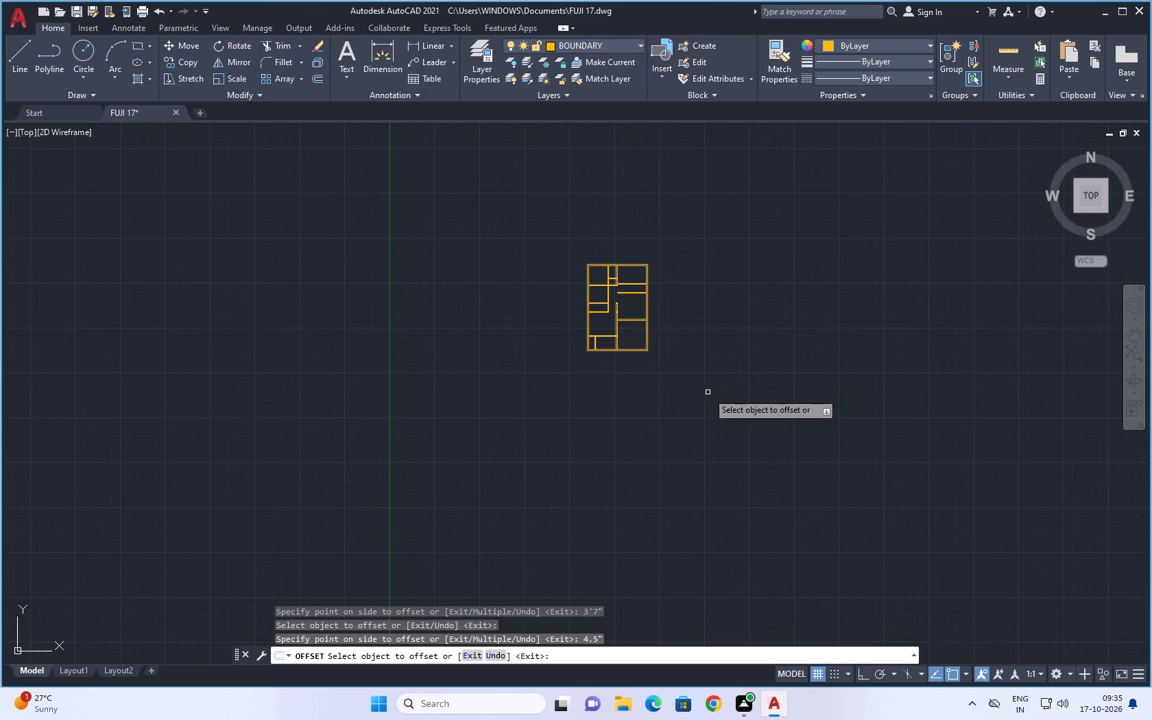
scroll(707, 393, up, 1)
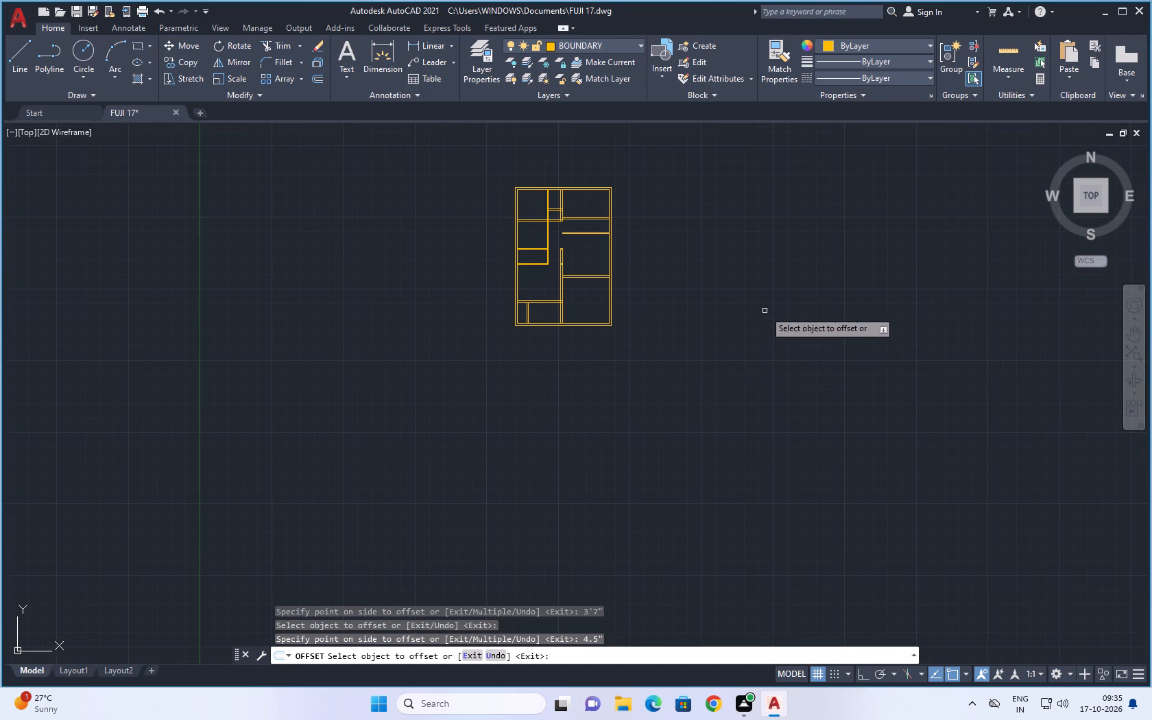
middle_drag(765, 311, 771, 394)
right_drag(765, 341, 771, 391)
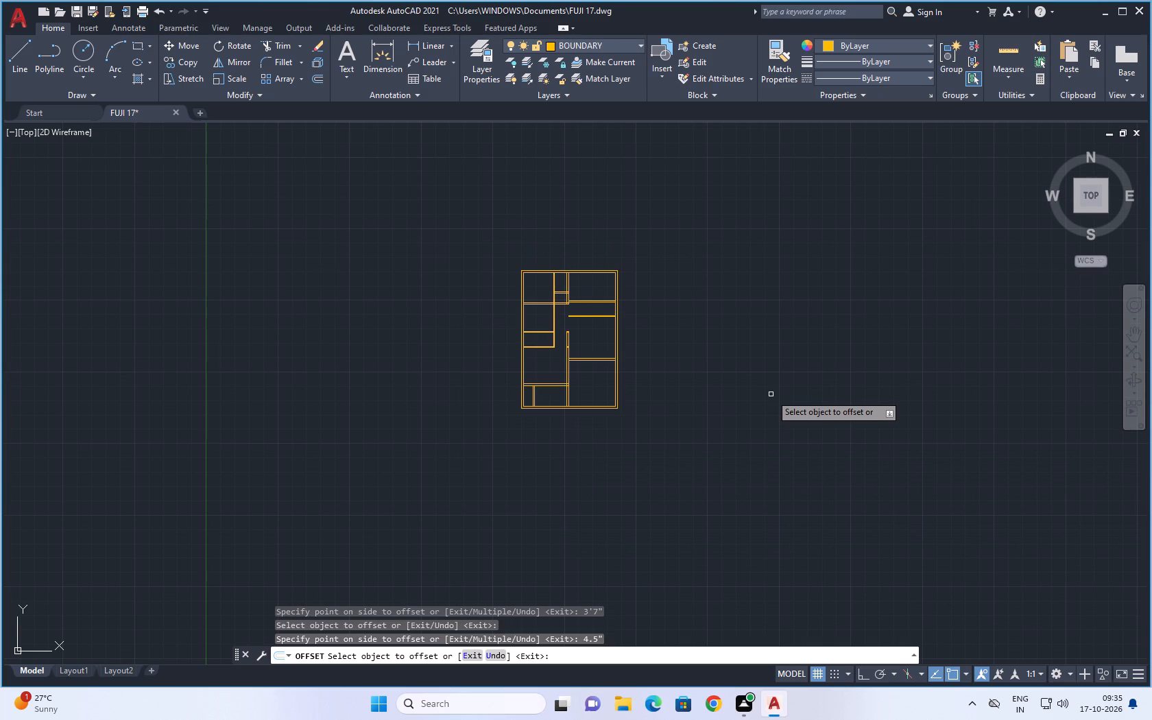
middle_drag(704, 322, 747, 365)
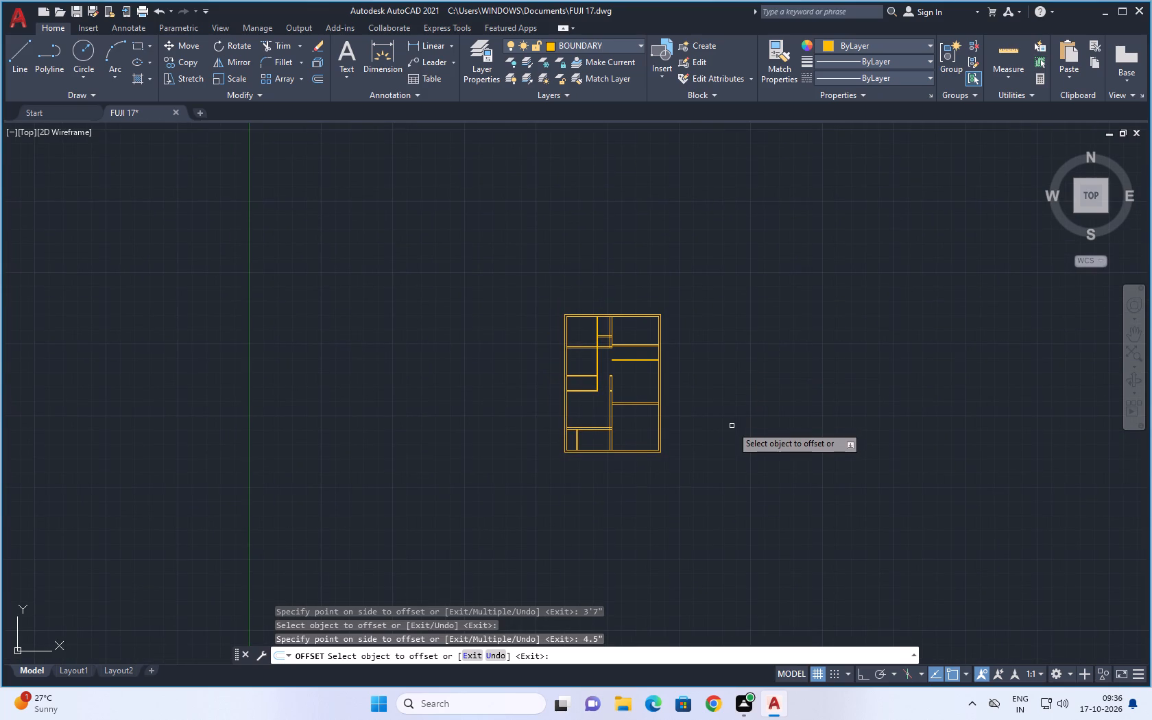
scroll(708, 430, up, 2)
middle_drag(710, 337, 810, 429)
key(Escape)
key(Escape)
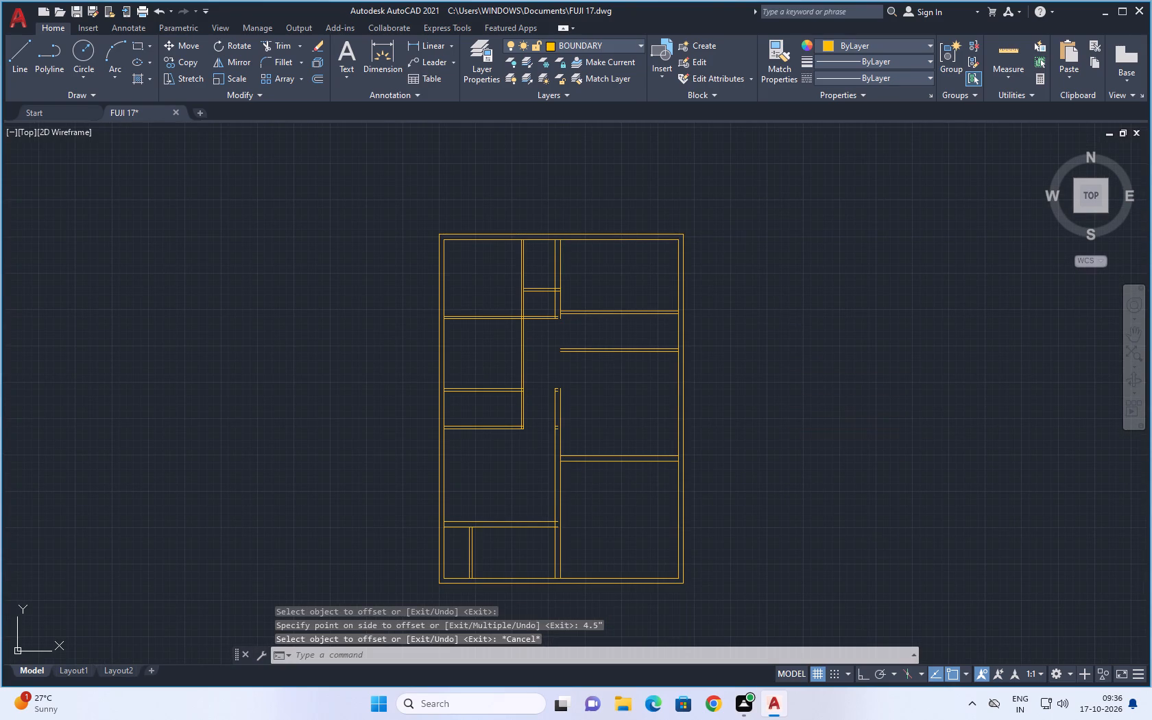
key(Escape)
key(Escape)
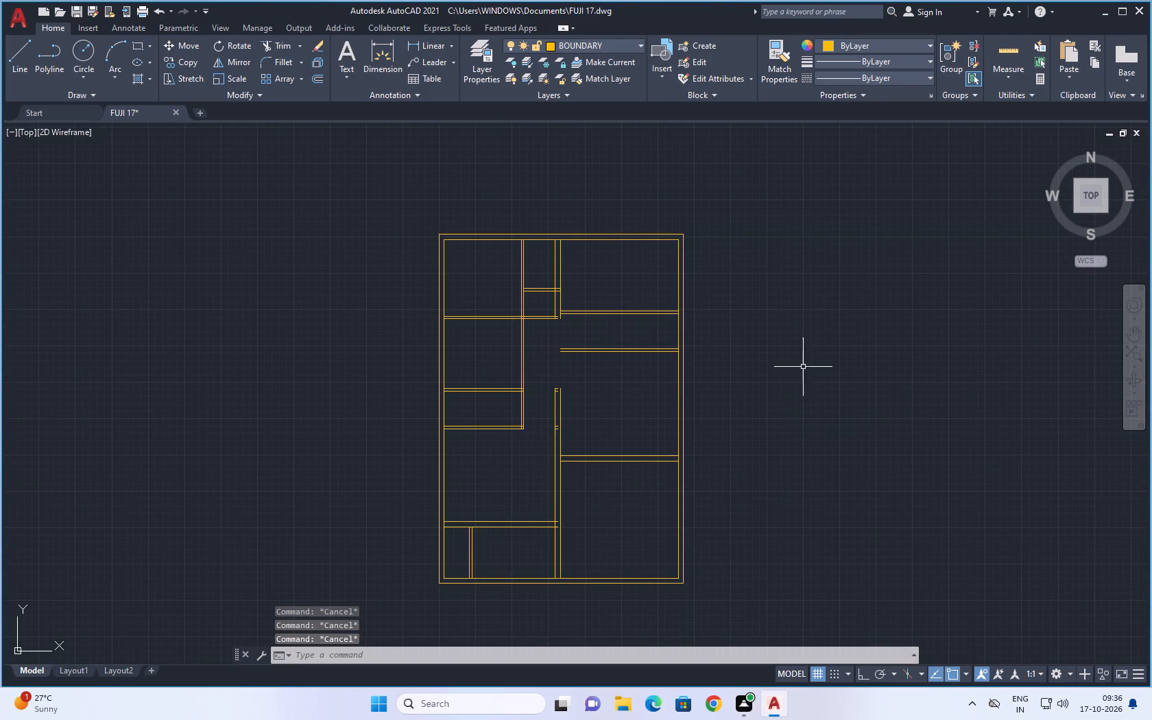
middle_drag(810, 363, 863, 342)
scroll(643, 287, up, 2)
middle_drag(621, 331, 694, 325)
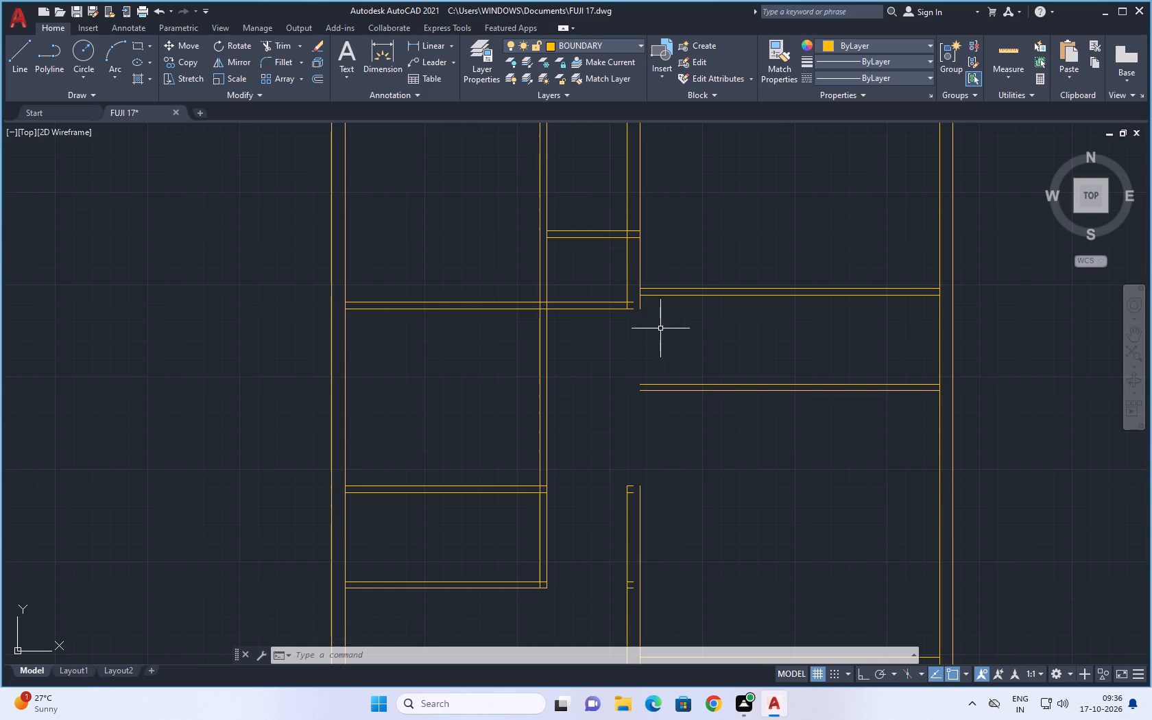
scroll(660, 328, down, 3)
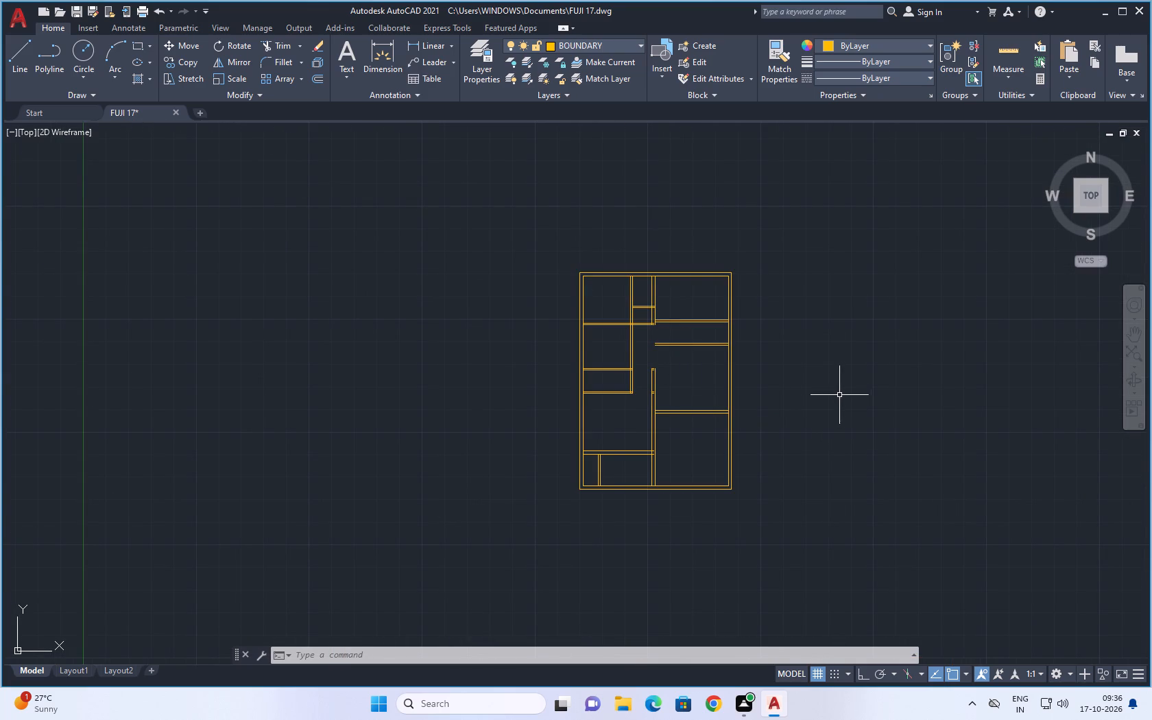
Break the left wall's inner line at the upper and lower cross walls of the small left-middle room, separating the segment between them.
scroll(592, 367, up, 2)
key(Escape)
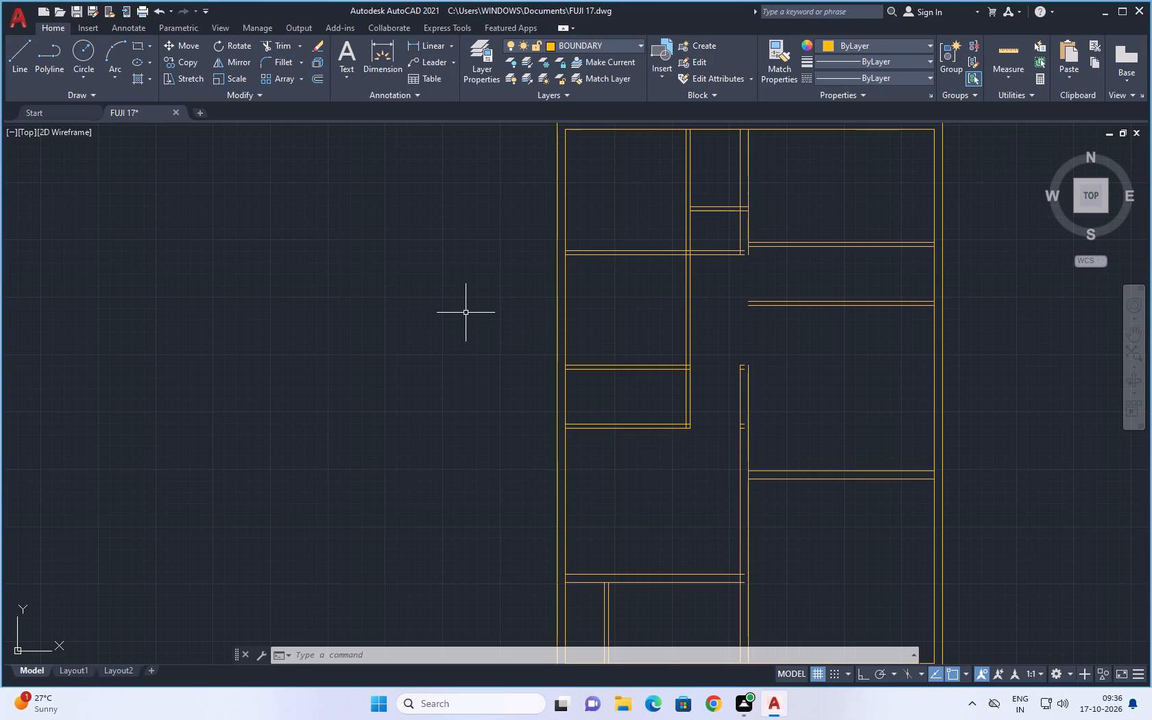
key(Escape)
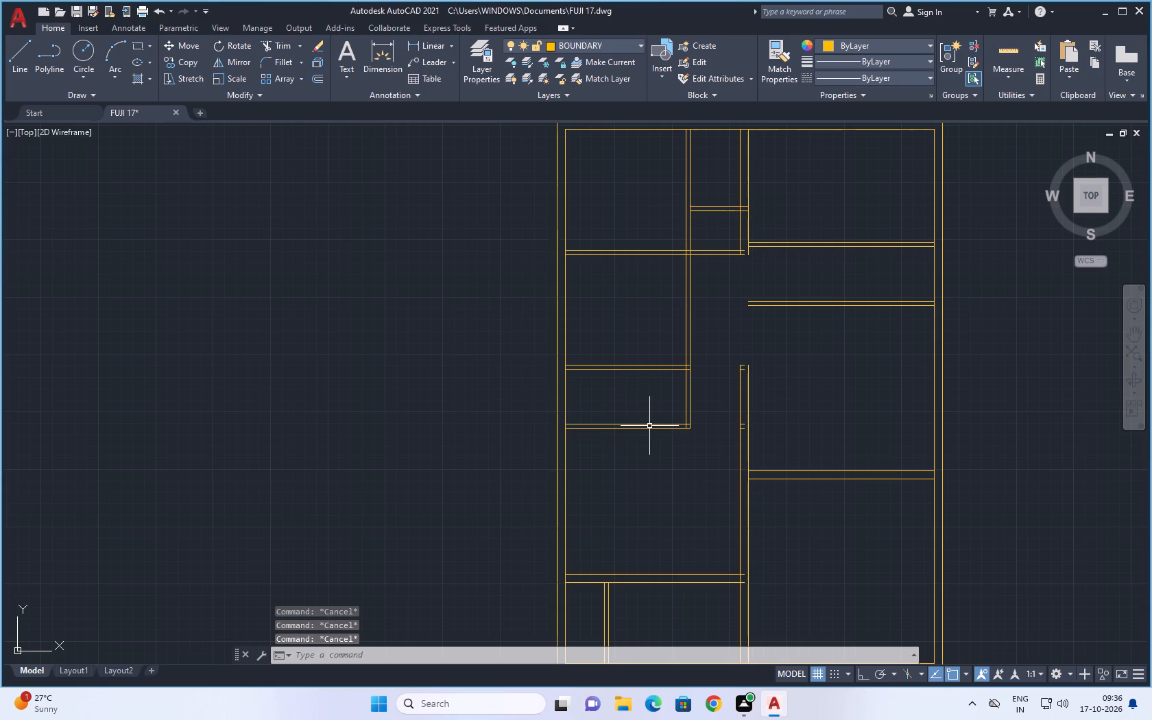
text(BRE)
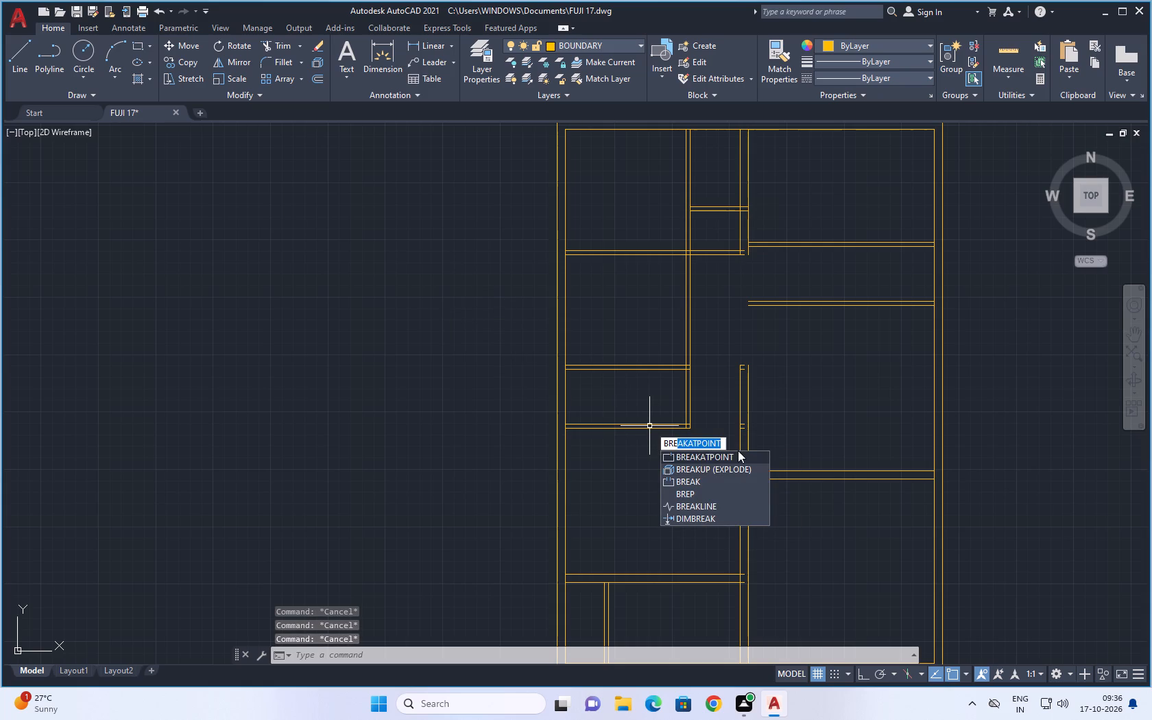
click(738, 452)
click(566, 466)
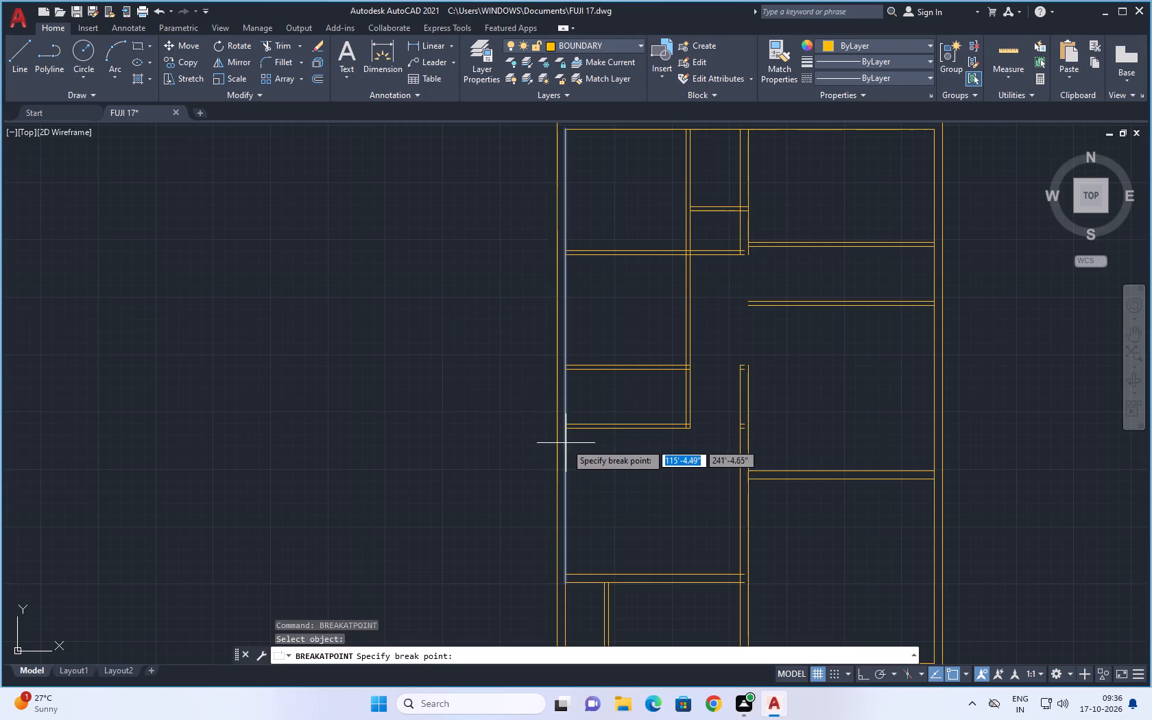
scroll(568, 426, up, 3)
click(547, 420)
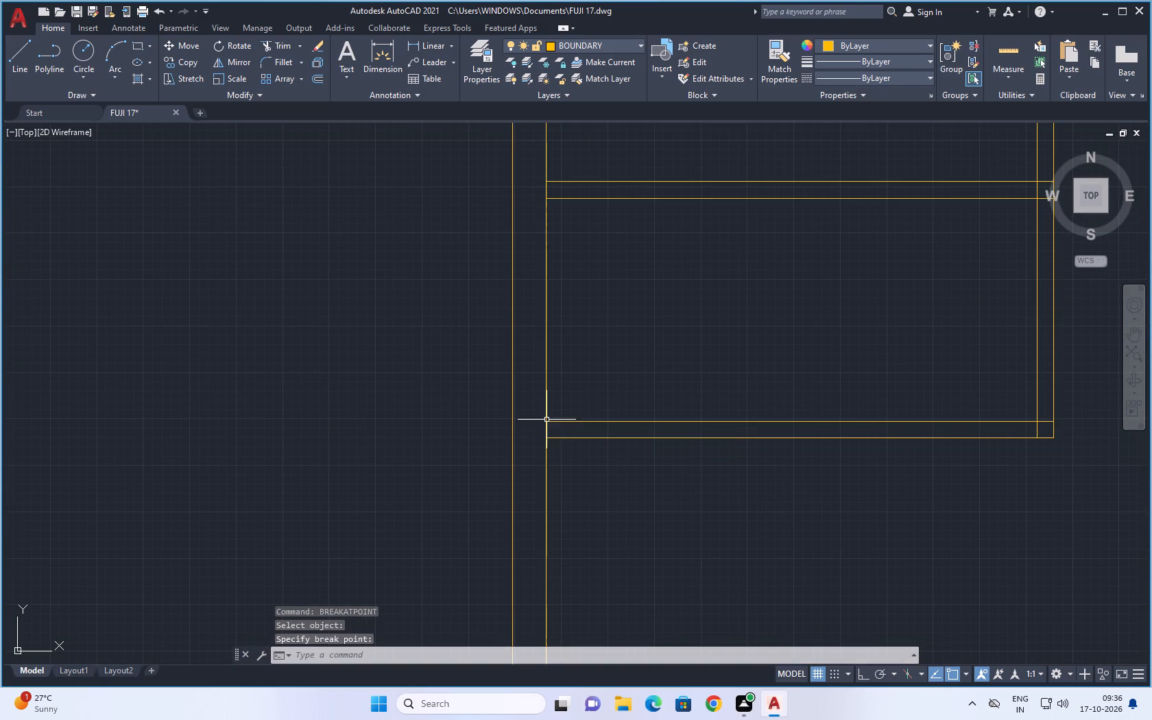
scroll(625, 352, down, 2)
middle_drag(648, 339, 625, 410)
key(space)
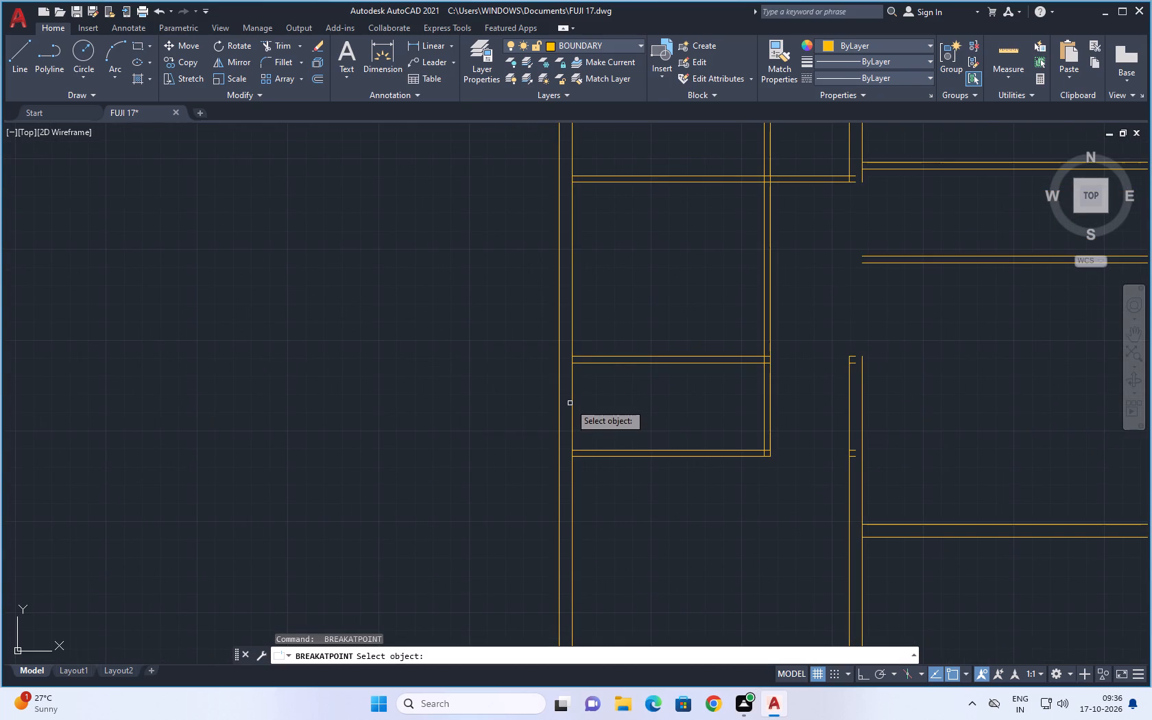
click(572, 400)
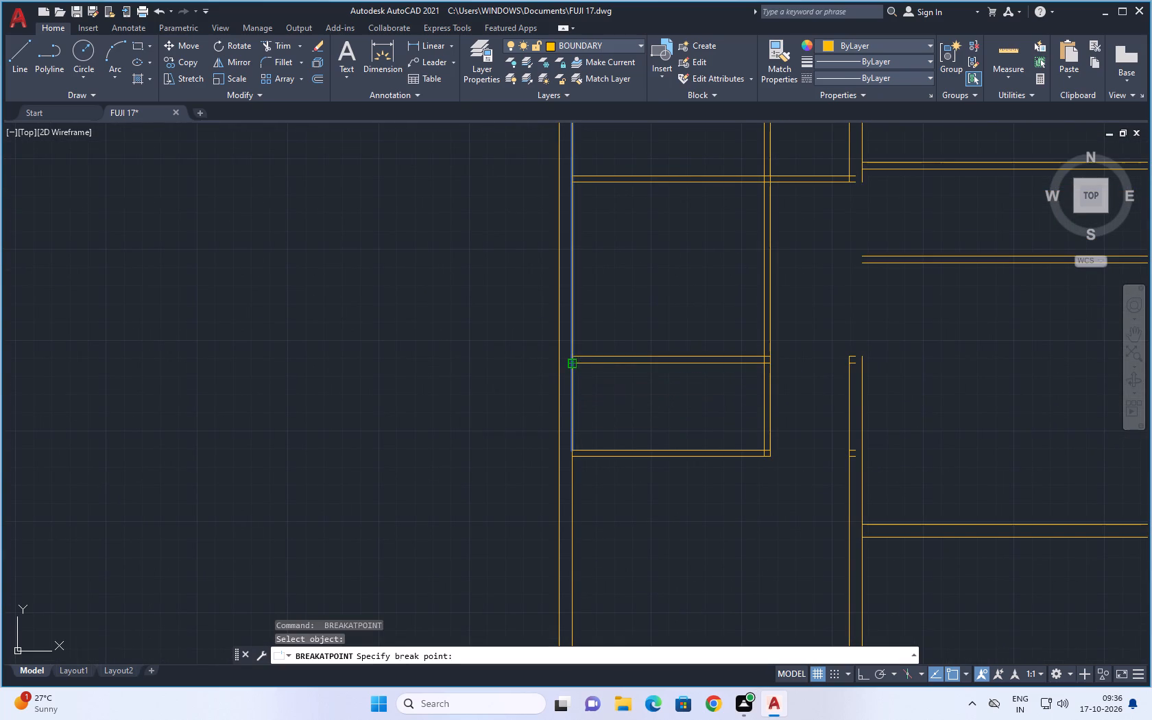
click(573, 365)
scroll(627, 389, down, 3)
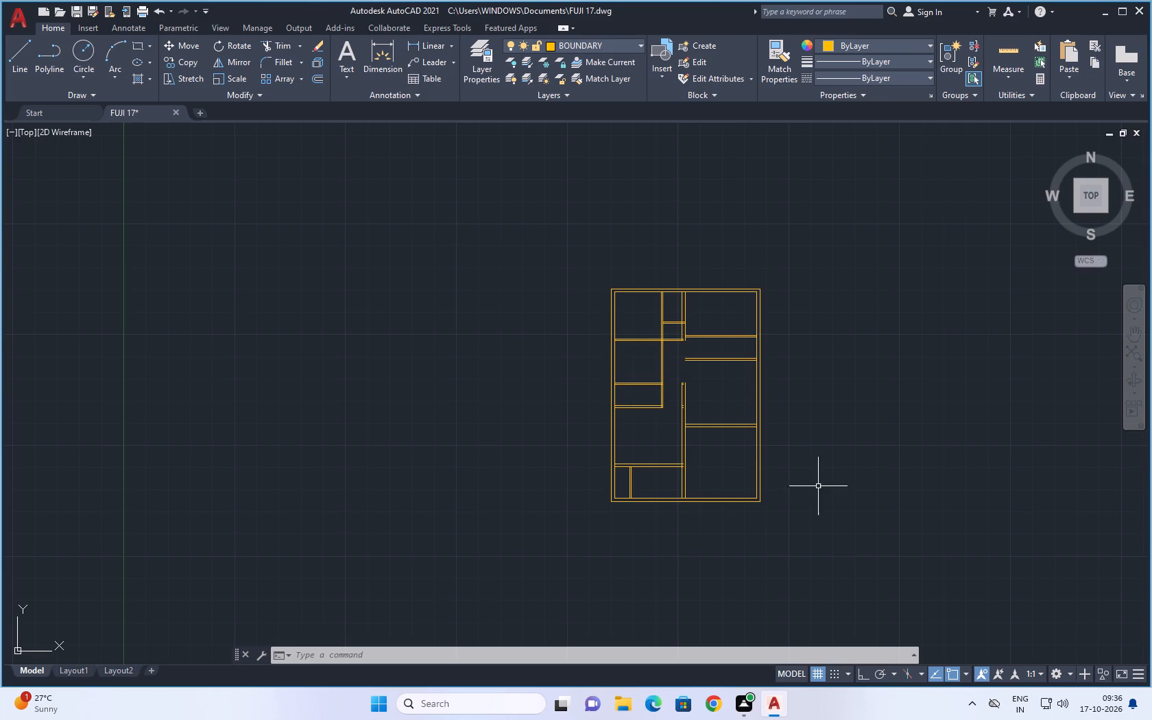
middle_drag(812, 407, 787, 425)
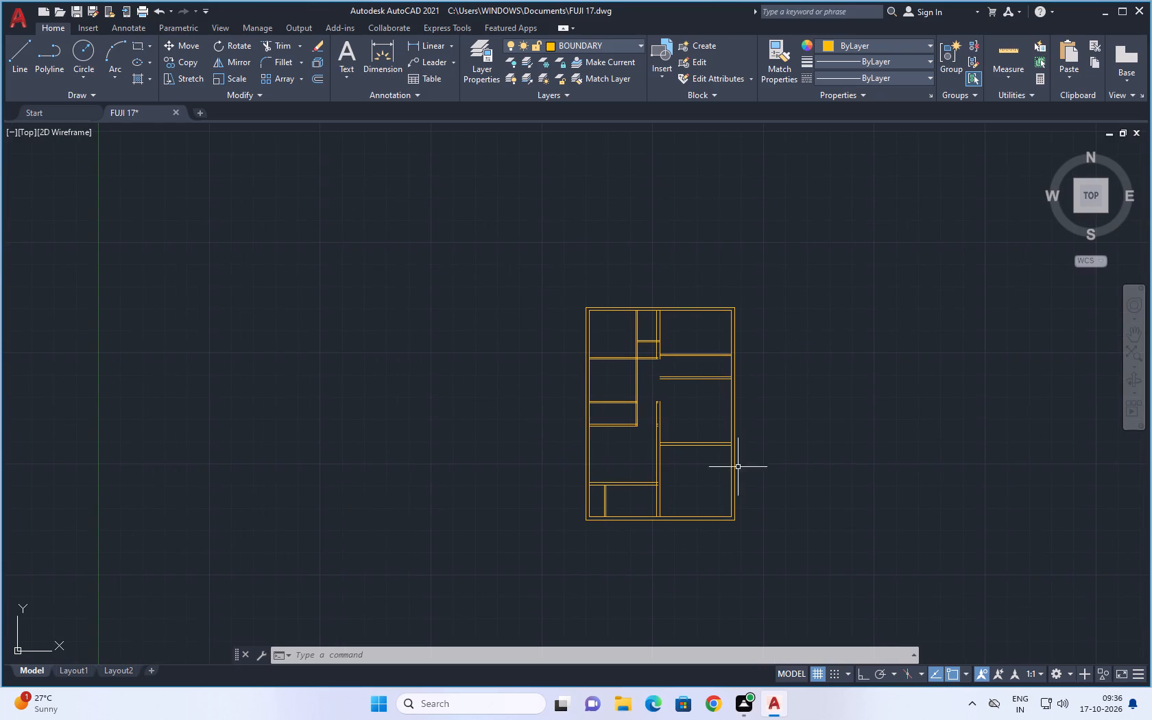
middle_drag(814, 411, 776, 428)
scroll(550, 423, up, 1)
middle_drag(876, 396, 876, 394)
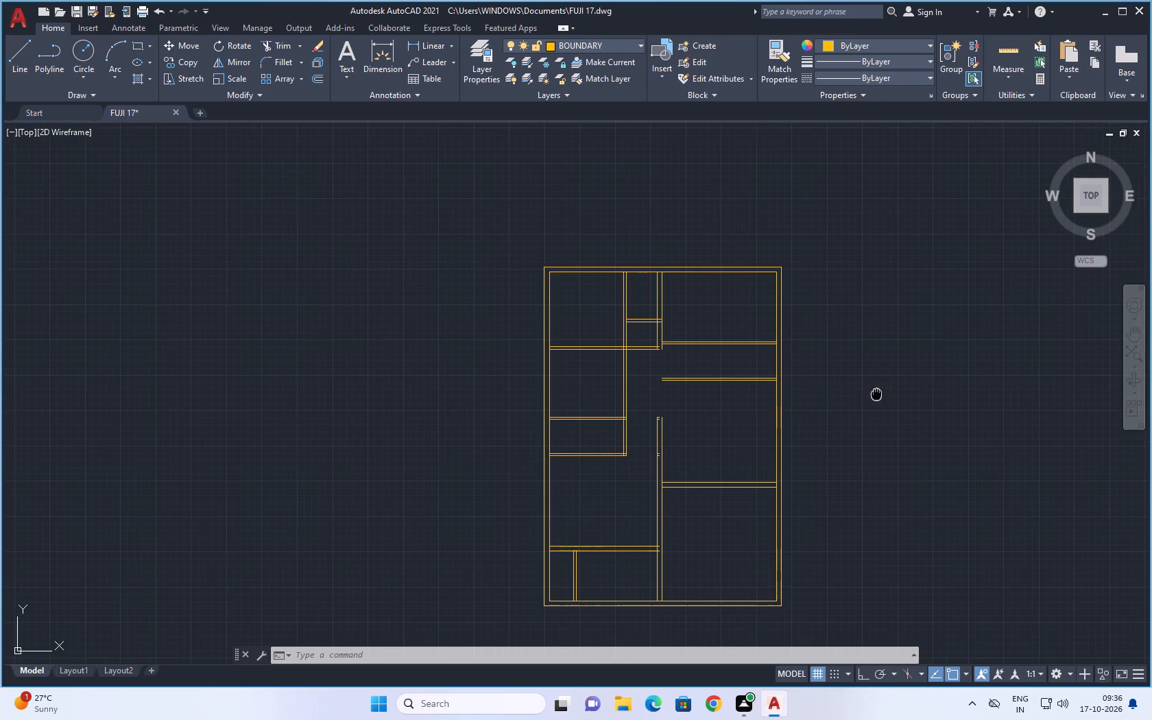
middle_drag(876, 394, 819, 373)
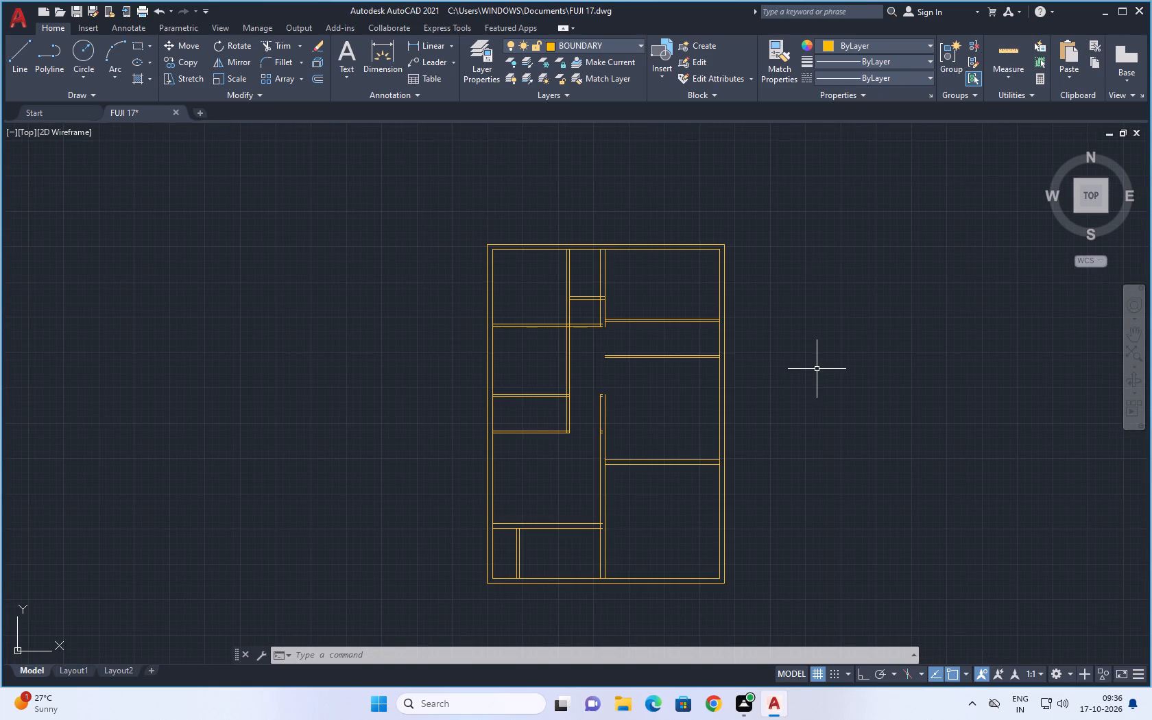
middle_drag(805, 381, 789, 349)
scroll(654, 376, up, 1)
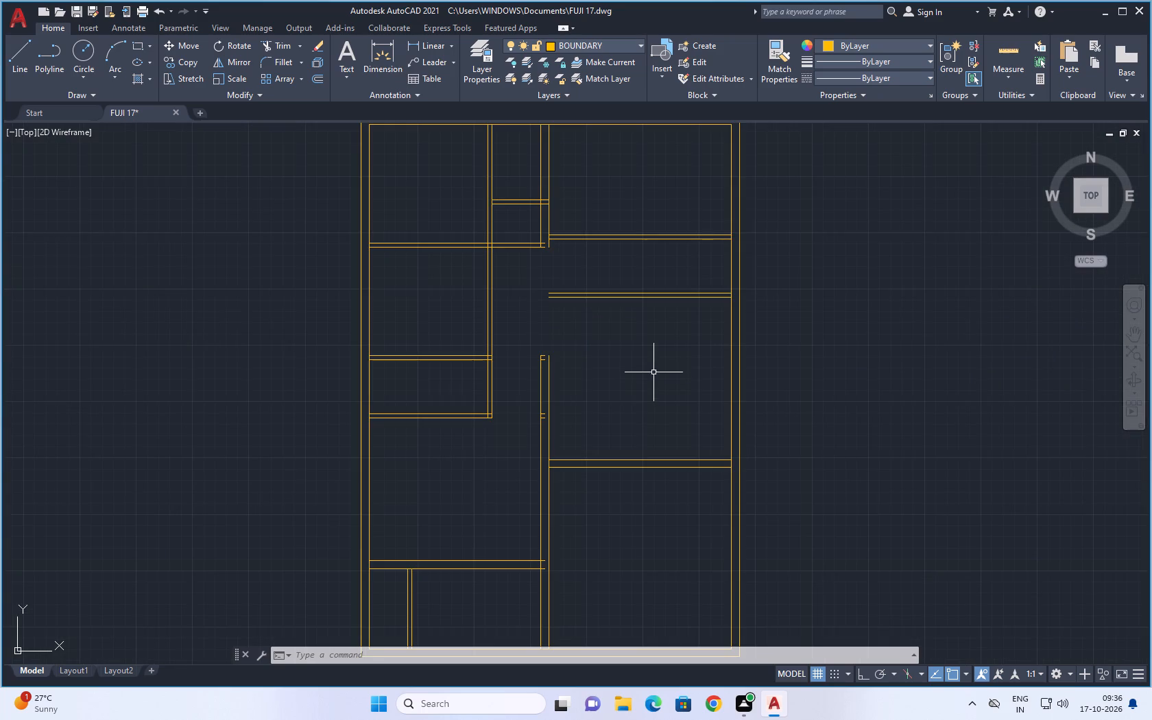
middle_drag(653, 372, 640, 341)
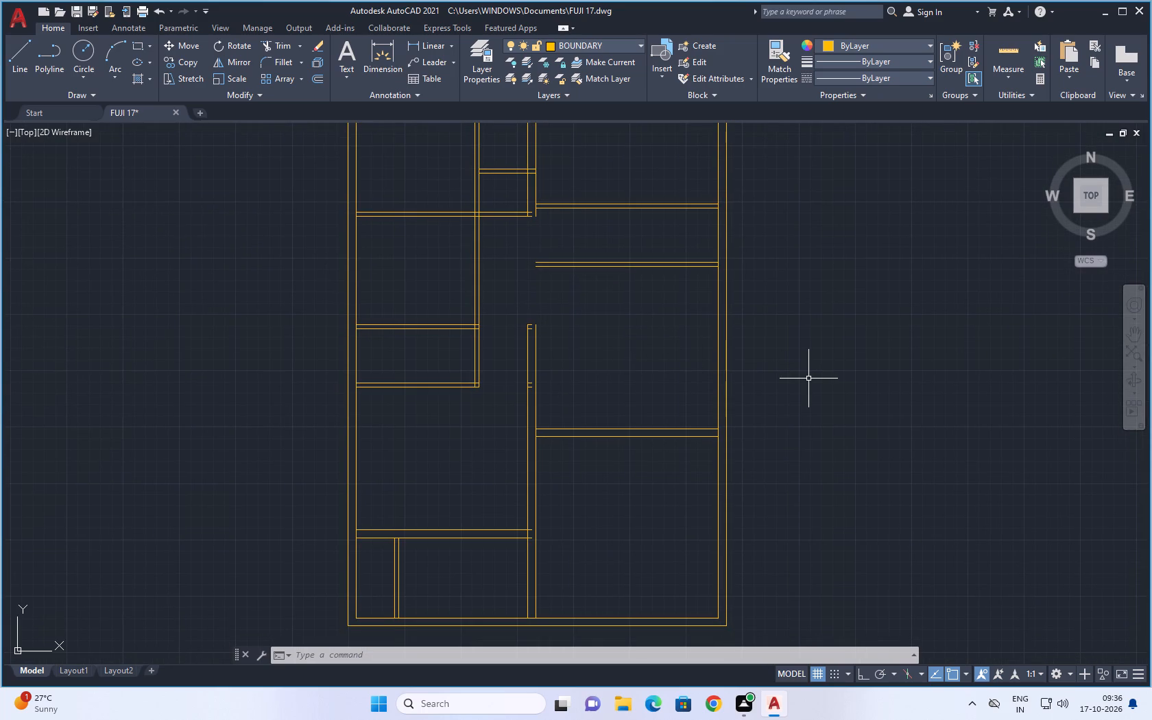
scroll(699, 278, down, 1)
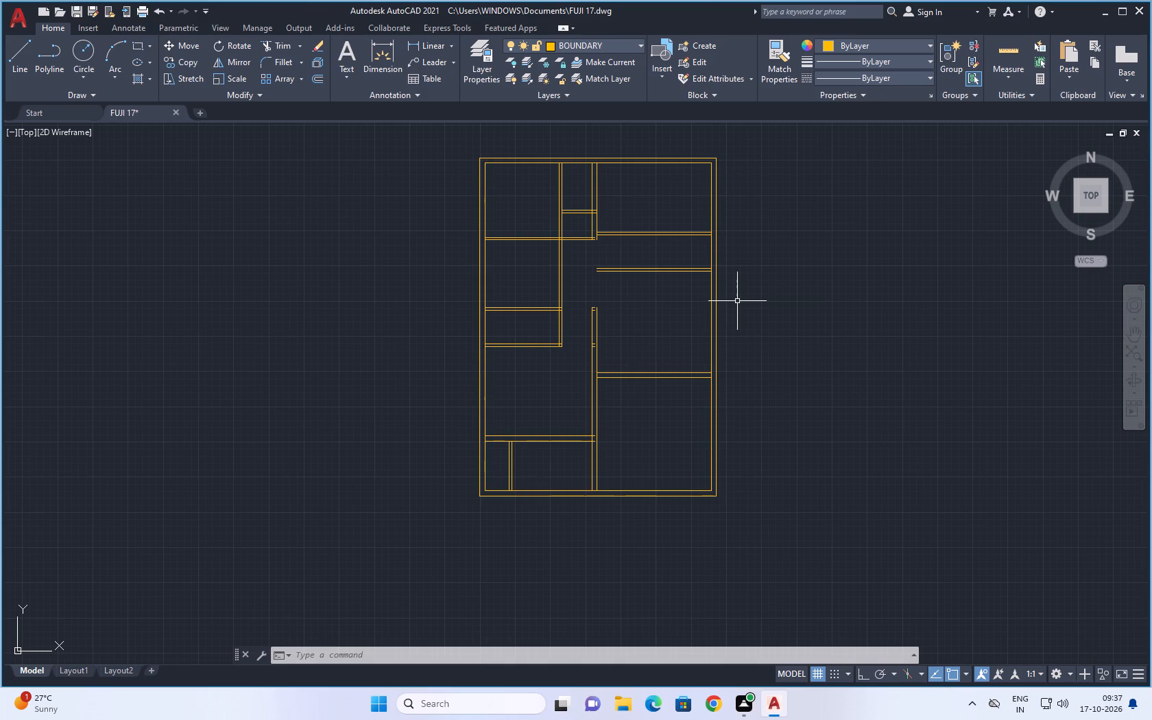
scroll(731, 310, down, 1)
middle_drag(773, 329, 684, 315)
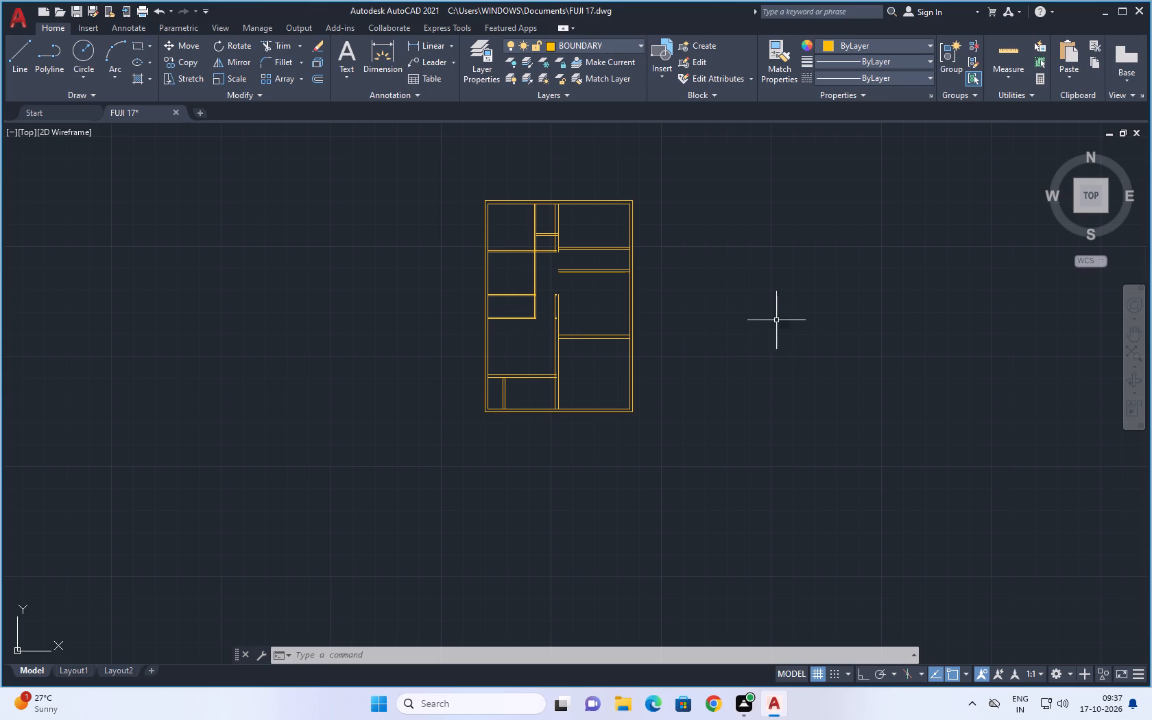
Break the right wall's inner line at the facing lines of the two upper cross walls, separating the segment in the narrow right-hand room.
middle_drag(699, 320, 773, 365)
scroll(634, 284, up, 2)
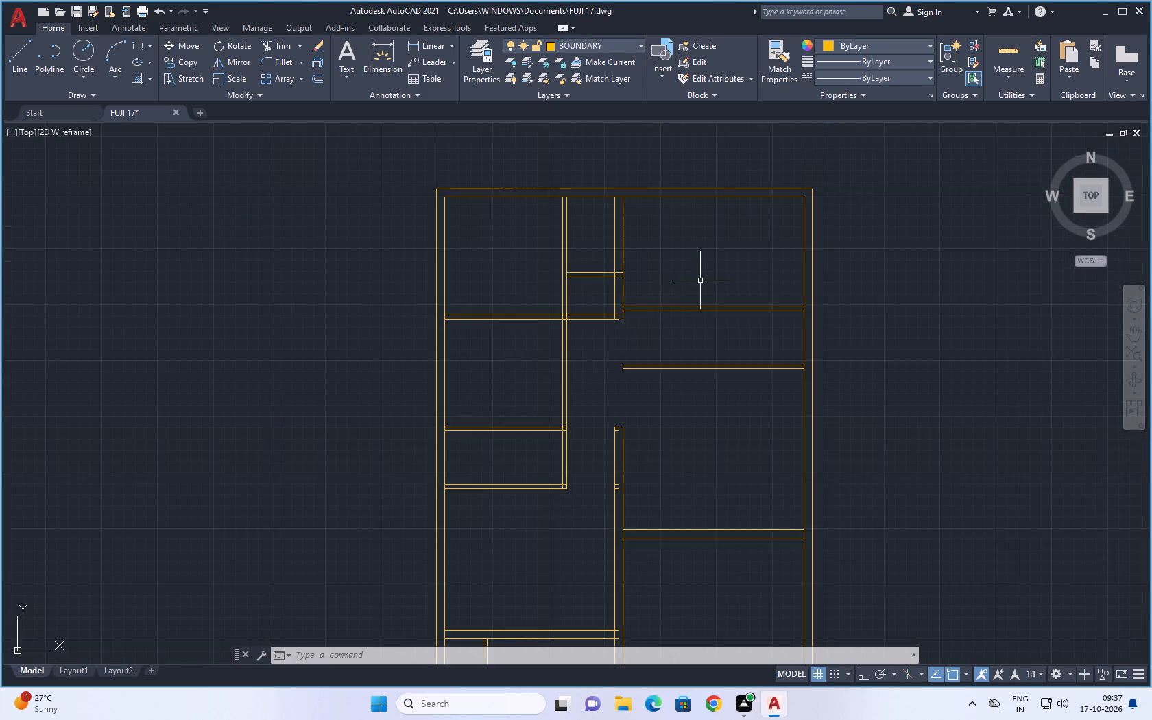
middle_drag(699, 276, 695, 226)
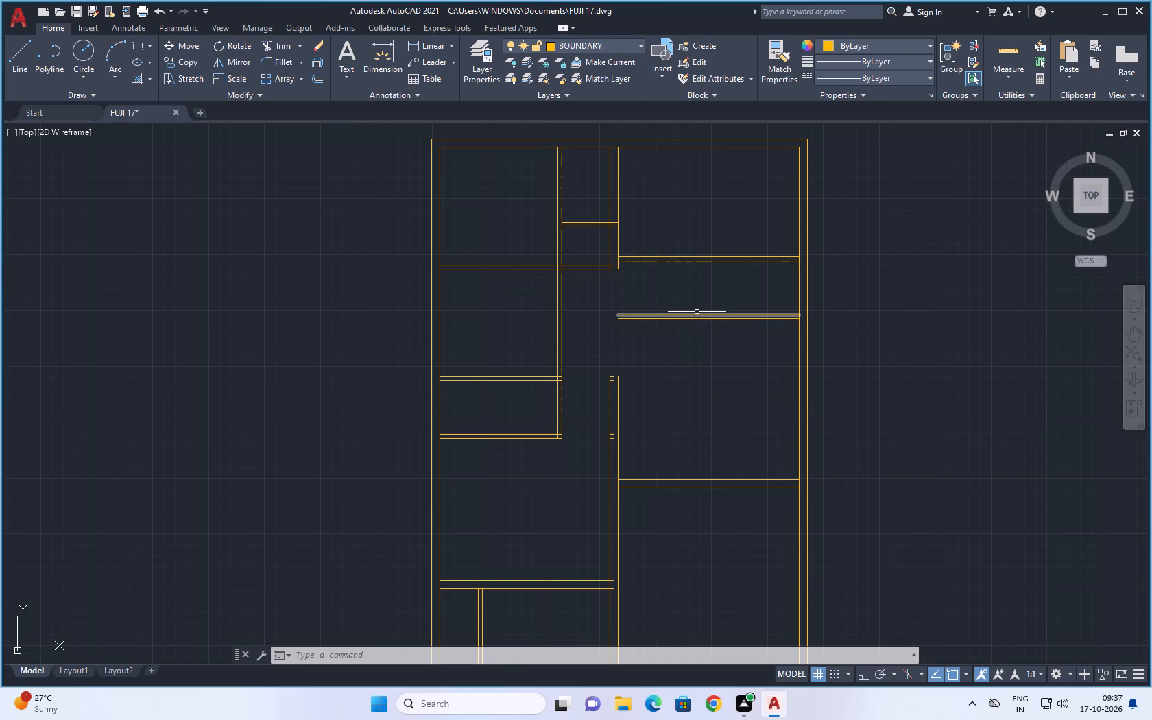
key(space)
click(800, 291)
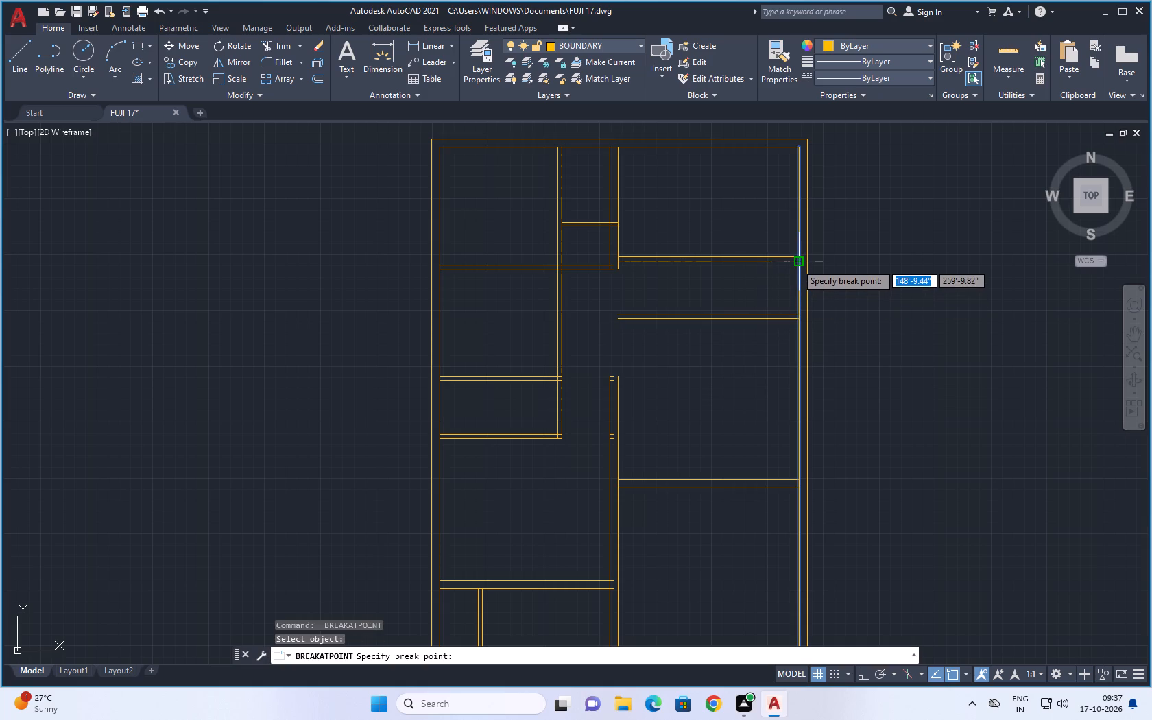
click(796, 263)
key(space)
click(798, 308)
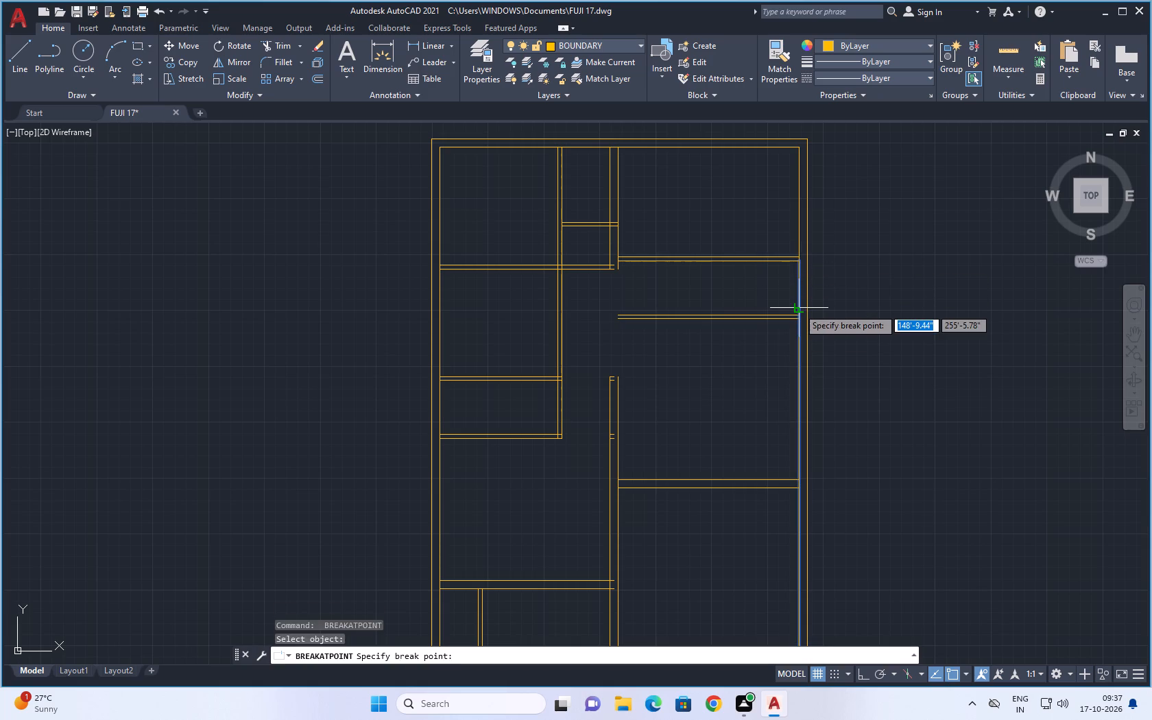
click(798, 315)
scroll(876, 320, down, 1)
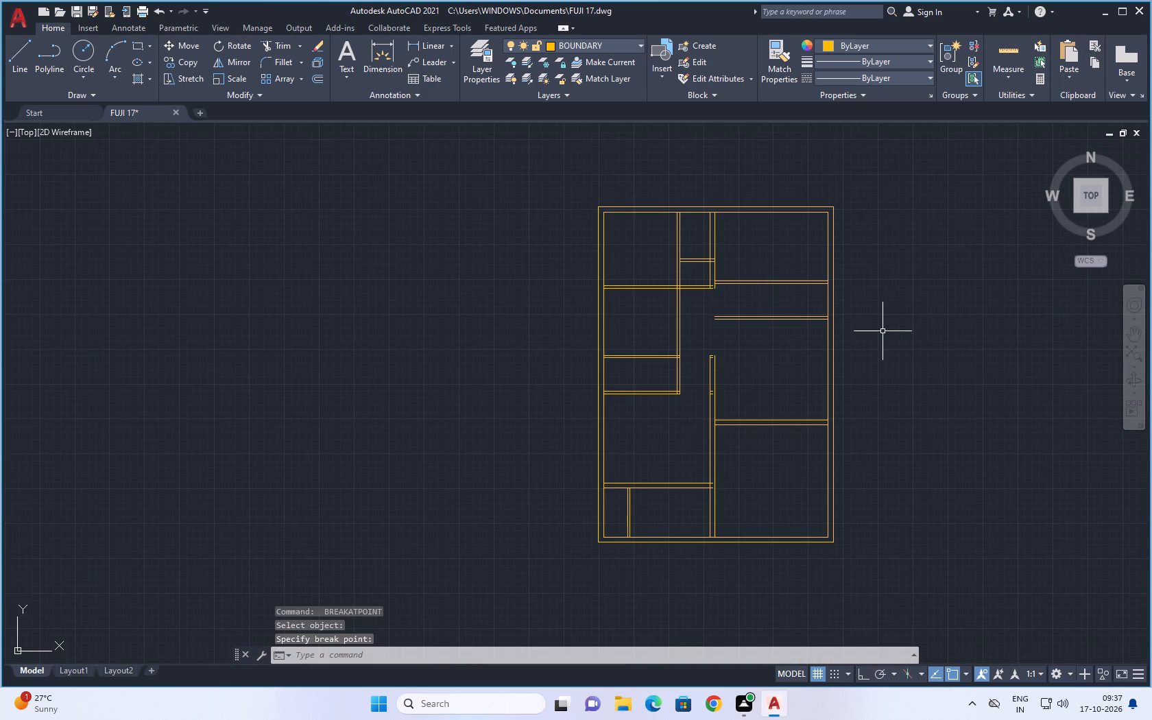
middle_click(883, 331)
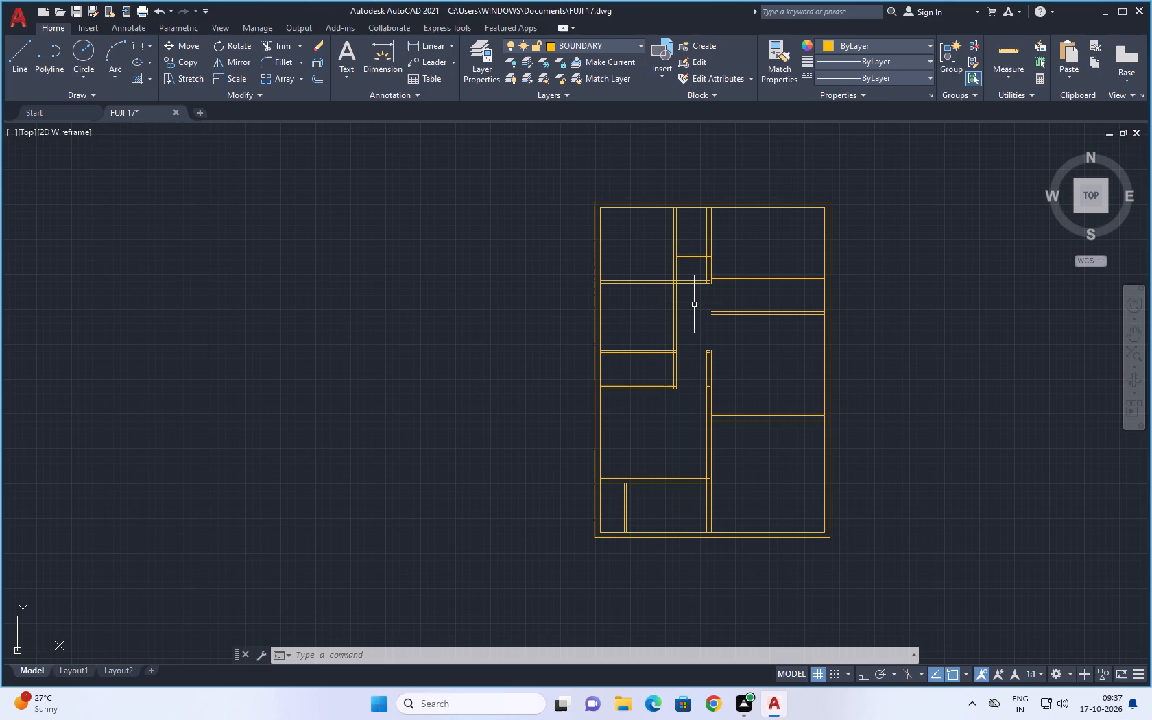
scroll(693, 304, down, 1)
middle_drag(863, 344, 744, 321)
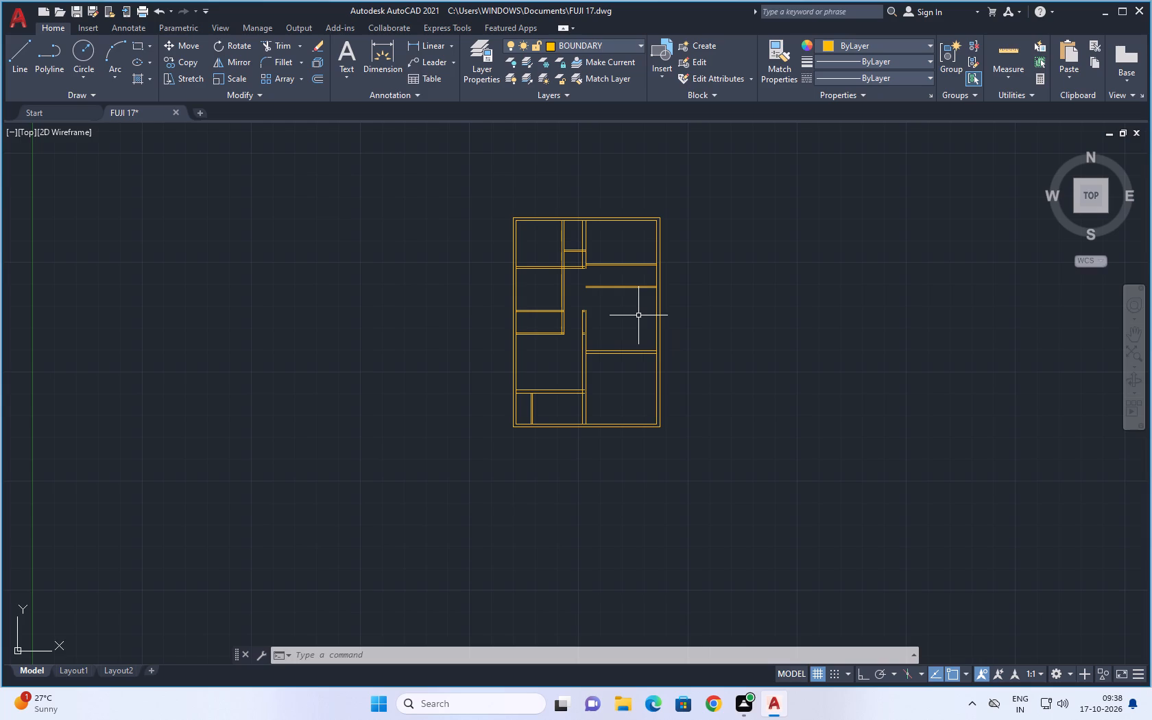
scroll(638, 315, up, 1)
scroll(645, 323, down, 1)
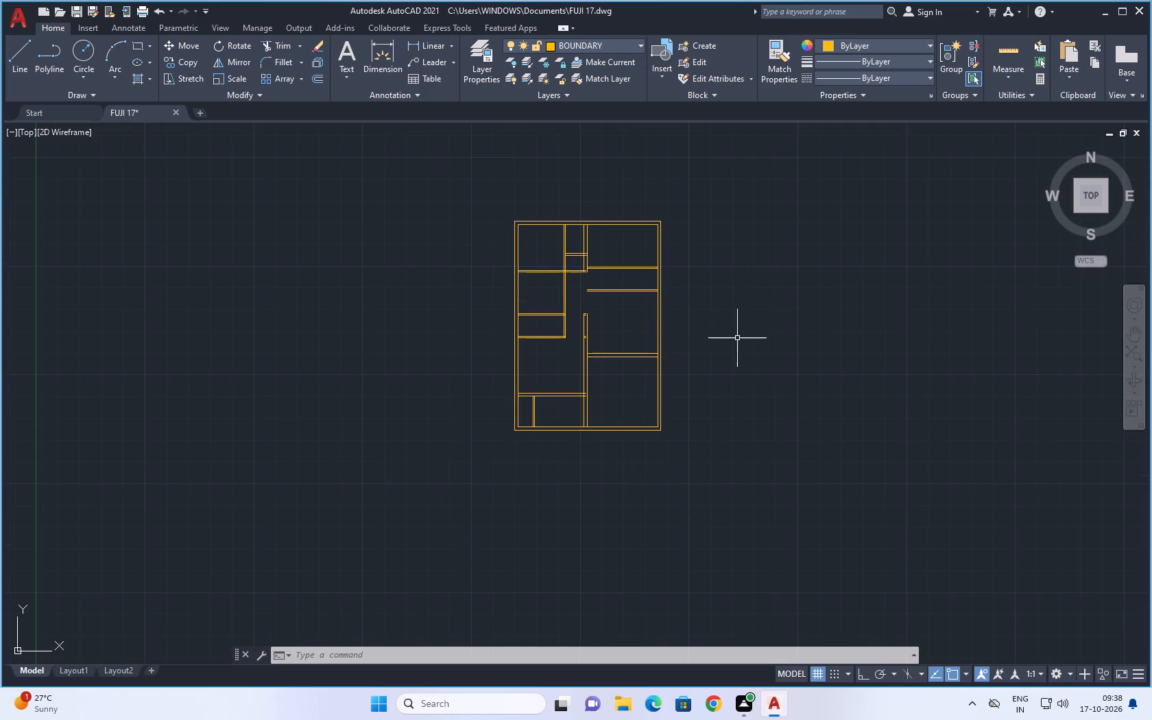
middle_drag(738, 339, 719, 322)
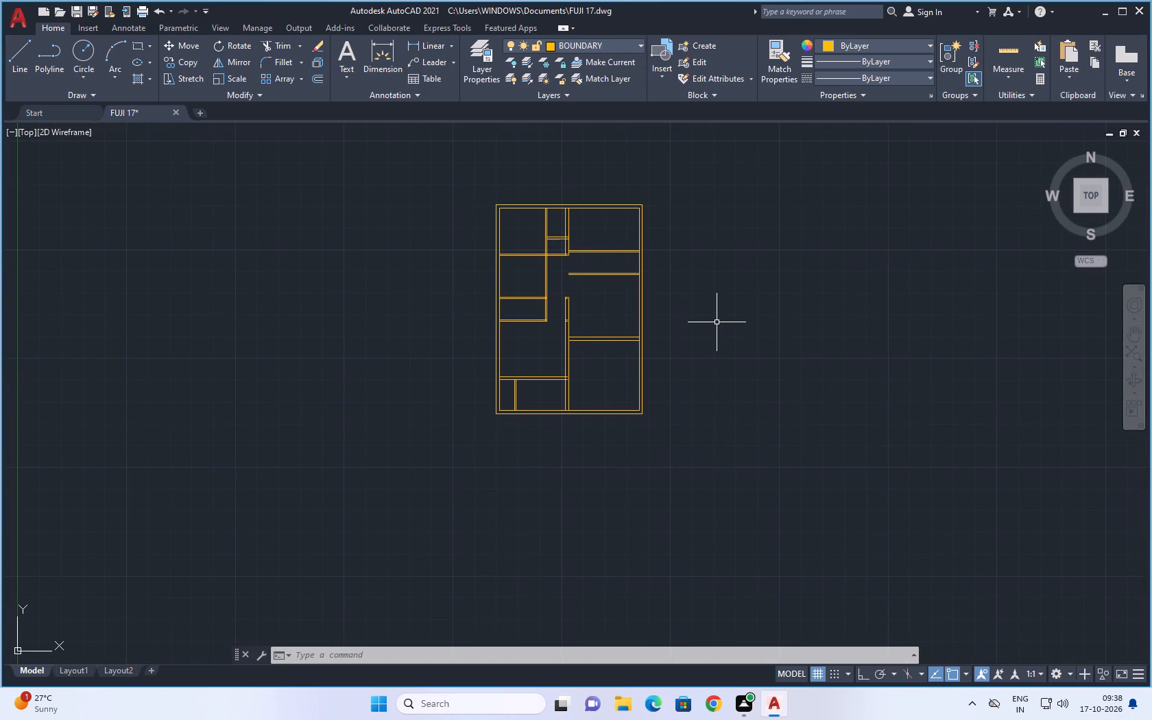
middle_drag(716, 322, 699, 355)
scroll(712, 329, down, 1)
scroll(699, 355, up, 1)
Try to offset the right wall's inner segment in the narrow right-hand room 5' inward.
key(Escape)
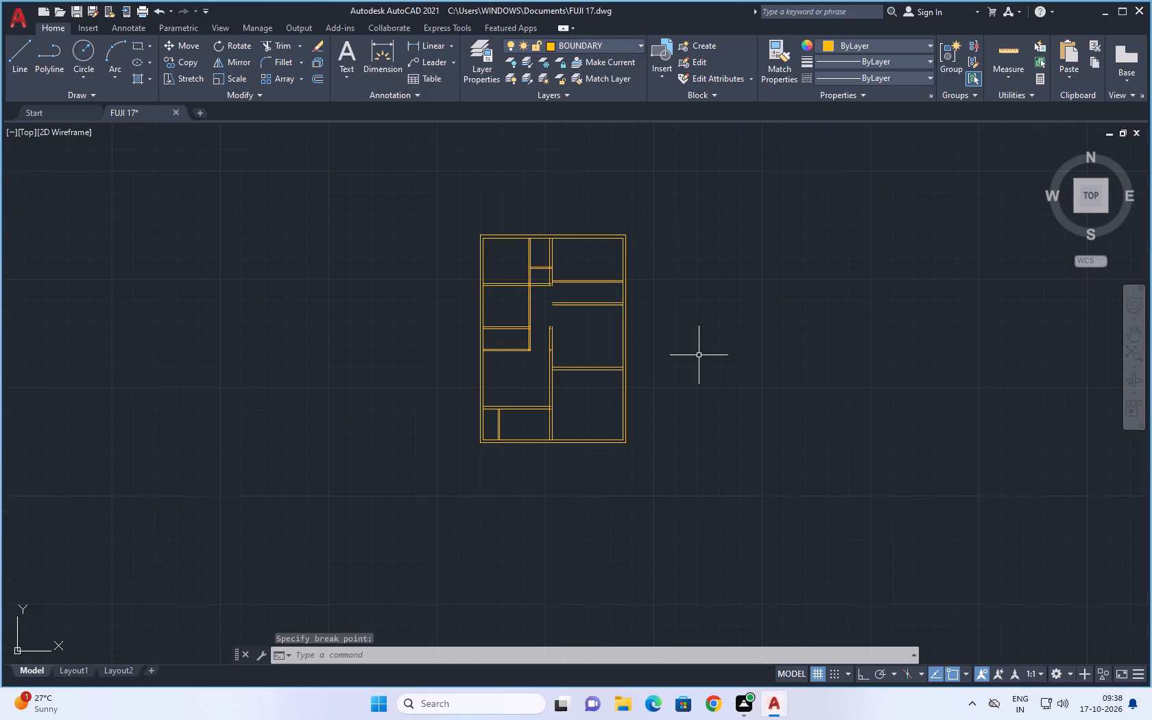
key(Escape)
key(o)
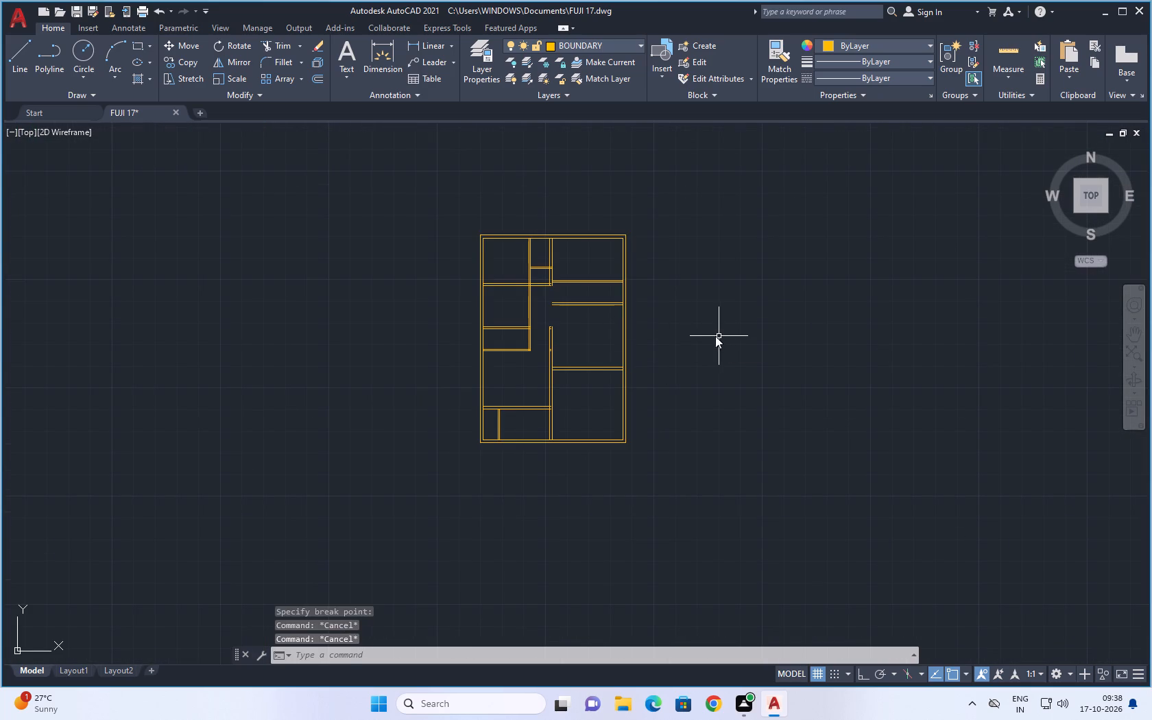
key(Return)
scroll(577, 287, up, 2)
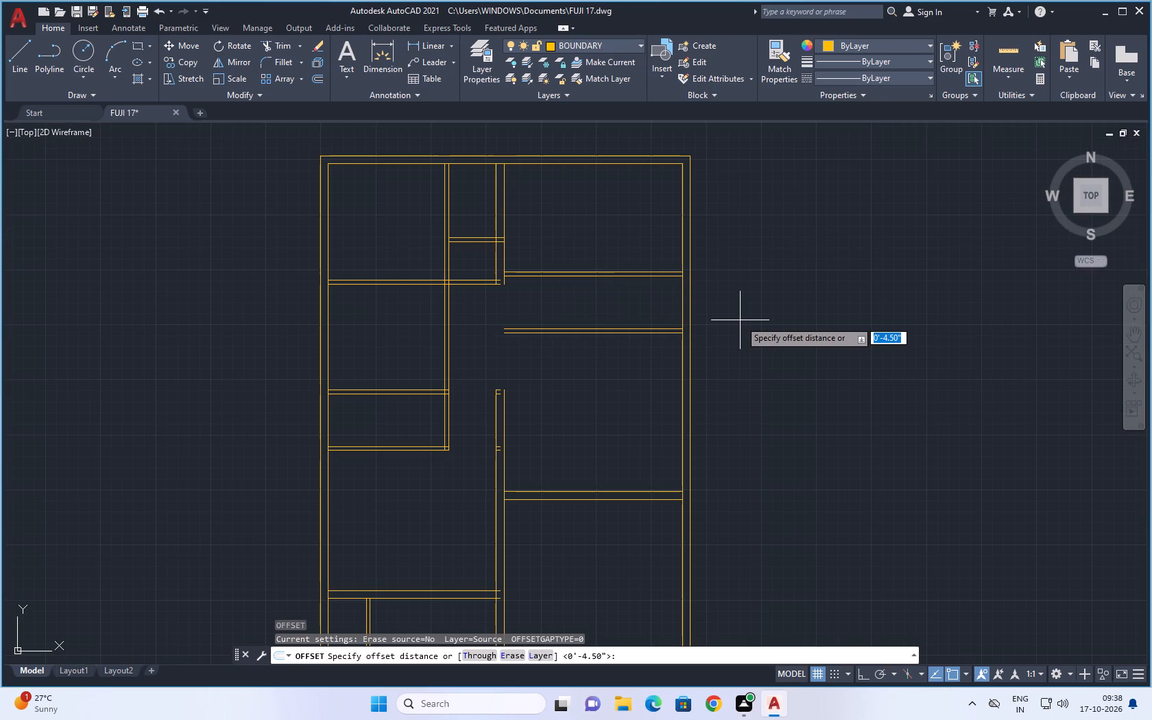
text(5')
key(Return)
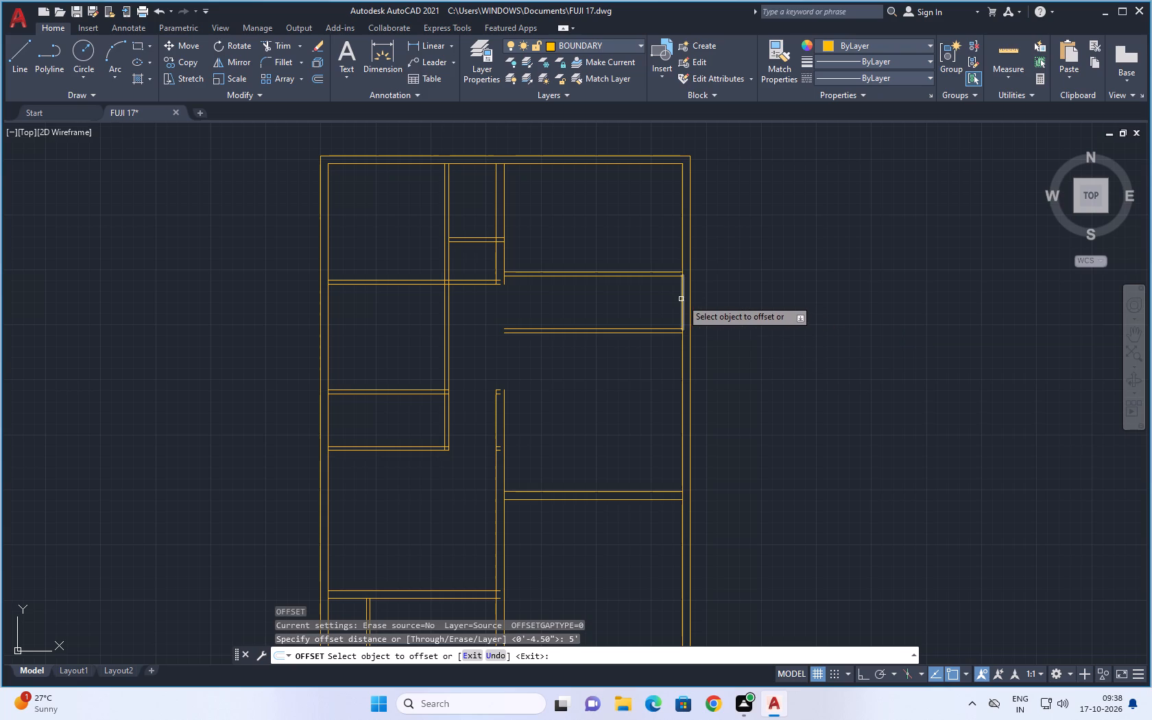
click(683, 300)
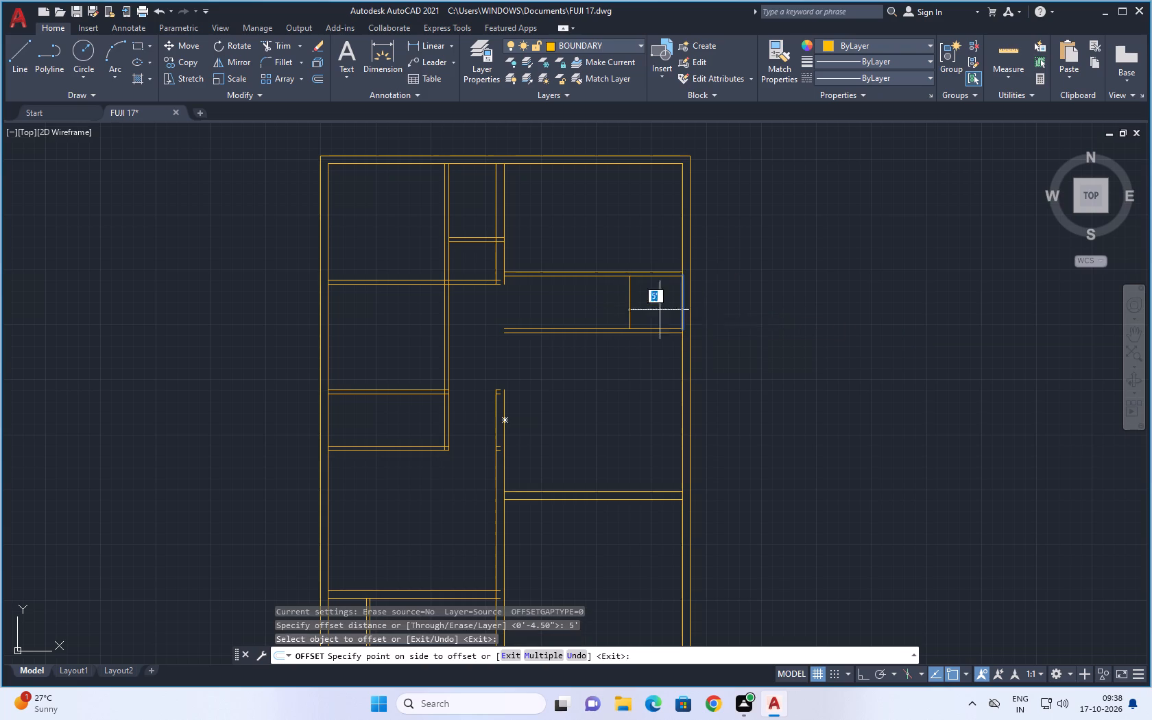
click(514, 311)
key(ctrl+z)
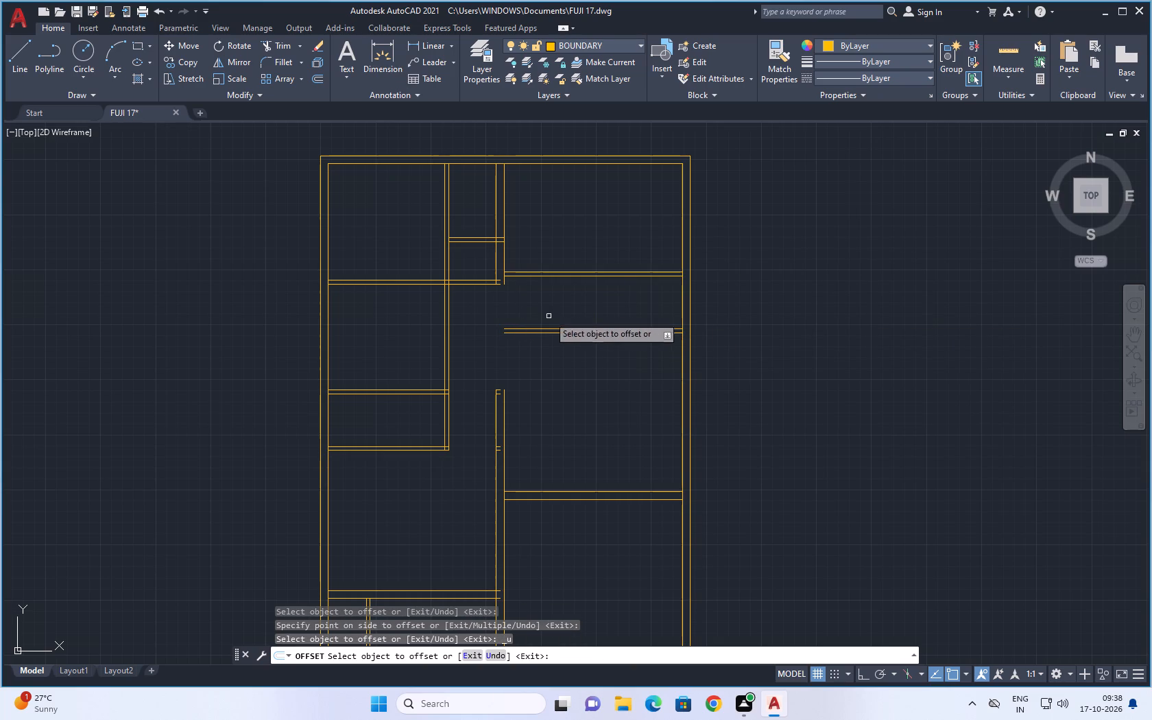
Add a 4.5" partition in the narrow right-hand room by offsetting the right wall's inner segment 7'9" inward, and that copy 4.5" to the left.
click(684, 301)
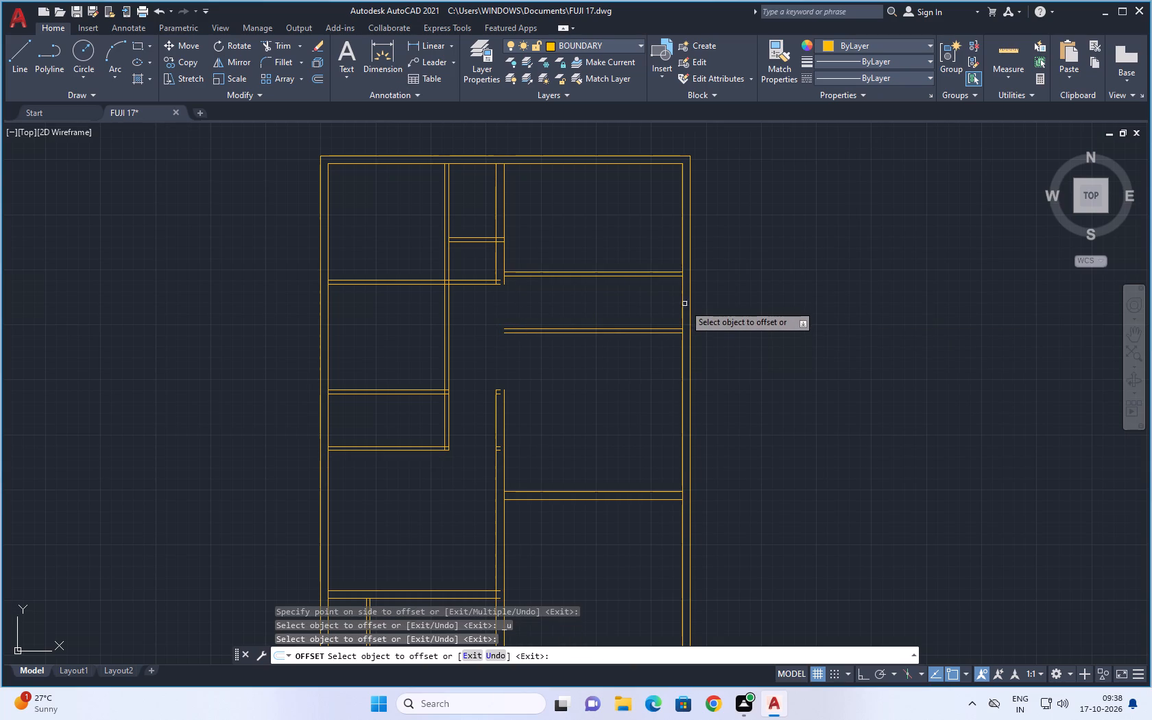
click(682, 306)
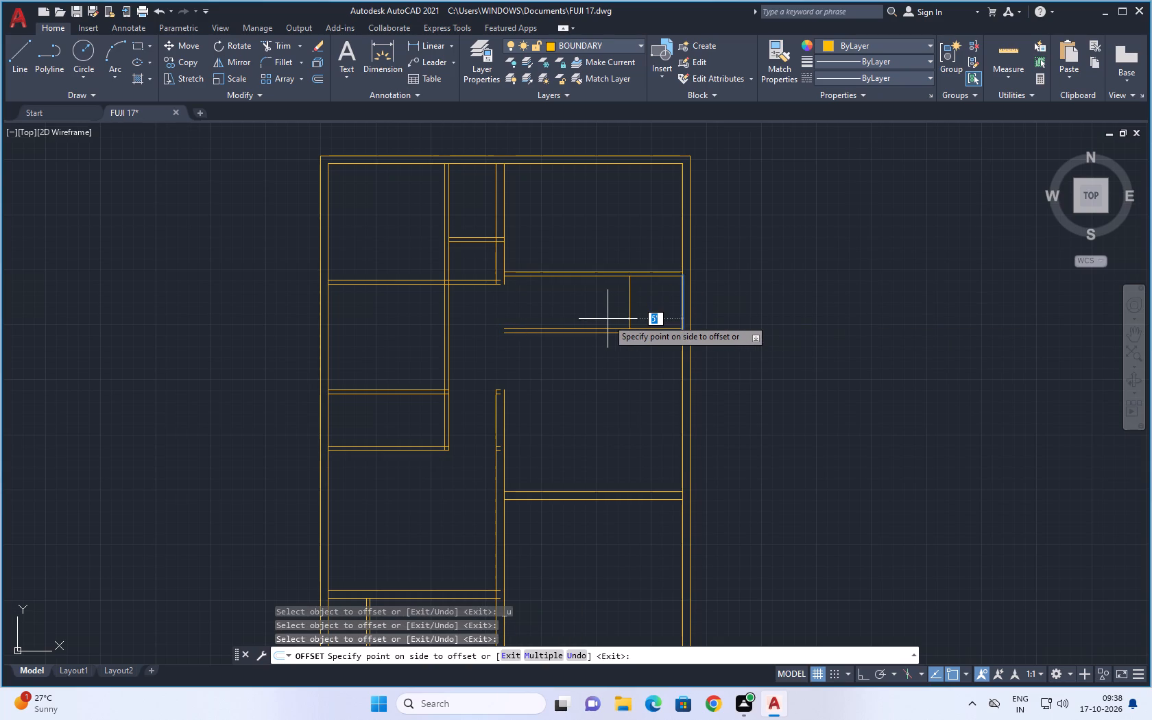
text(7'9")
key(Return)
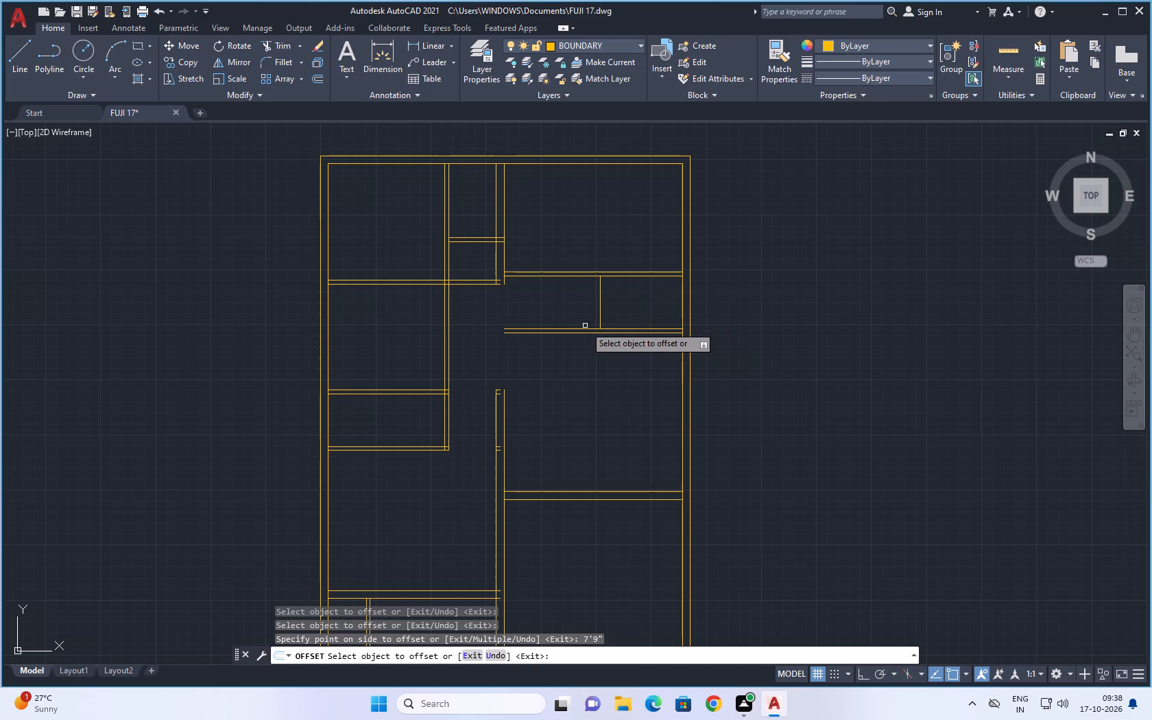
click(599, 310)
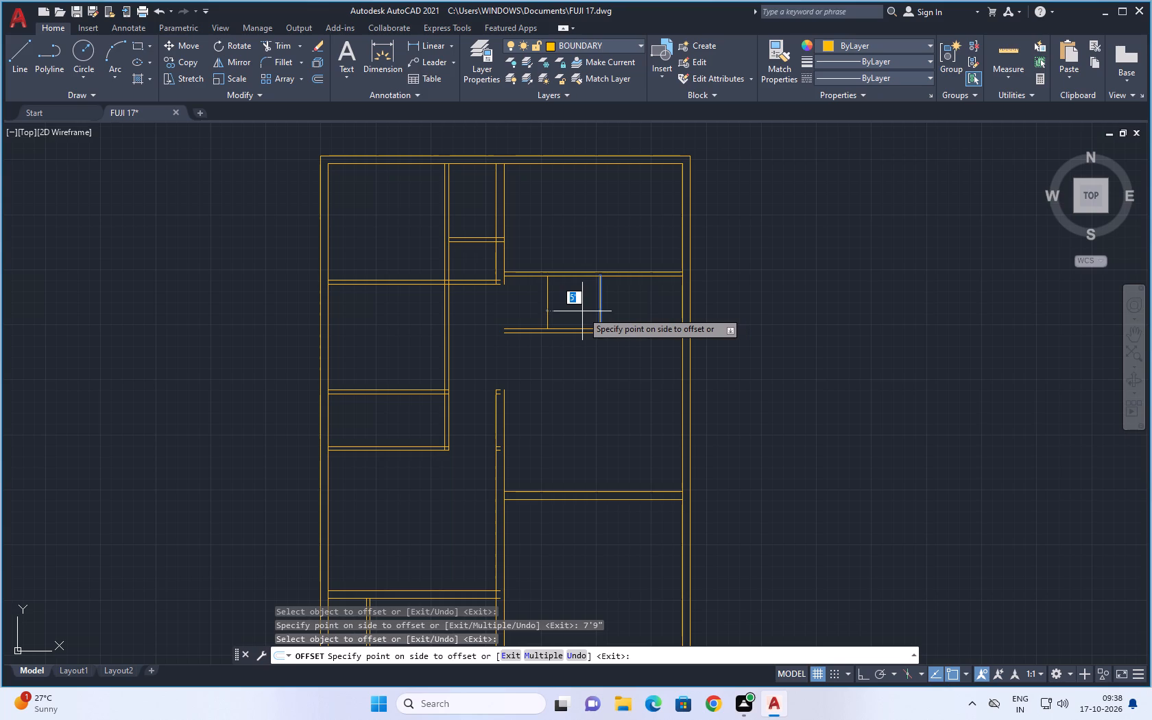
text(4.5")
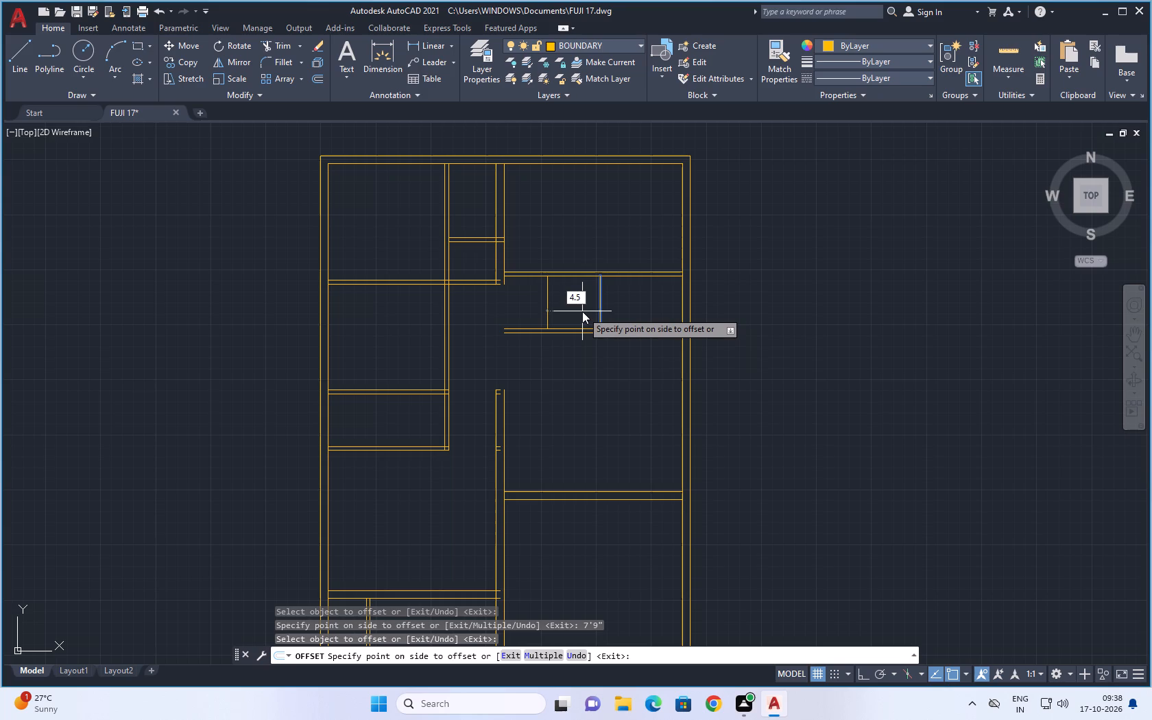
key(Return)
Add a 4.5" partition in the small left-middle room by offsetting the left wall's inner segment 5'6" inward, and that copy 4.5" to the right.
scroll(582, 311, down, 1)
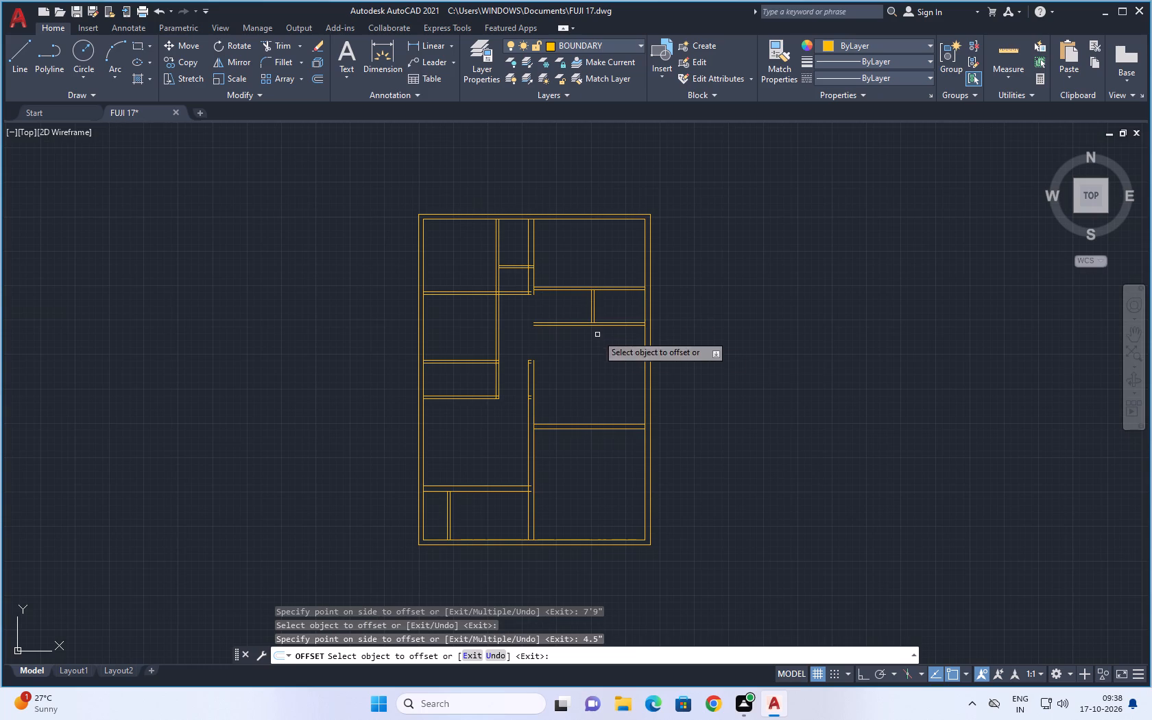
middle_drag(722, 337, 707, 299)
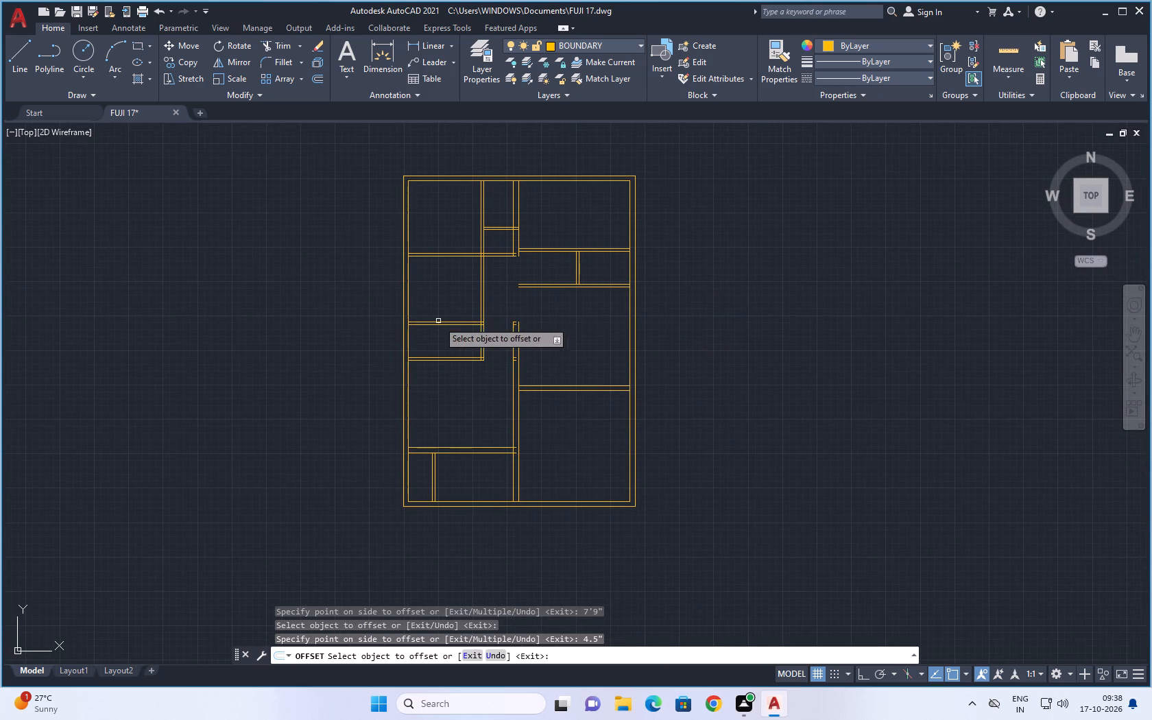
scroll(428, 344, up, 1)
click(396, 336)
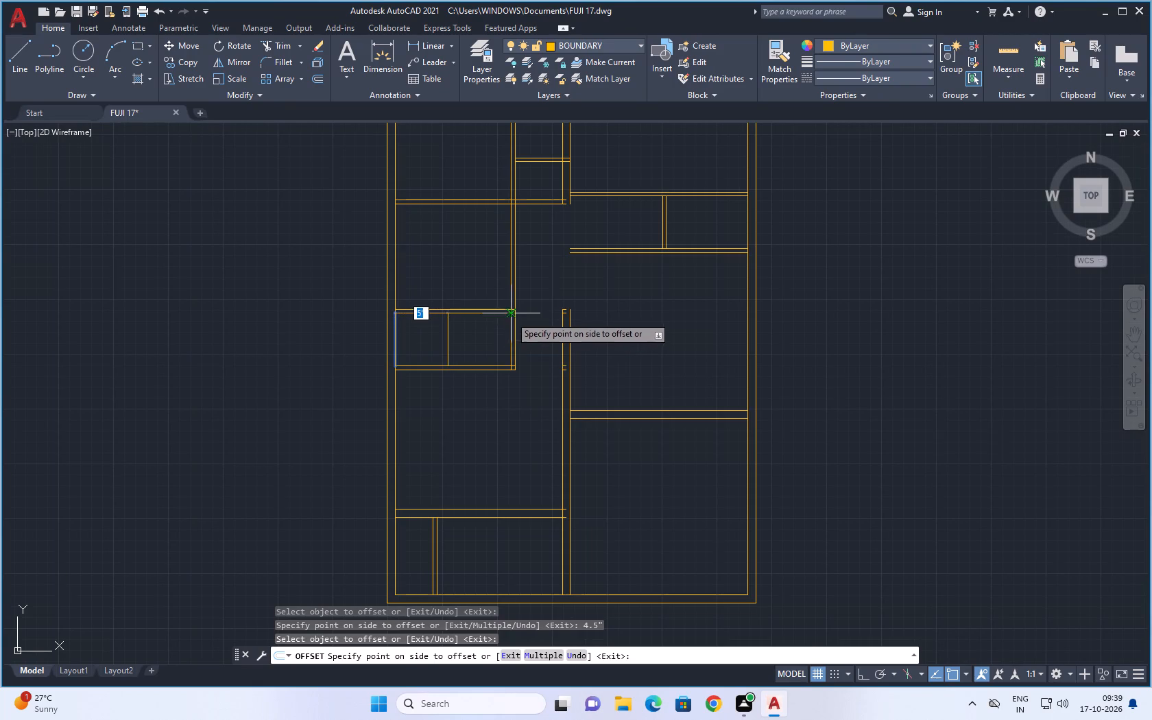
scroll(511, 315, down, 1)
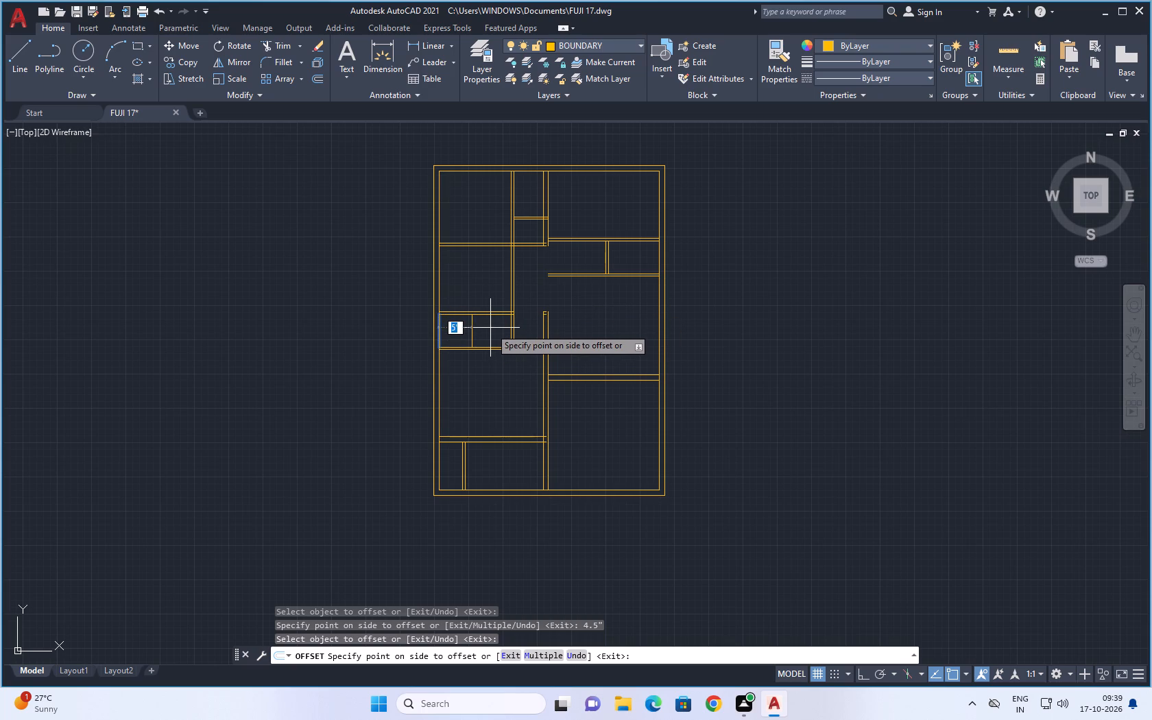
text(5')
text(6")
key(Return)
scroll(486, 330, up, 2)
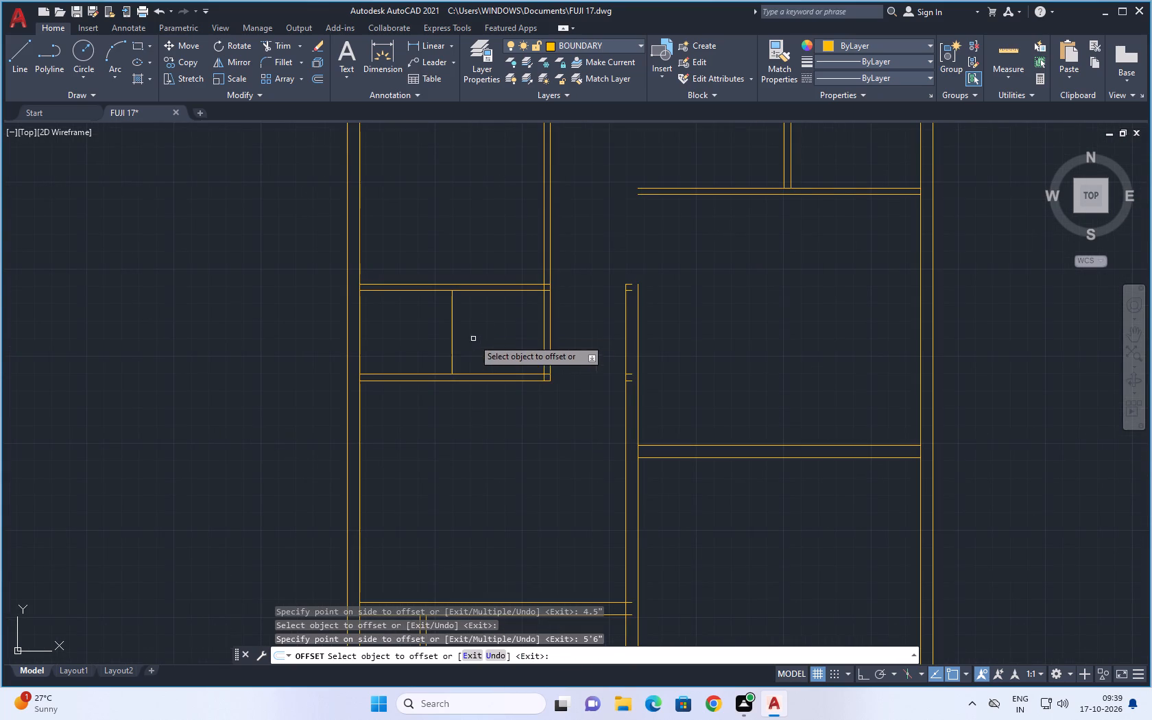
click(451, 333)
text(4.5)
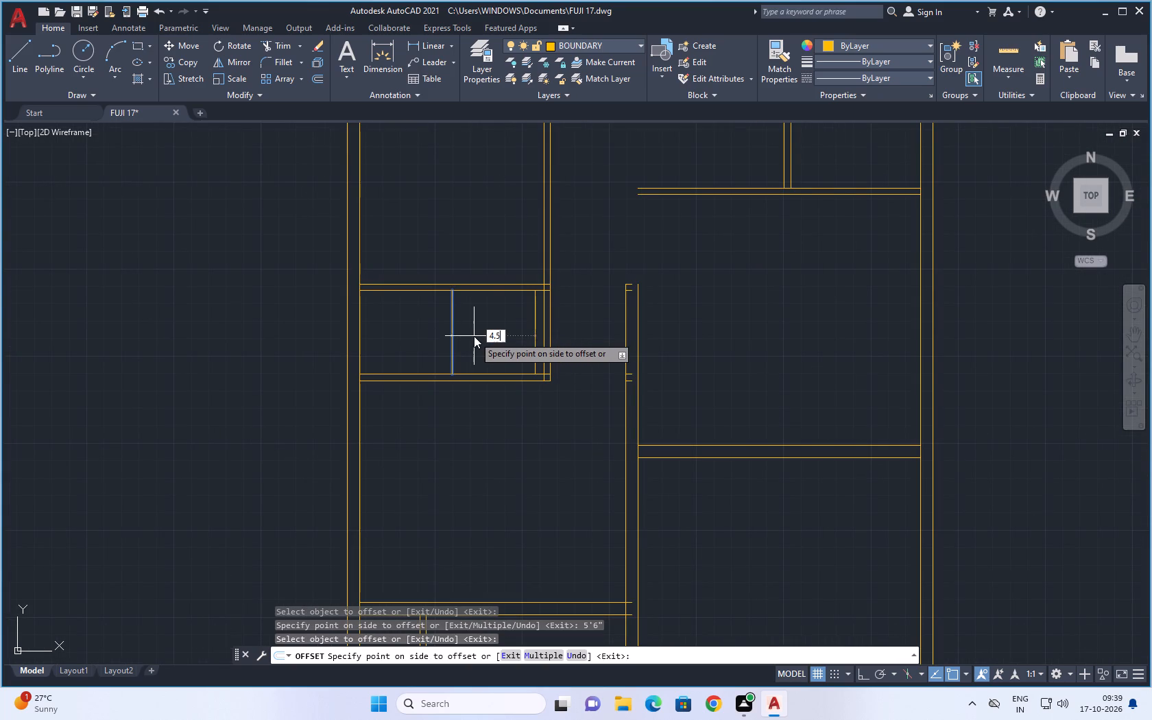
key(shift+quotedbl)
key(Return)
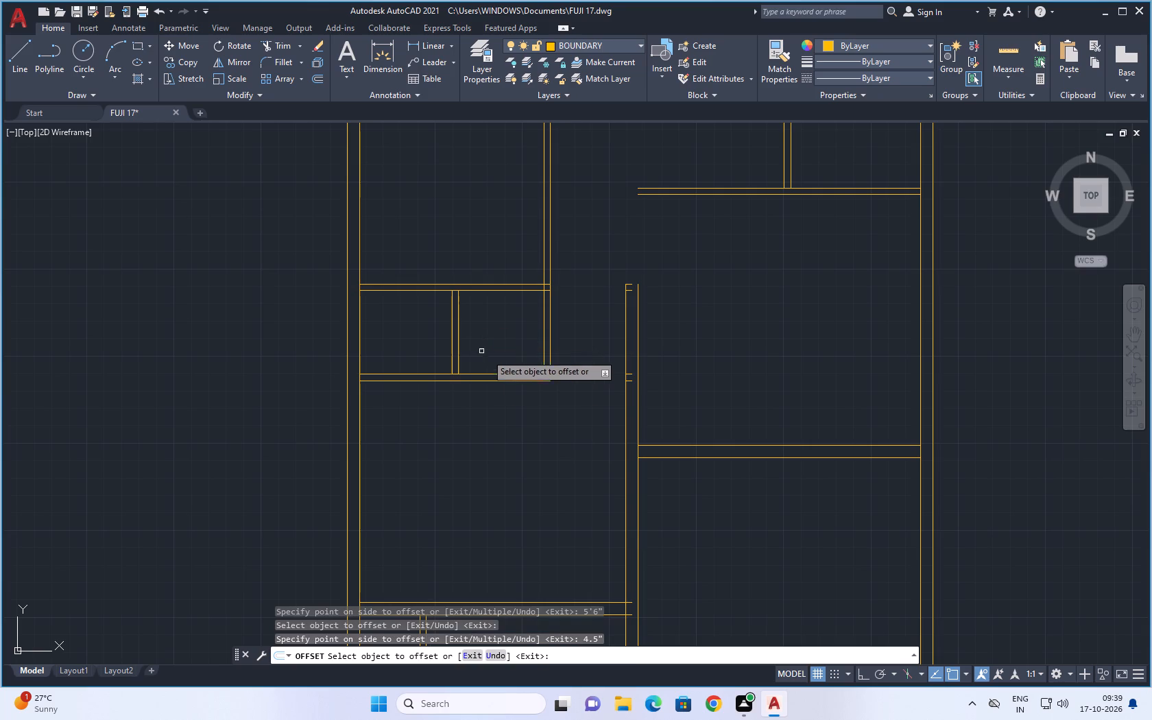
scroll(498, 426, down, 3)
middle_drag(515, 436, 485, 413)
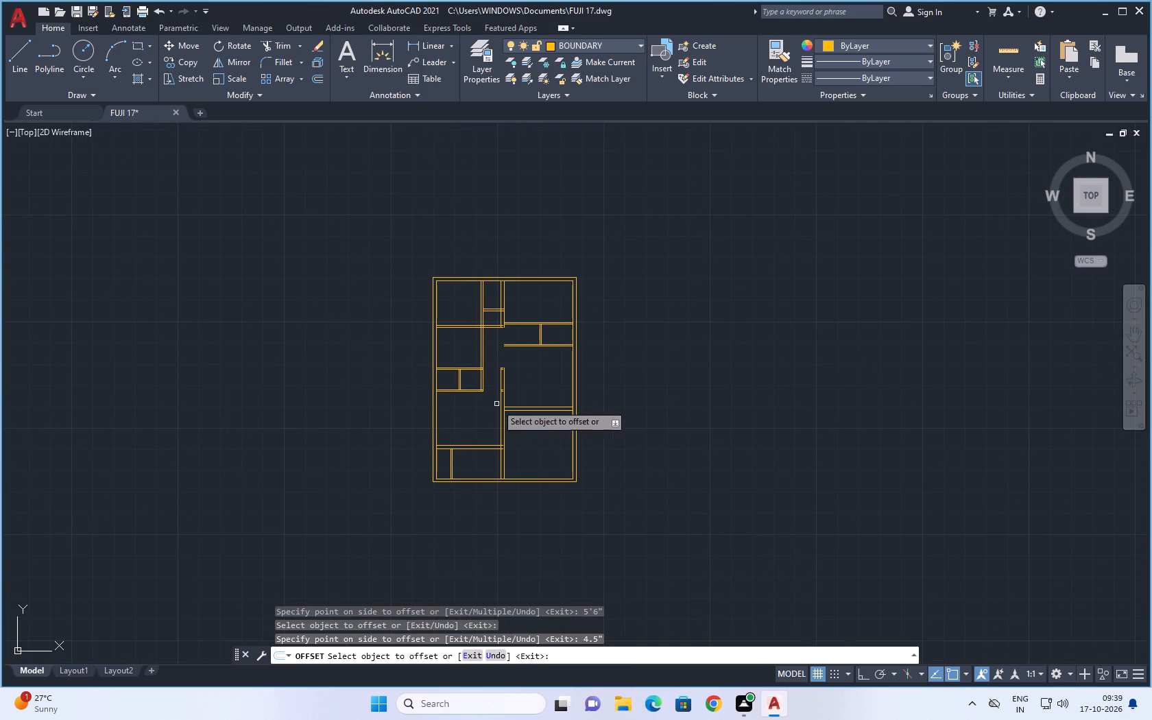
middle_drag(536, 435, 538, 420)
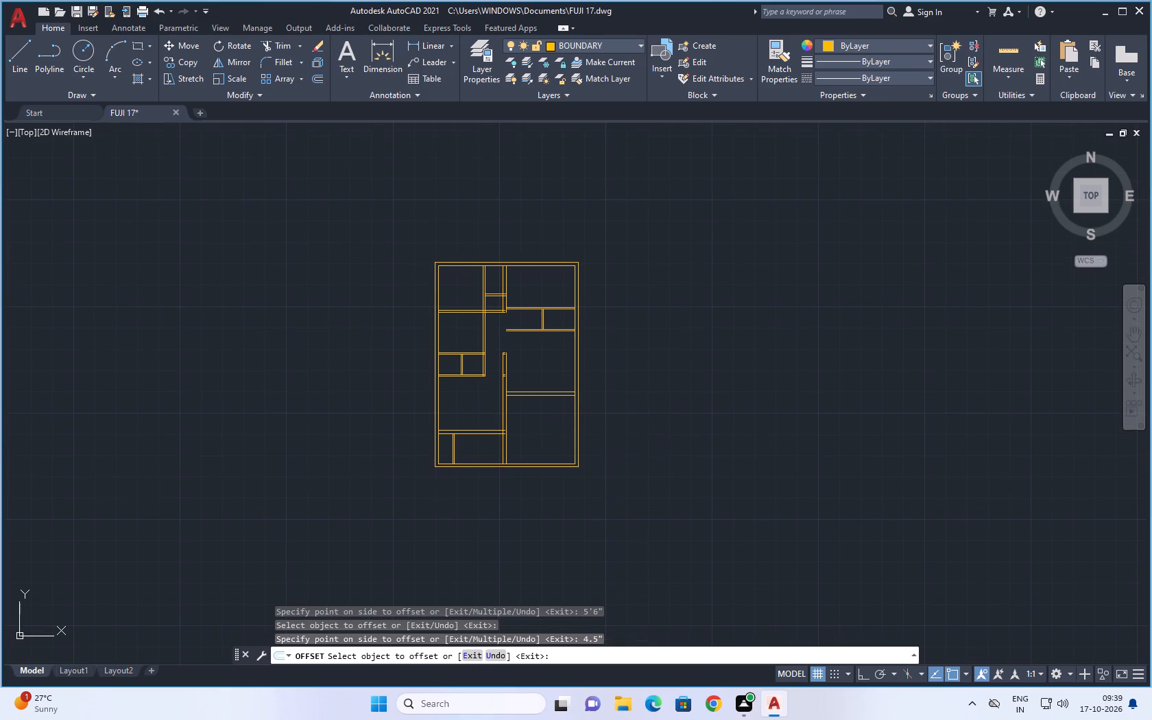
key(Escape)
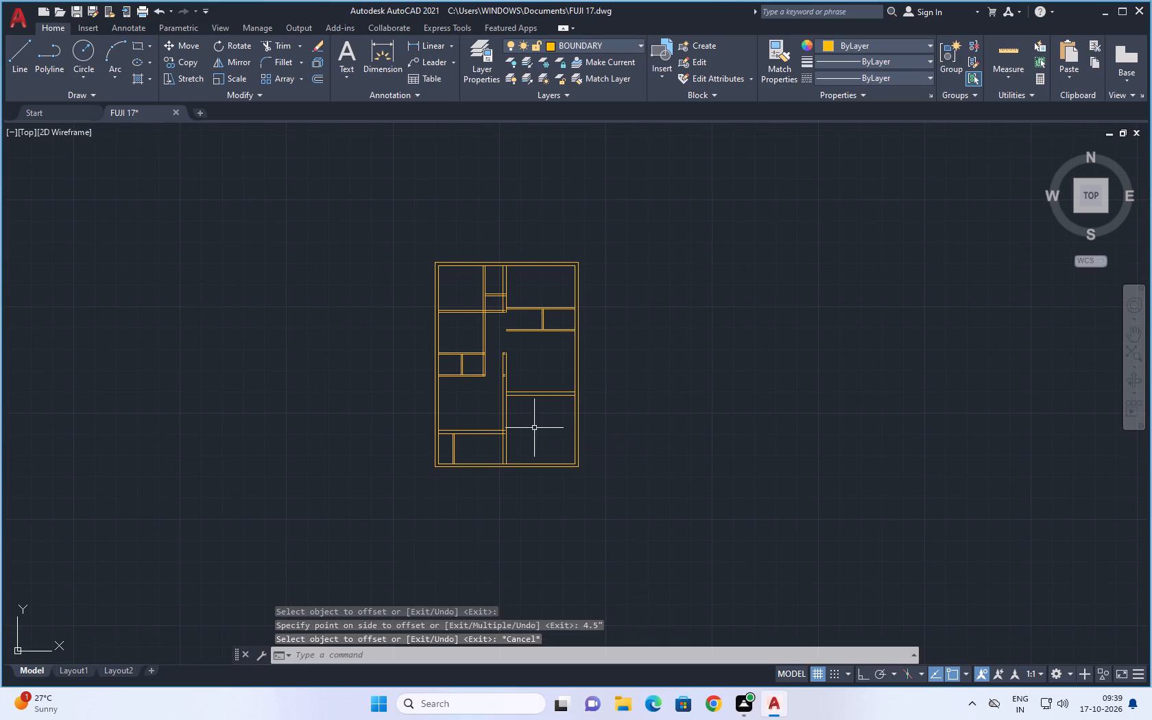
key(Escape)
key(Escape)
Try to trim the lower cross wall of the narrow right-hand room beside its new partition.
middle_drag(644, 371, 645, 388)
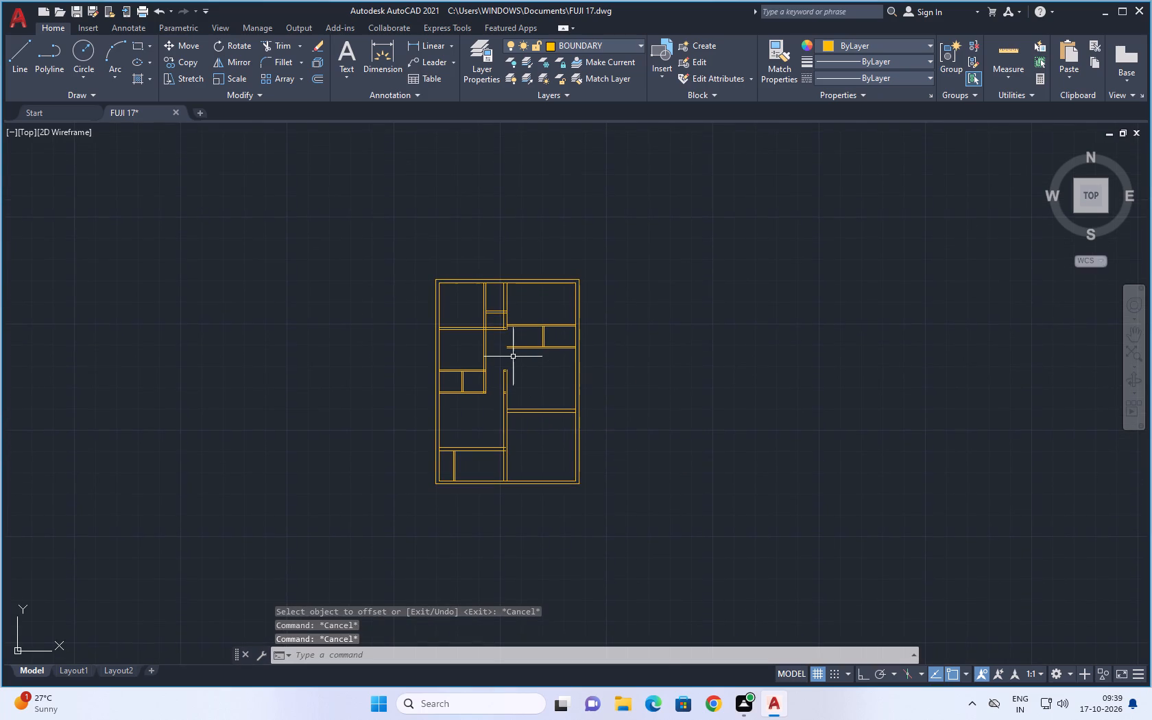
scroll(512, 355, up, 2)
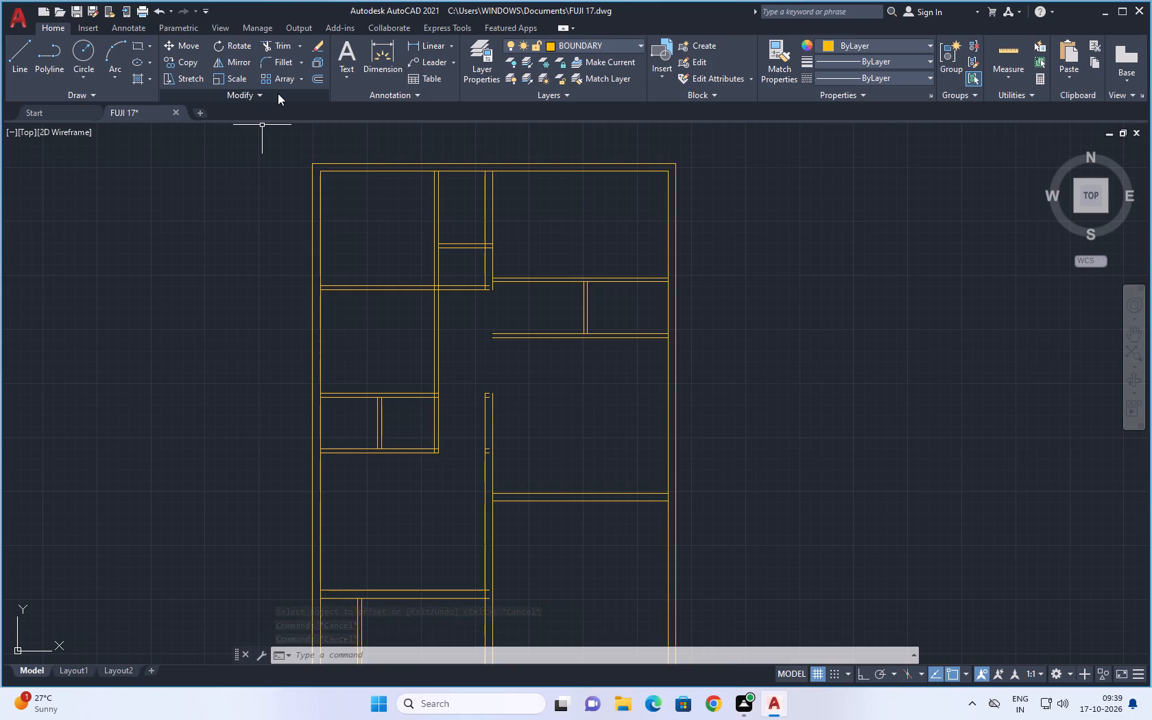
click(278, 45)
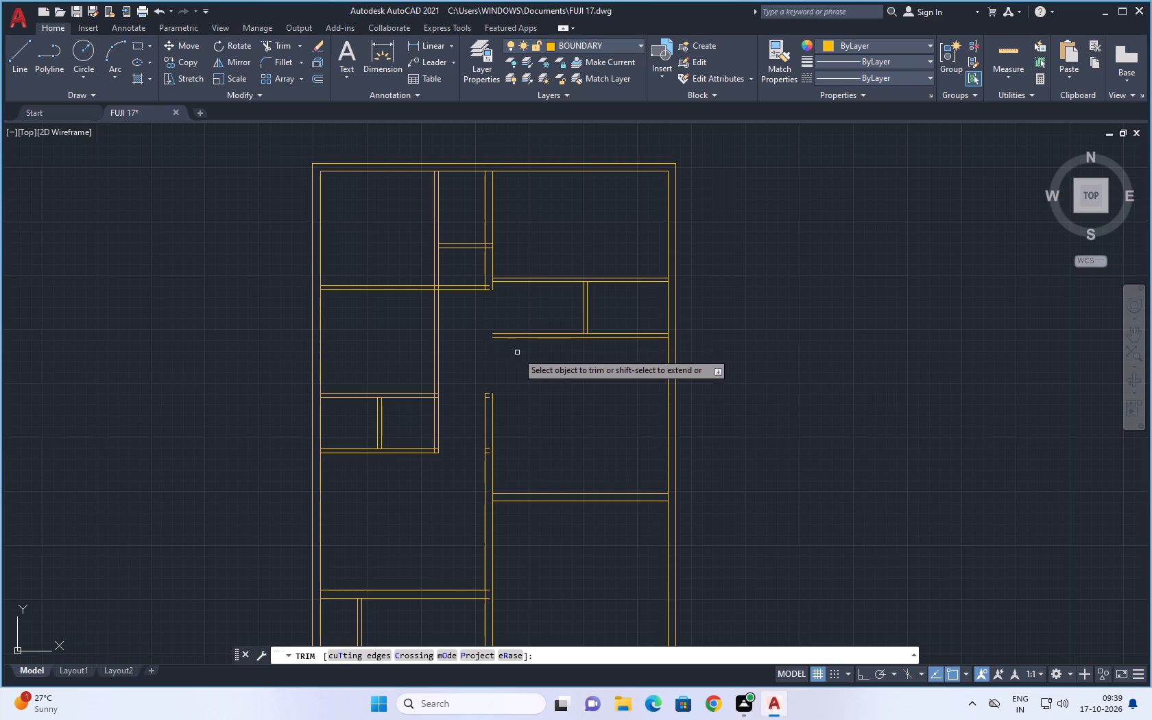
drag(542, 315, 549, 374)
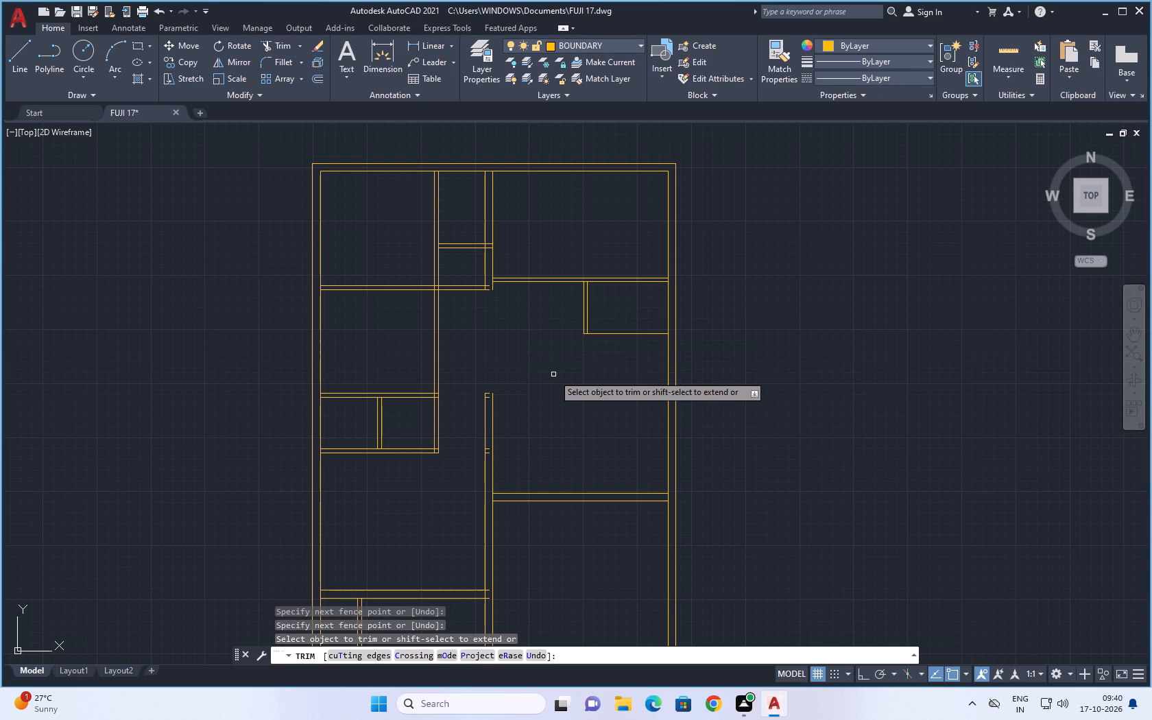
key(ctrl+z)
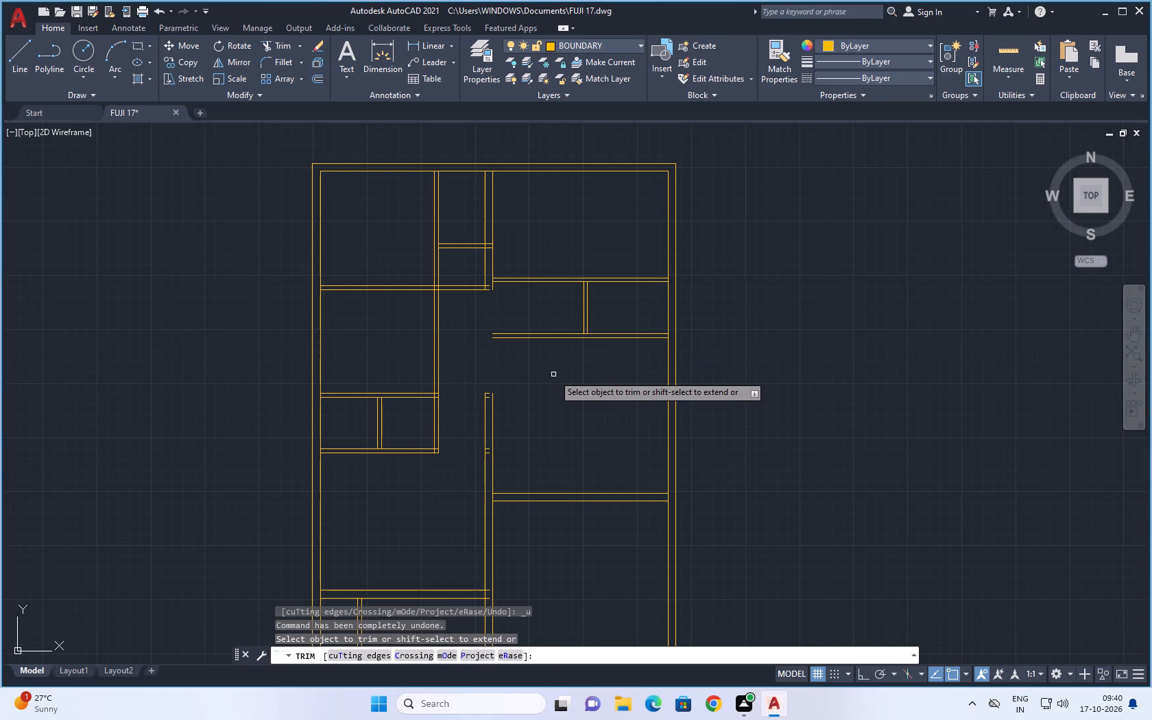
Trim the three leftover cross-wall stubs inside the central vertical wall opposite the small left-middle room, keeping the wall's top end line.
scroll(564, 398, down, 1)
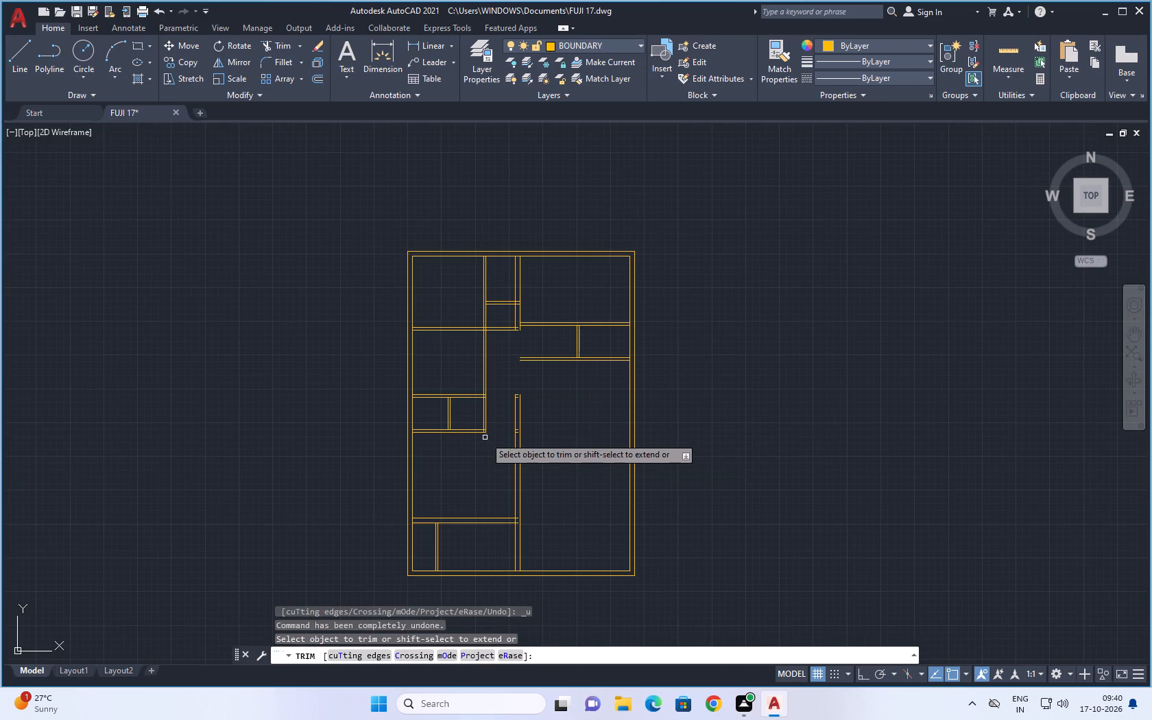
scroll(490, 425, up, 3)
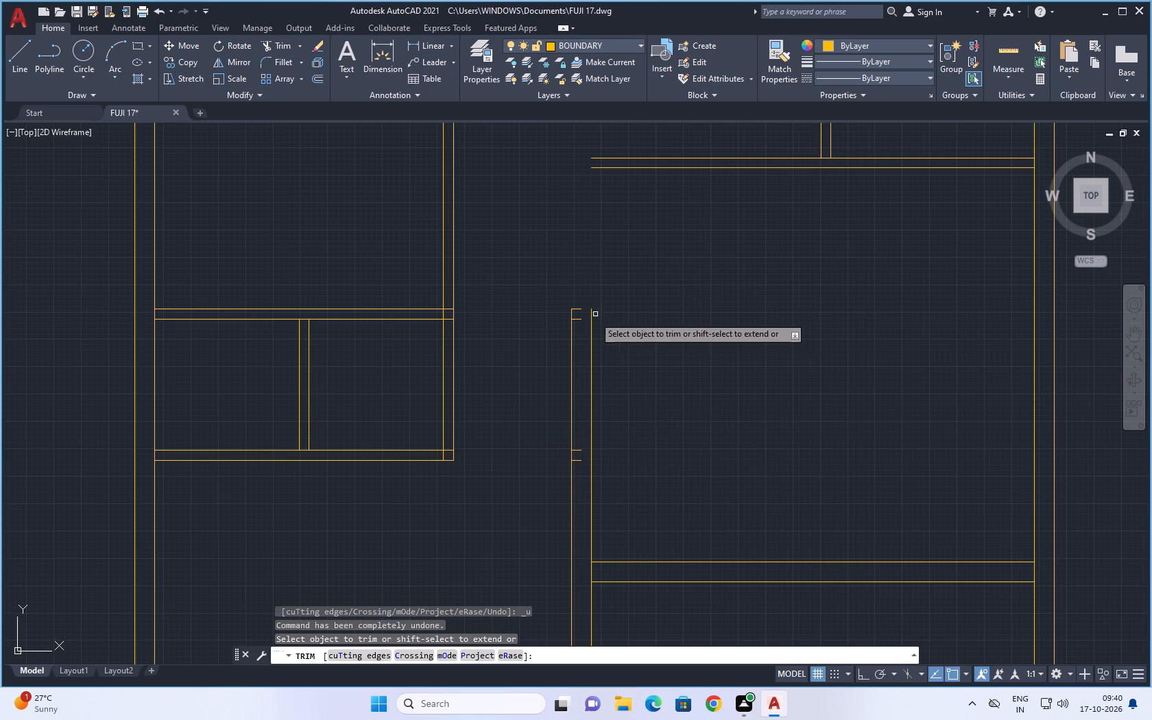
scroll(559, 481, up, 2)
drag(606, 384, 605, 438)
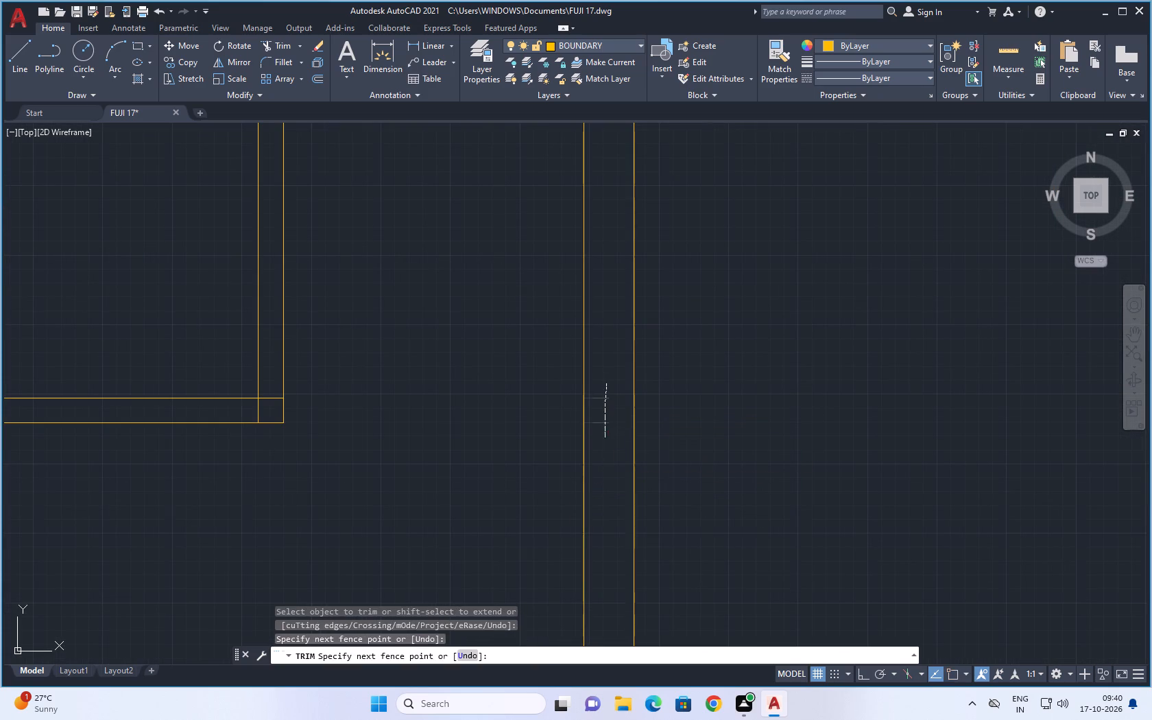
scroll(648, 408, down, 2)
scroll(633, 275, up, 2)
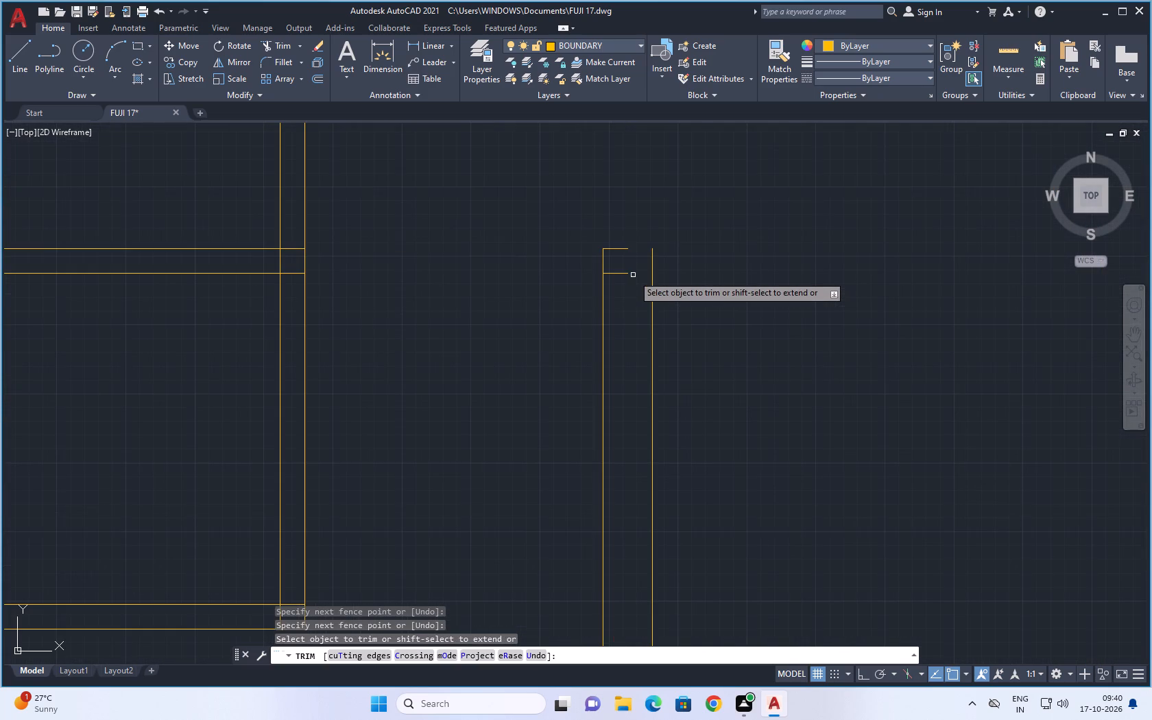
click(622, 274)
Trim the two ends of the bottom-left room's upper cross wall that project into the central vertical wall.
scroll(665, 311, down, 4)
middle_drag(707, 386, 703, 376)
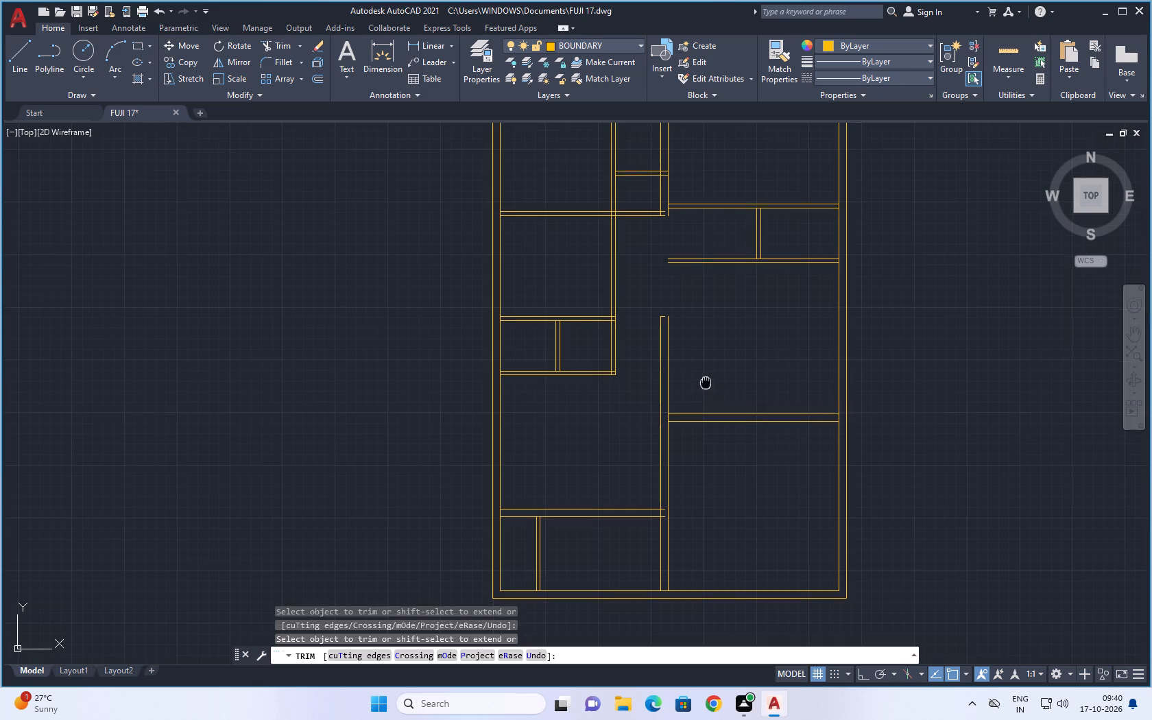
middle_drag(703, 376, 674, 307)
scroll(646, 403, up, 2)
scroll(604, 505, up, 3)
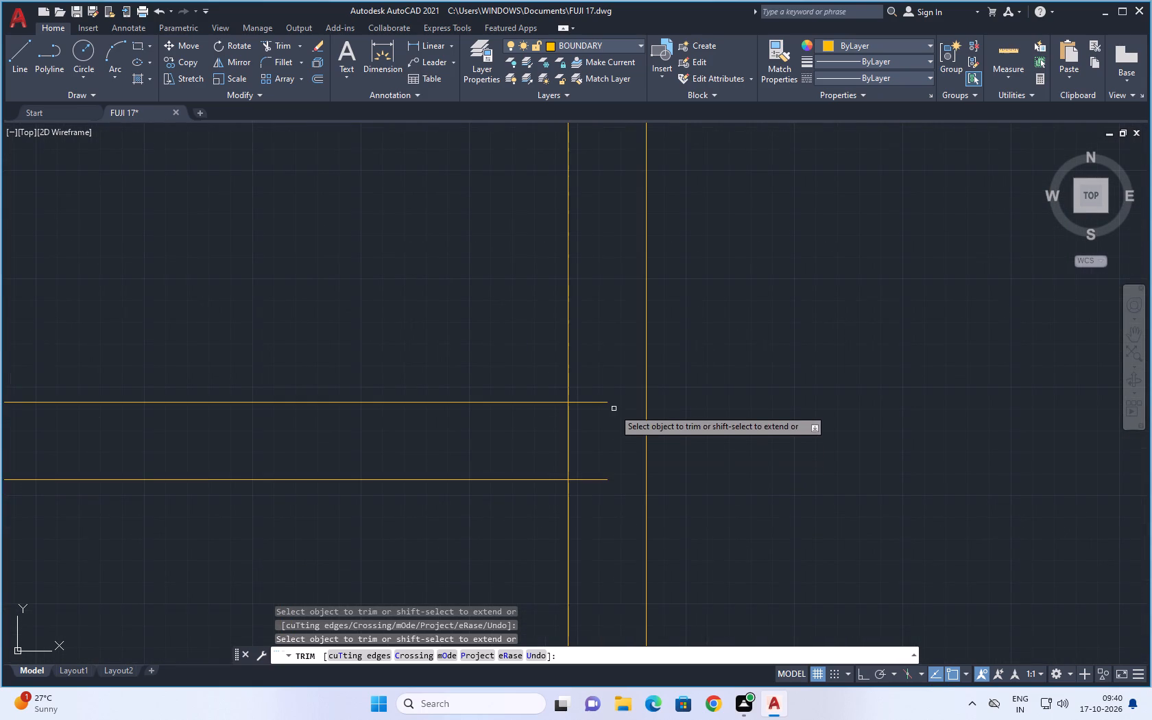
drag(603, 384, 597, 503)
scroll(592, 472, down, 2)
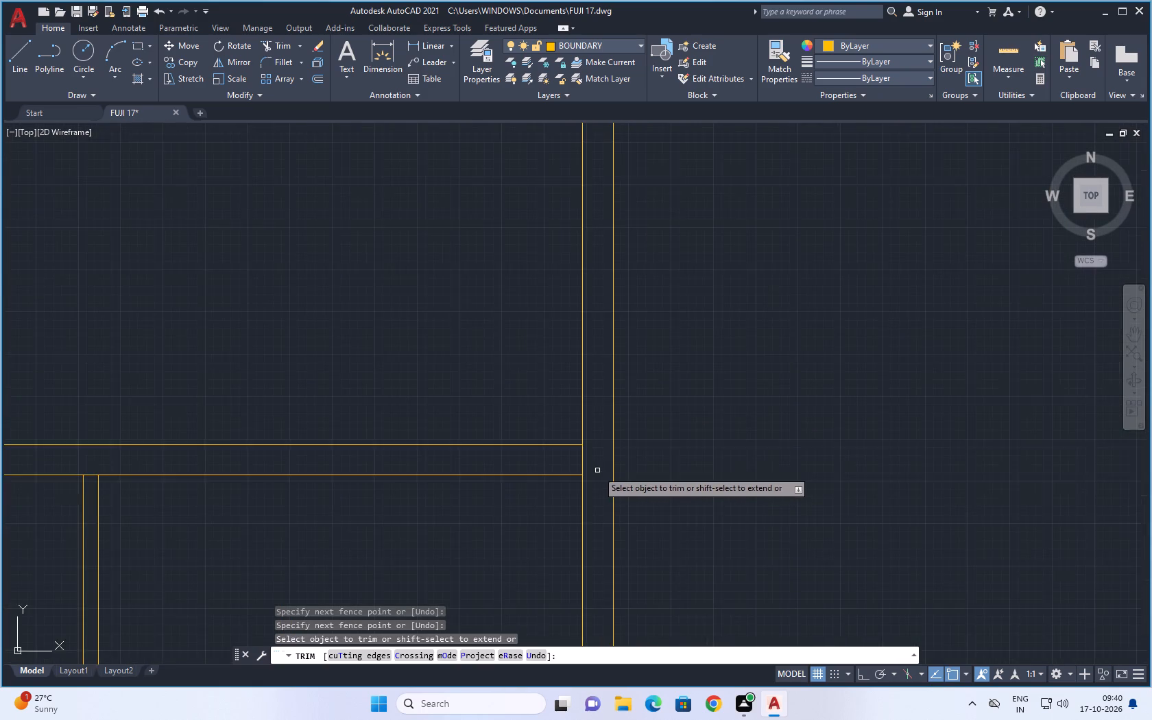
scroll(598, 470, down, 3)
middle_drag(701, 412, 687, 442)
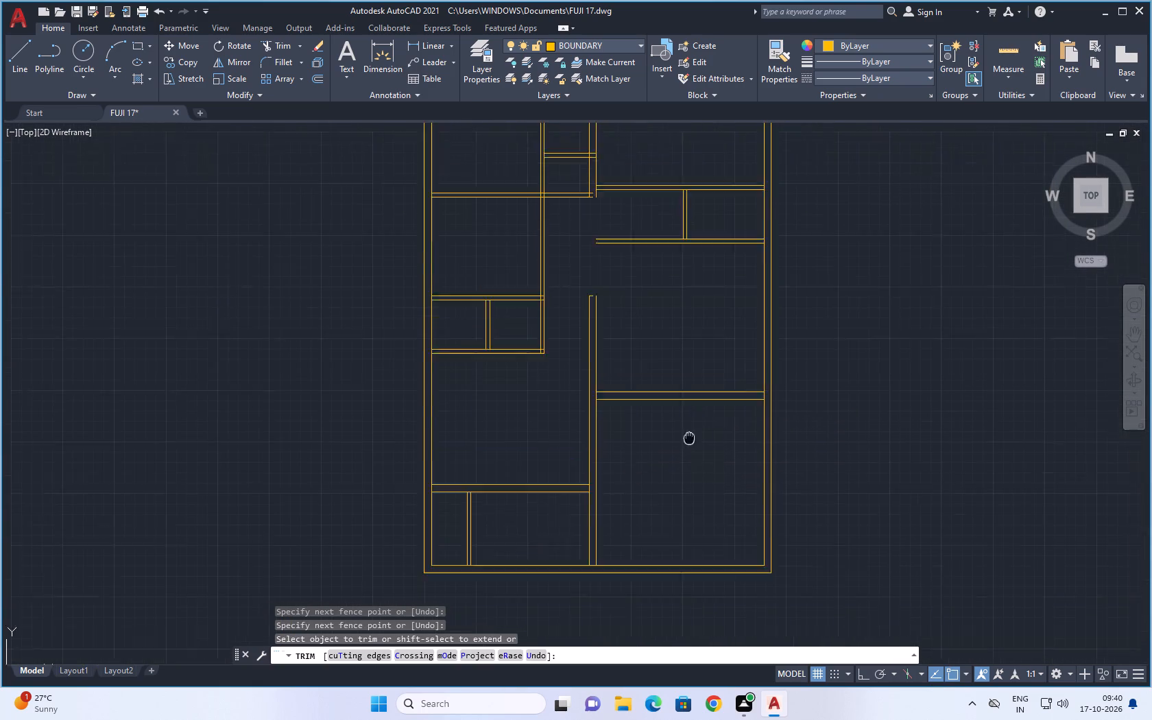
Examine the whole floor plan's wall junctions for lines that still need extending or trimming.
middle_drag(687, 442, 673, 520)
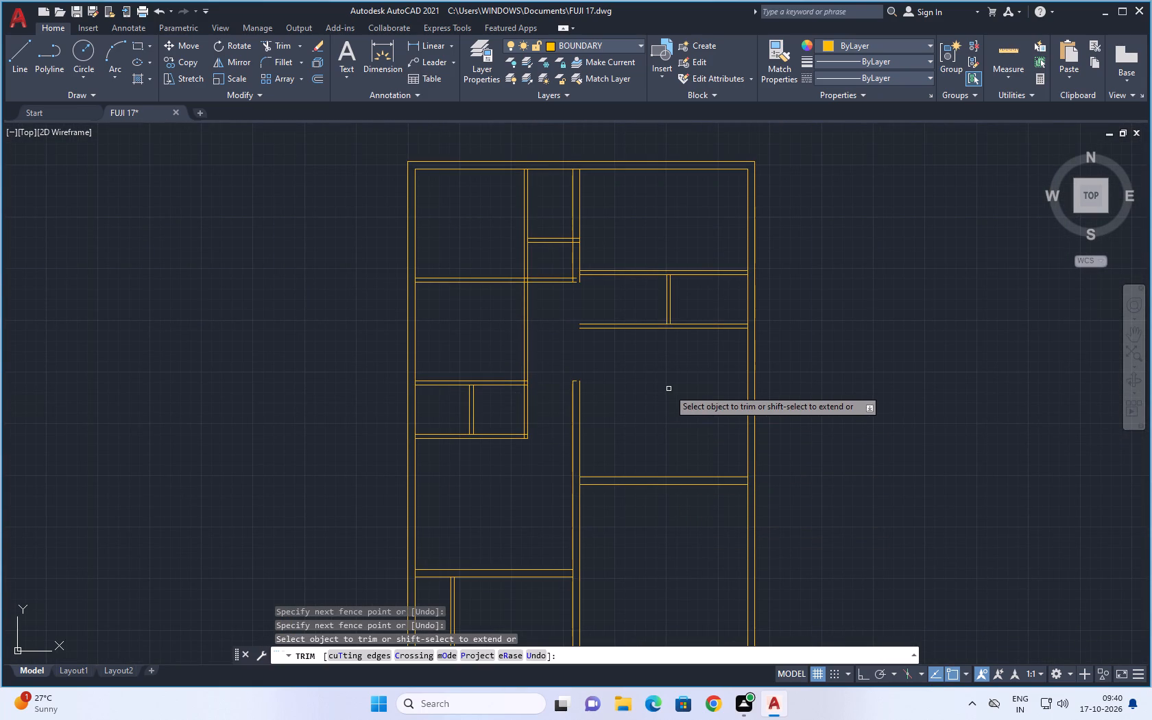
middle_drag(655, 355, 635, 439)
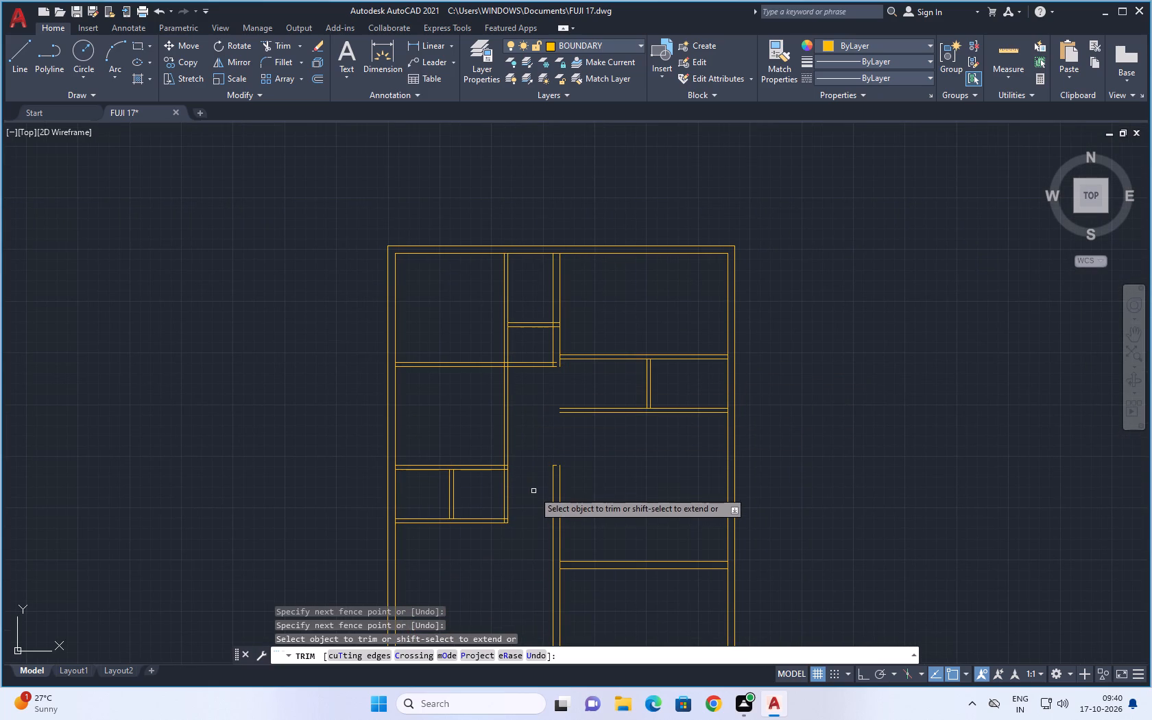
middle_drag(533, 488, 533, 428)
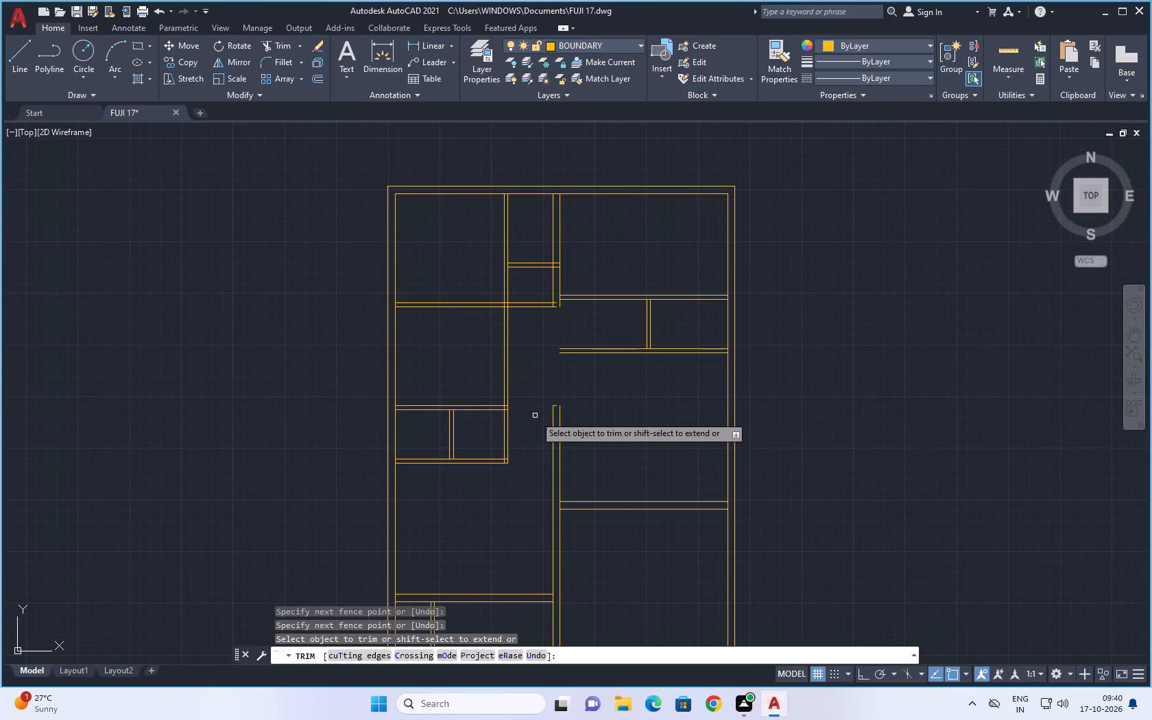
scroll(560, 425, down, 1)
middle_drag(595, 421, 591, 413)
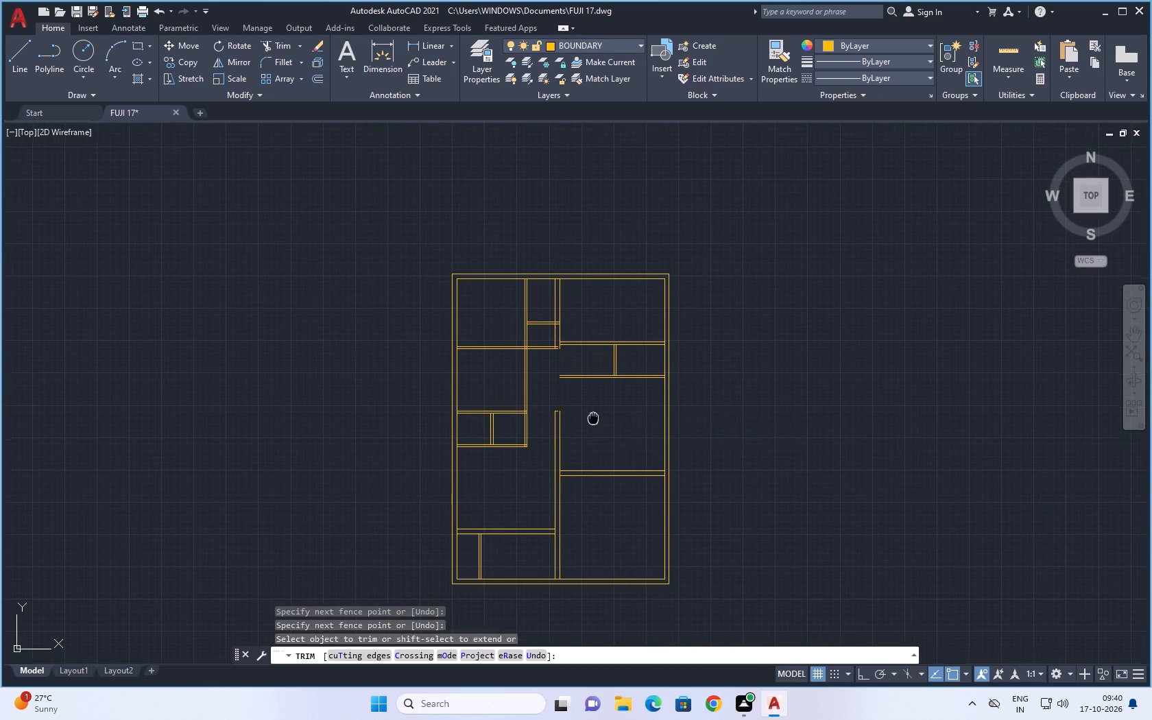
middle_drag(591, 413, 558, 356)
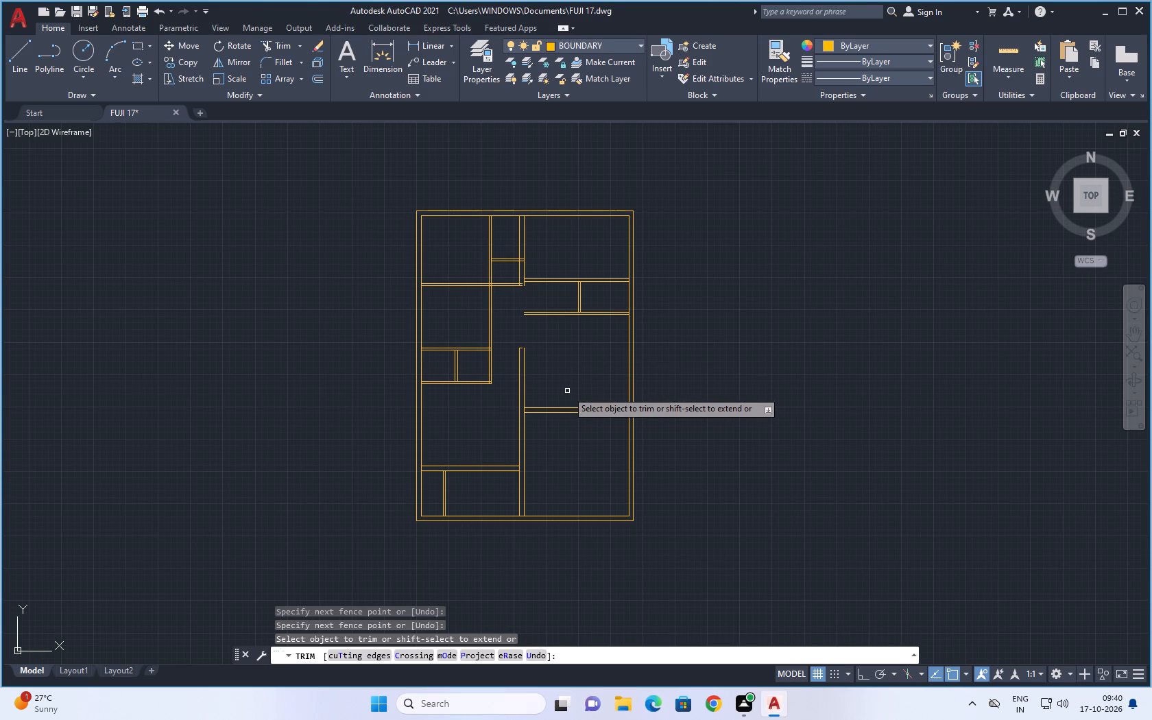
scroll(567, 391, up, 1)
middle_drag(585, 311, 578, 383)
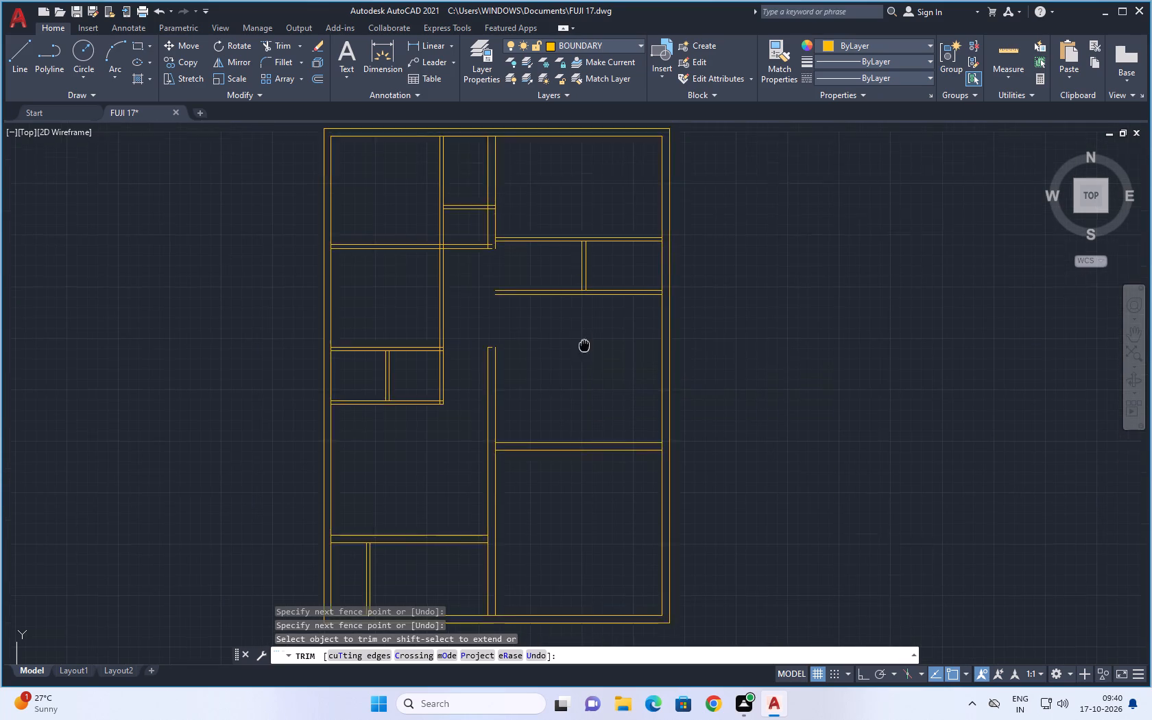
middle_drag(578, 383, 573, 413)
scroll(576, 417, down, 1)
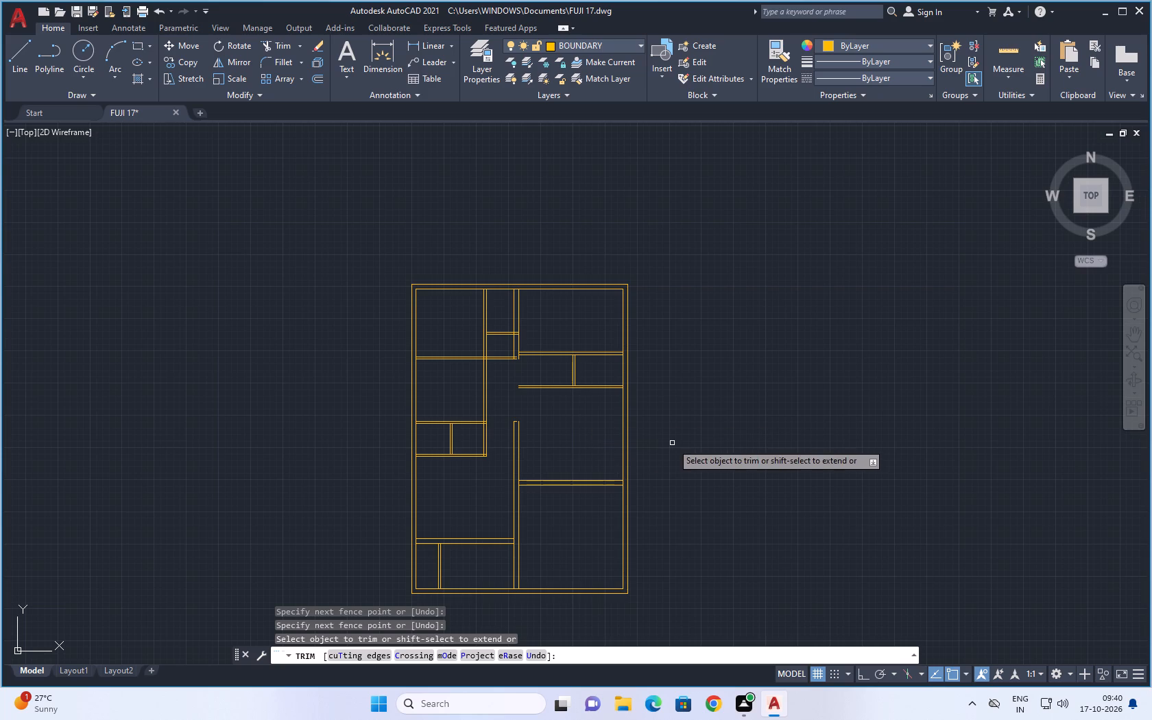
scroll(677, 445, up, 1)
scroll(679, 442, down, 1)
middle_drag(706, 419, 717, 455)
key(space)
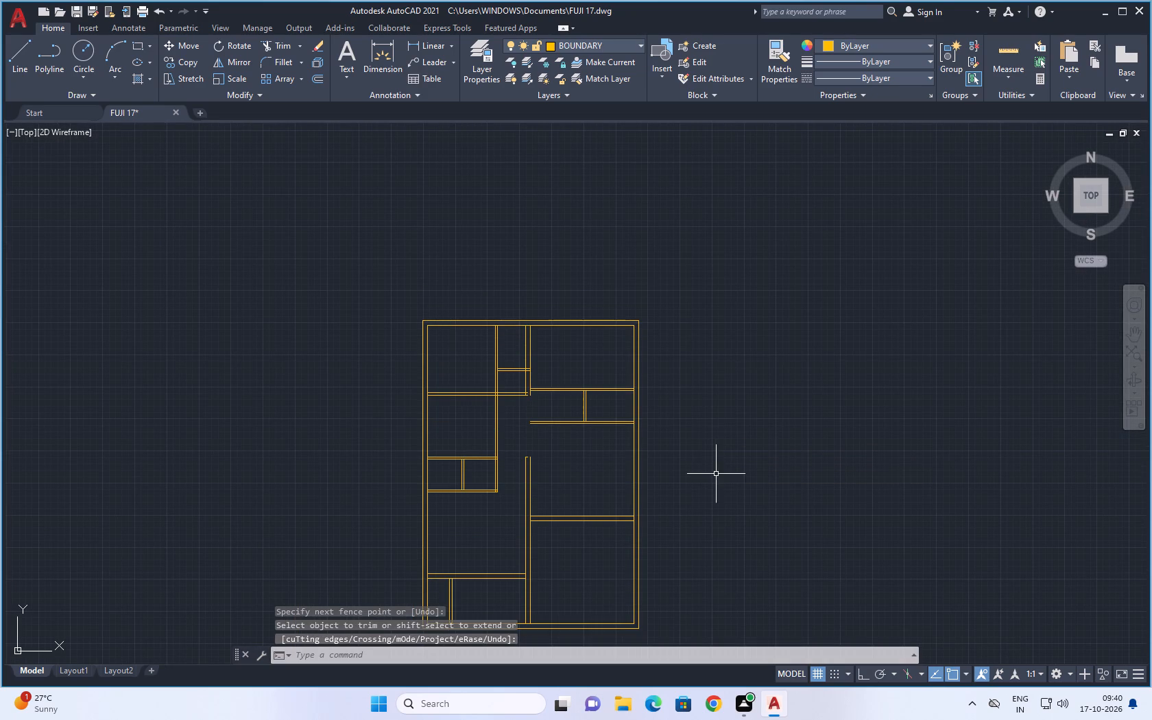
middle_drag(716, 479, 747, 460)
scroll(591, 465, up, 1)
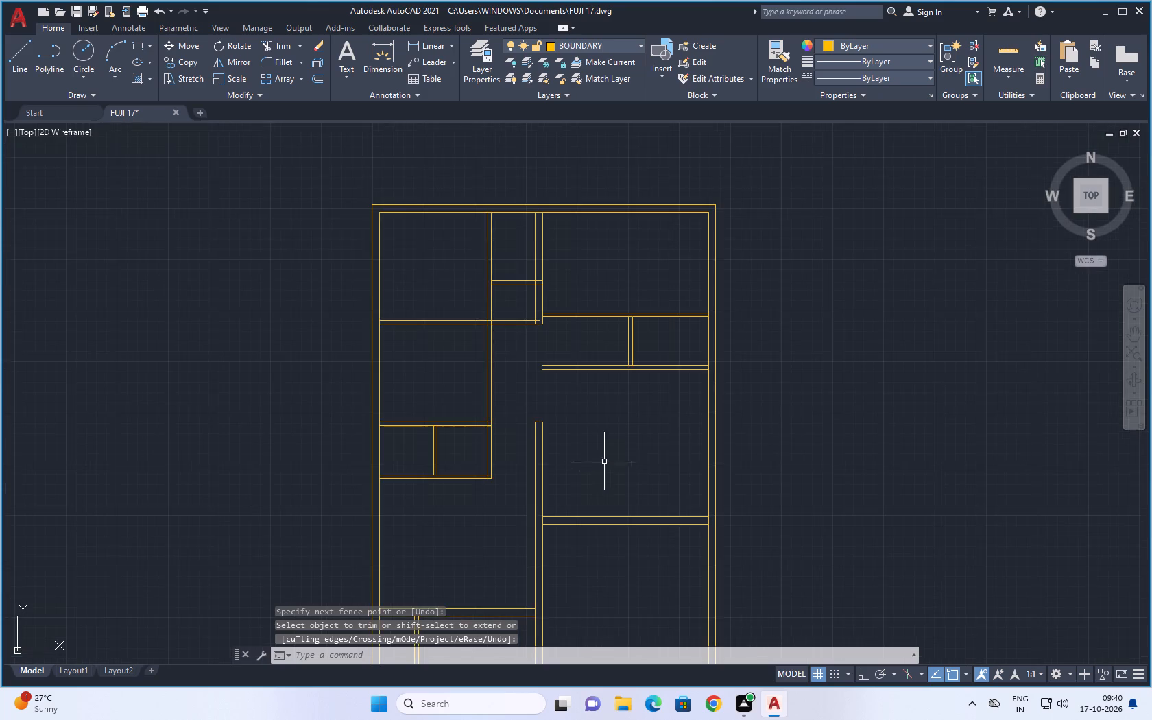
middle_drag(611, 459, 656, 451)
middle_drag(634, 417, 645, 461)
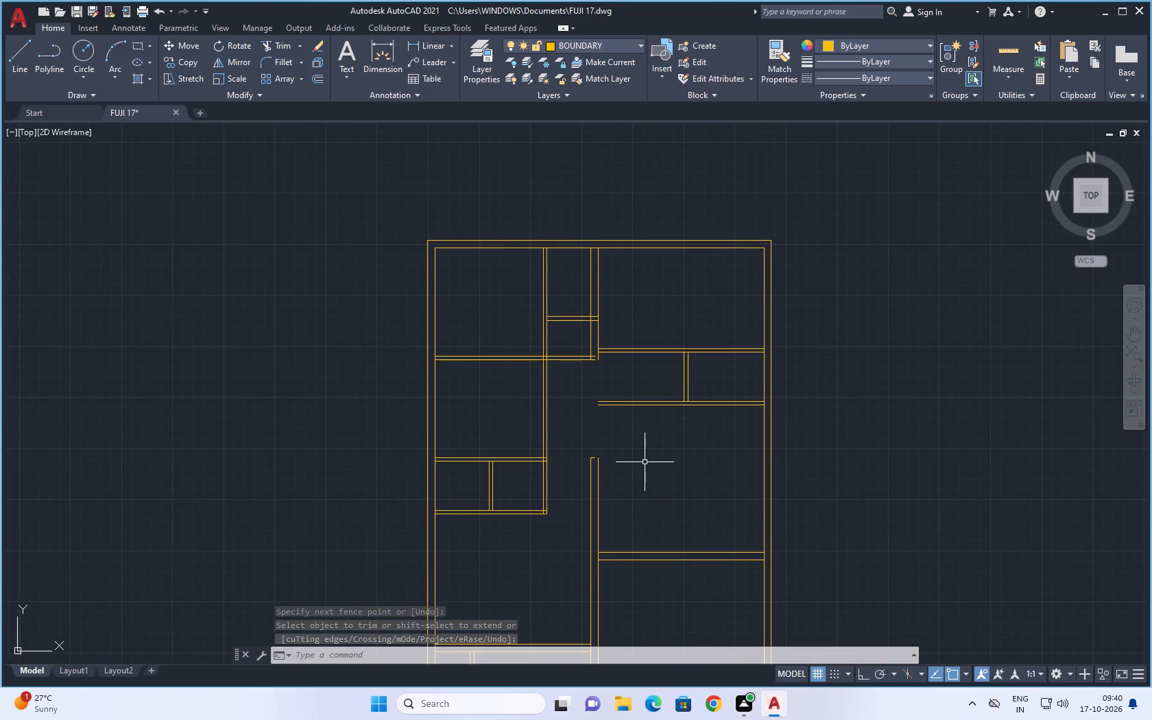
scroll(645, 462, down, 1)
middle_drag(852, 493, 806, 423)
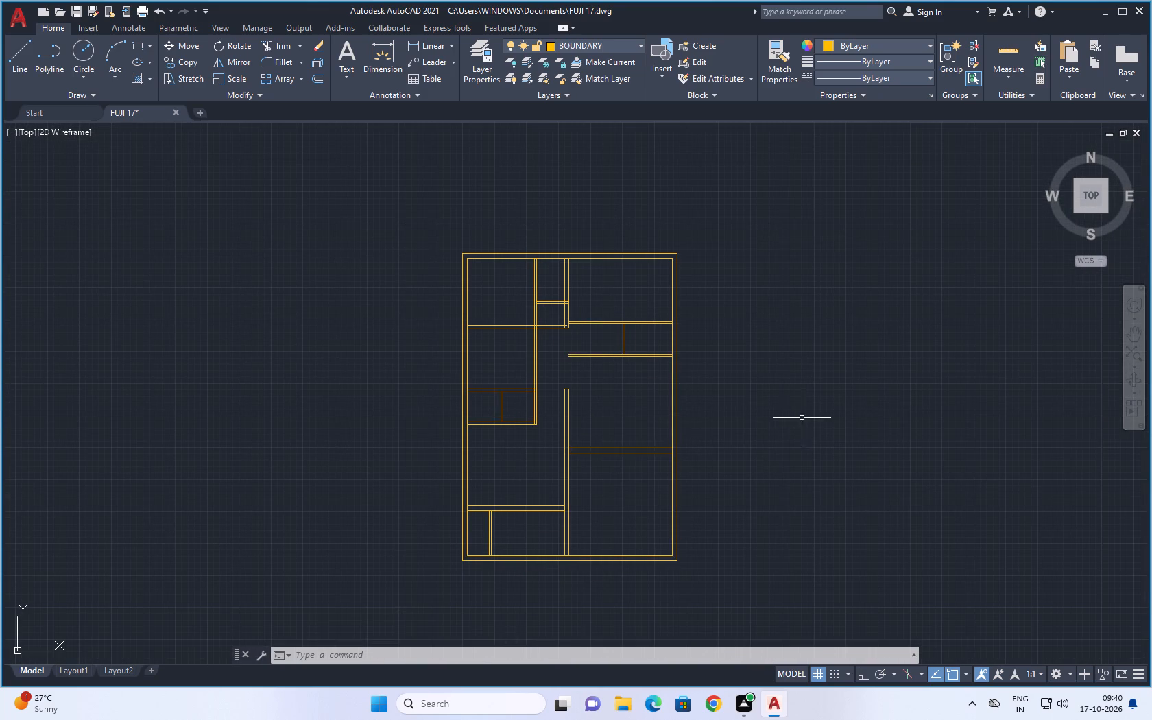
scroll(645, 512, up, 1)
middle_drag(620, 480, 708, 577)
scroll(668, 530, down, 1)
scroll(708, 576, up, 1)
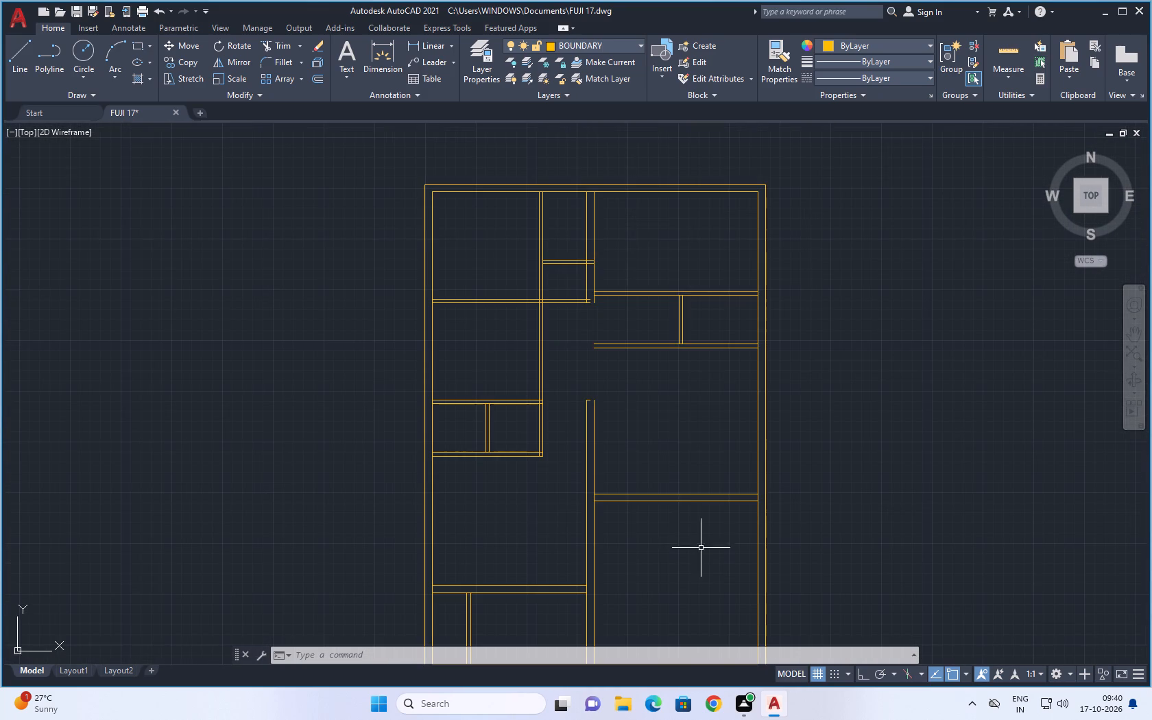
middle_drag(660, 409, 690, 476)
key(Escape)
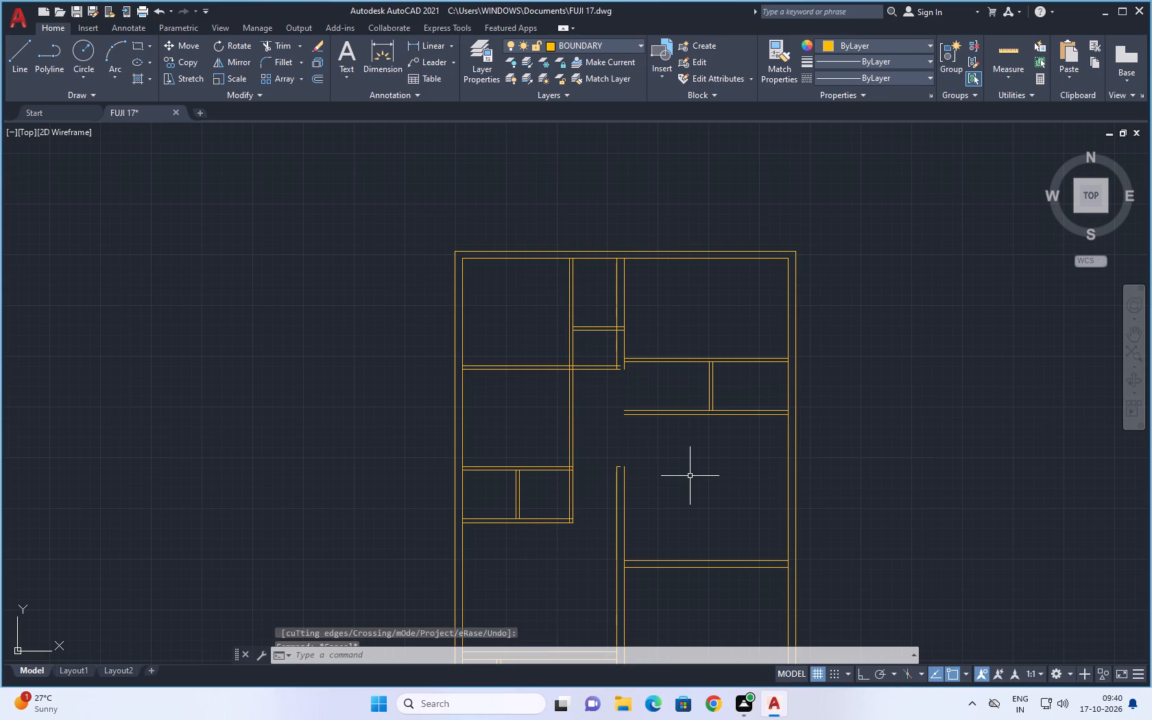
key(Escape)
Extend the short end line at the top of the lower central wall to that wall's right face.
key(e)
key(x)
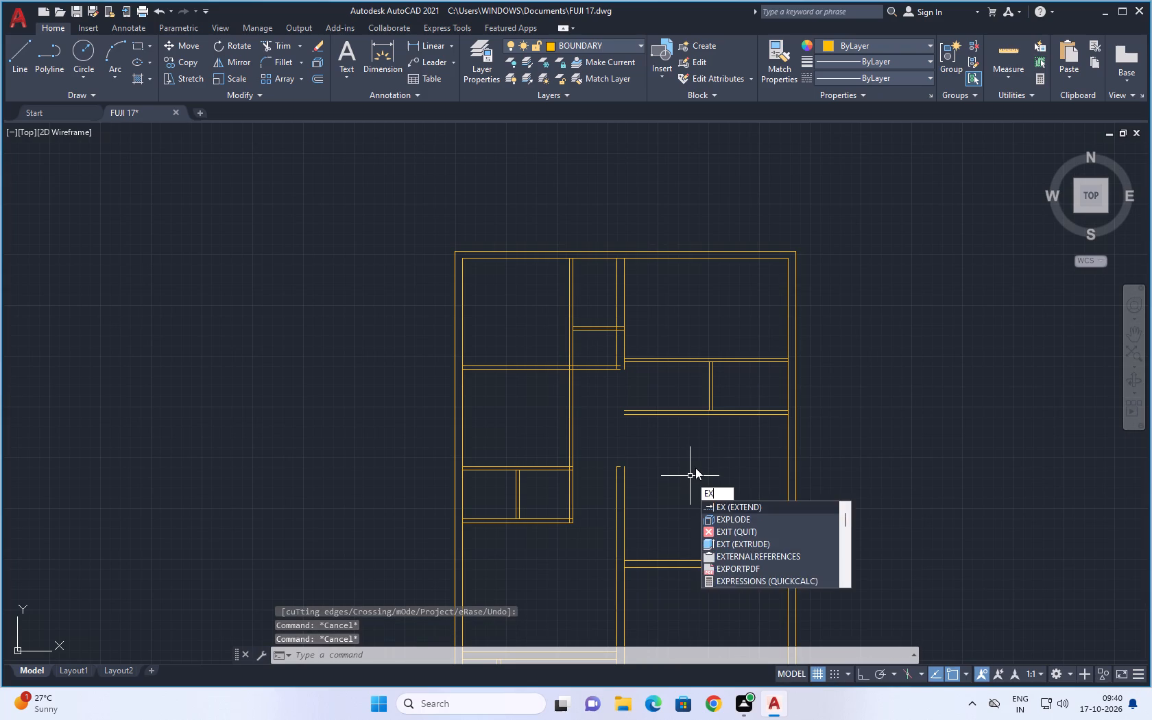
key(space)
scroll(622, 464, up, 4)
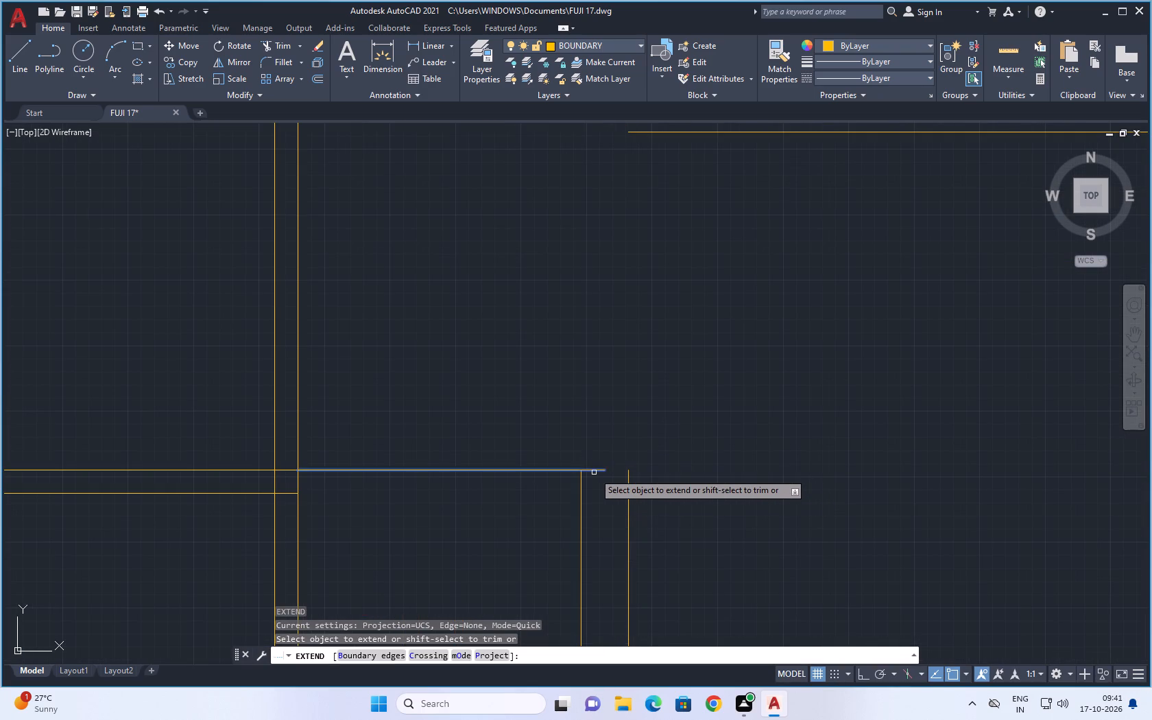
click(599, 470)
Extend both lines of the narrow right-hand room's partition down to the outer line of its lower cross wall.
scroll(677, 425, down, 2)
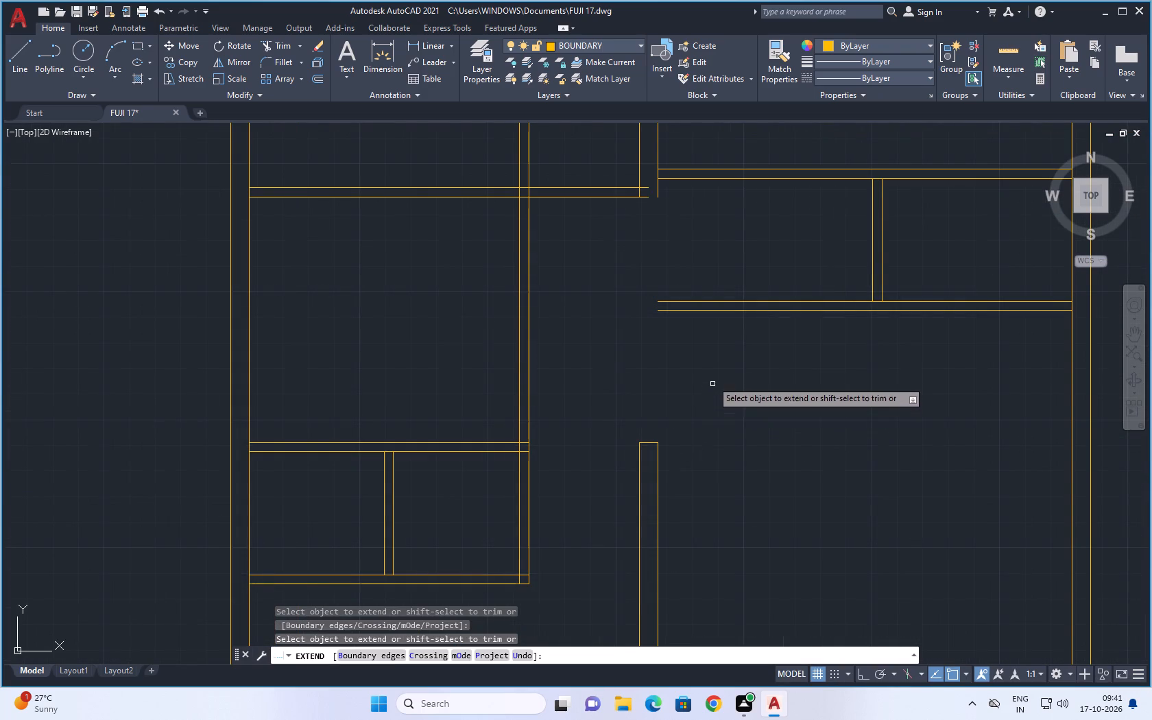
click(872, 285)
click(881, 283)
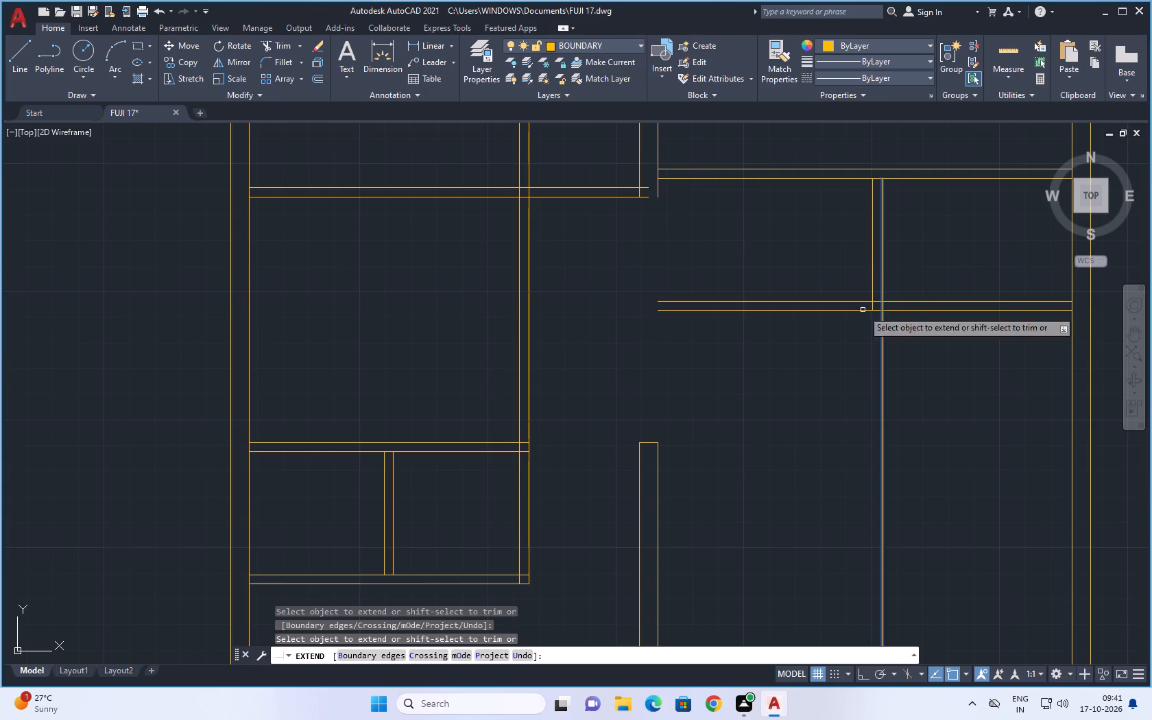
Extend both lines of the upper-left cross wall to the right face of the upper central wall.
scroll(762, 383, down, 1)
scroll(685, 269, up, 2)
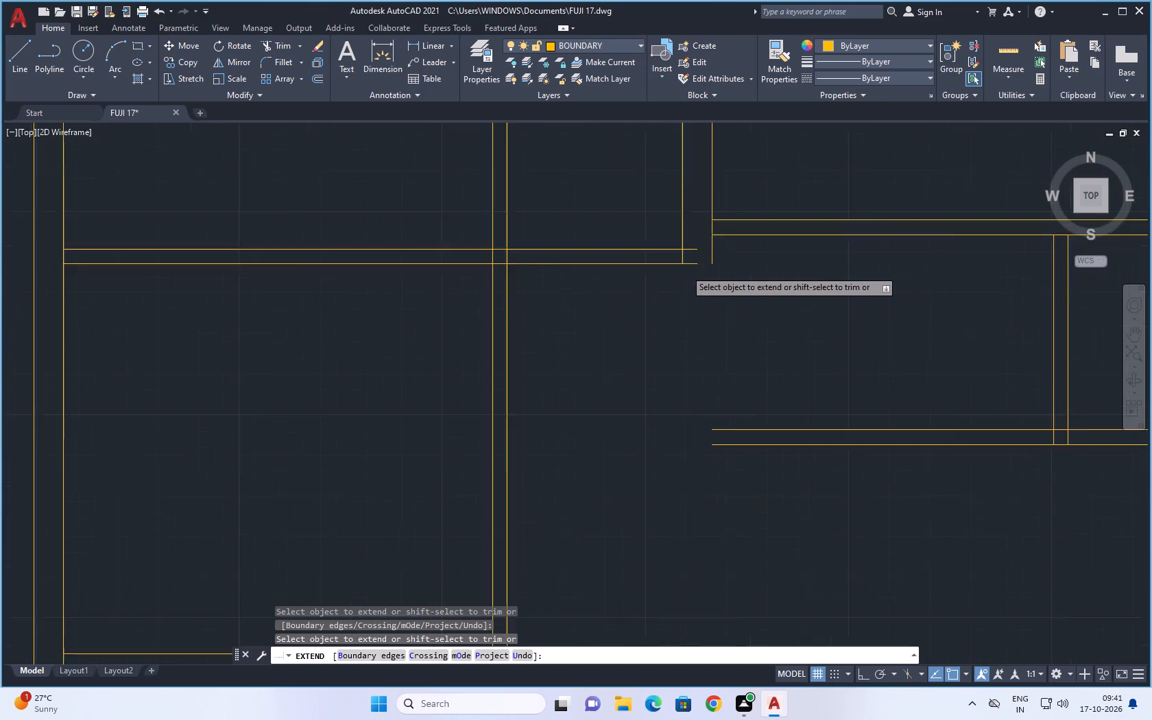
scroll(685, 269, up, 1)
click(694, 237)
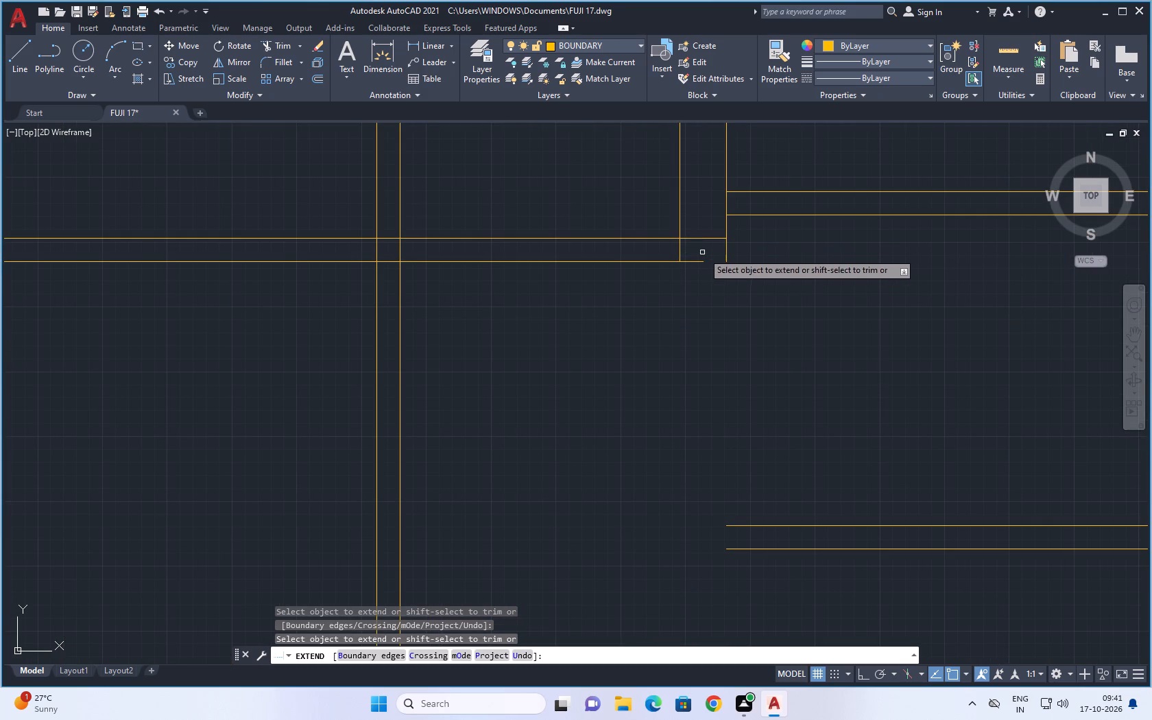
click(693, 261)
scroll(691, 309, down, 2)
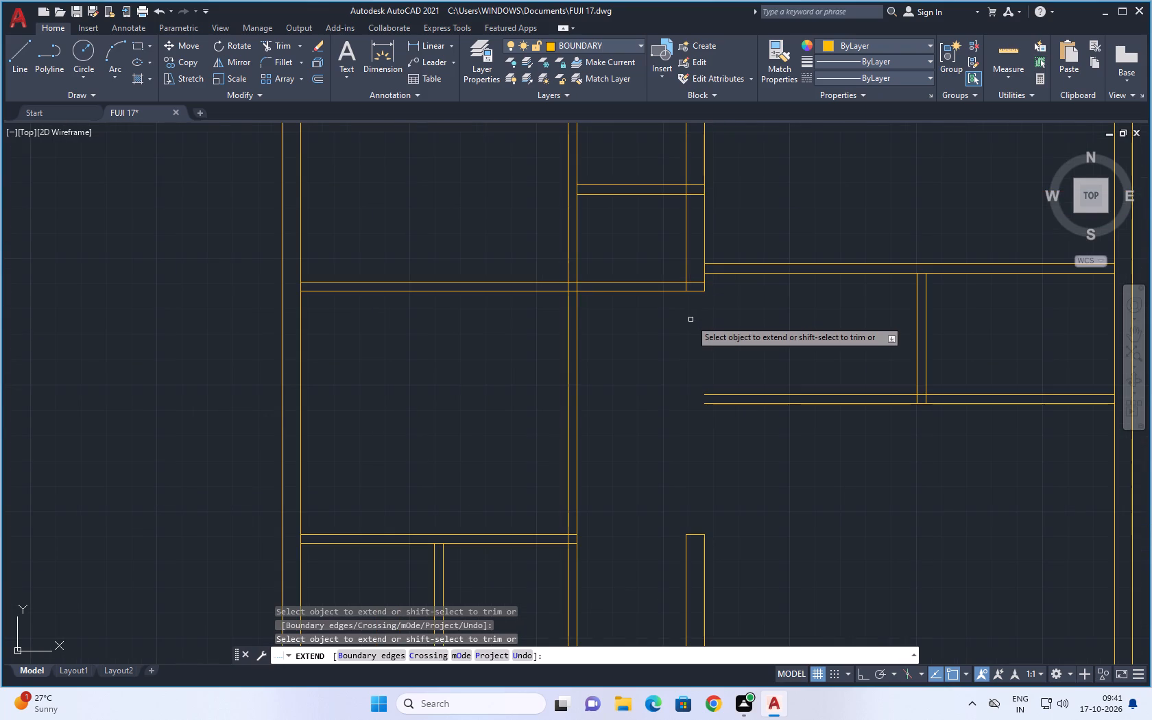
scroll(688, 324, down, 2)
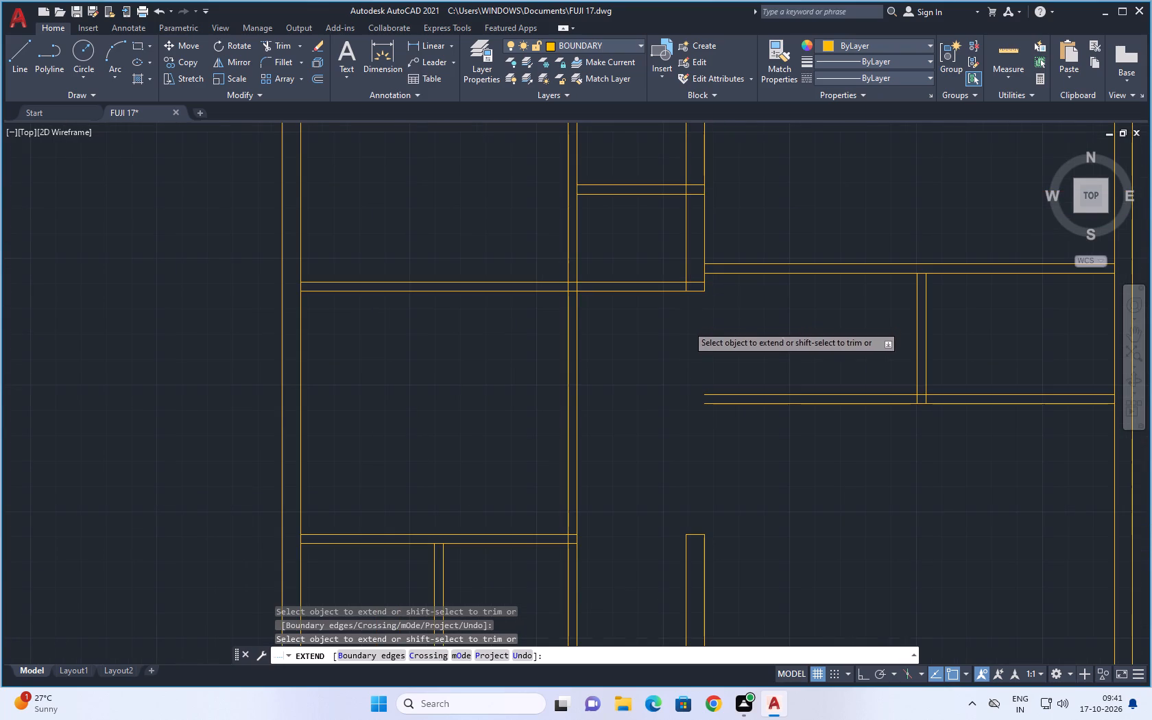
scroll(686, 326, down, 1)
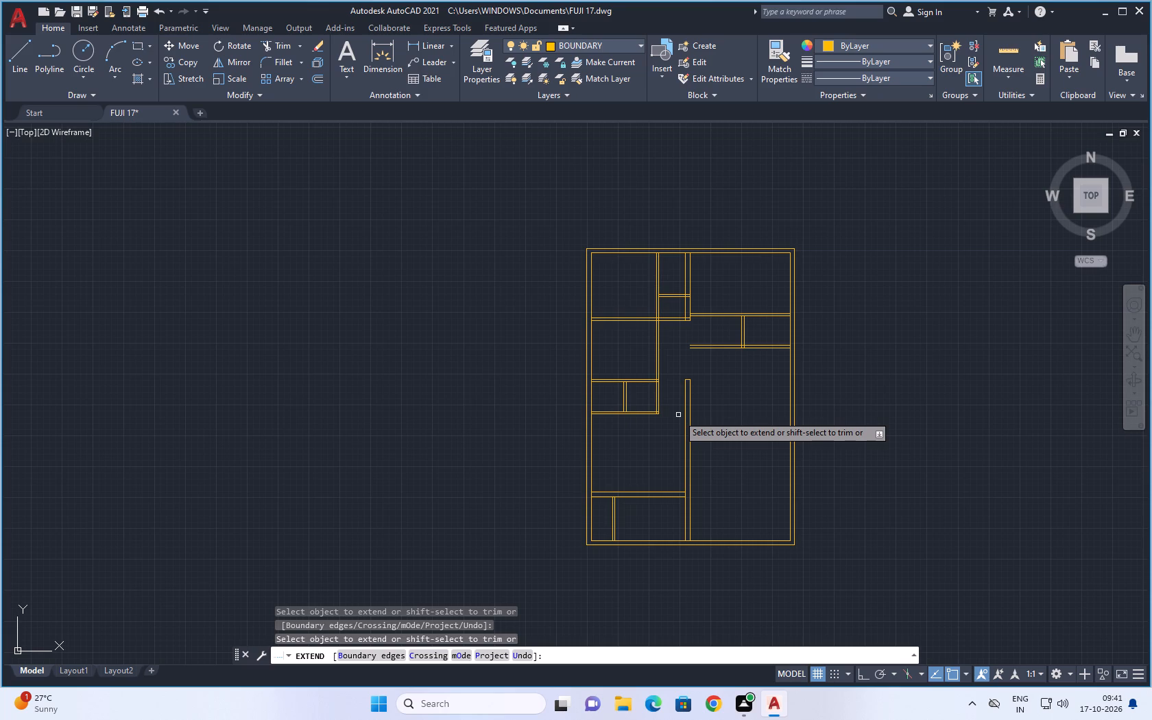
scroll(726, 407, up, 1)
scroll(723, 392, down, 1)
middle_drag(756, 369, 680, 390)
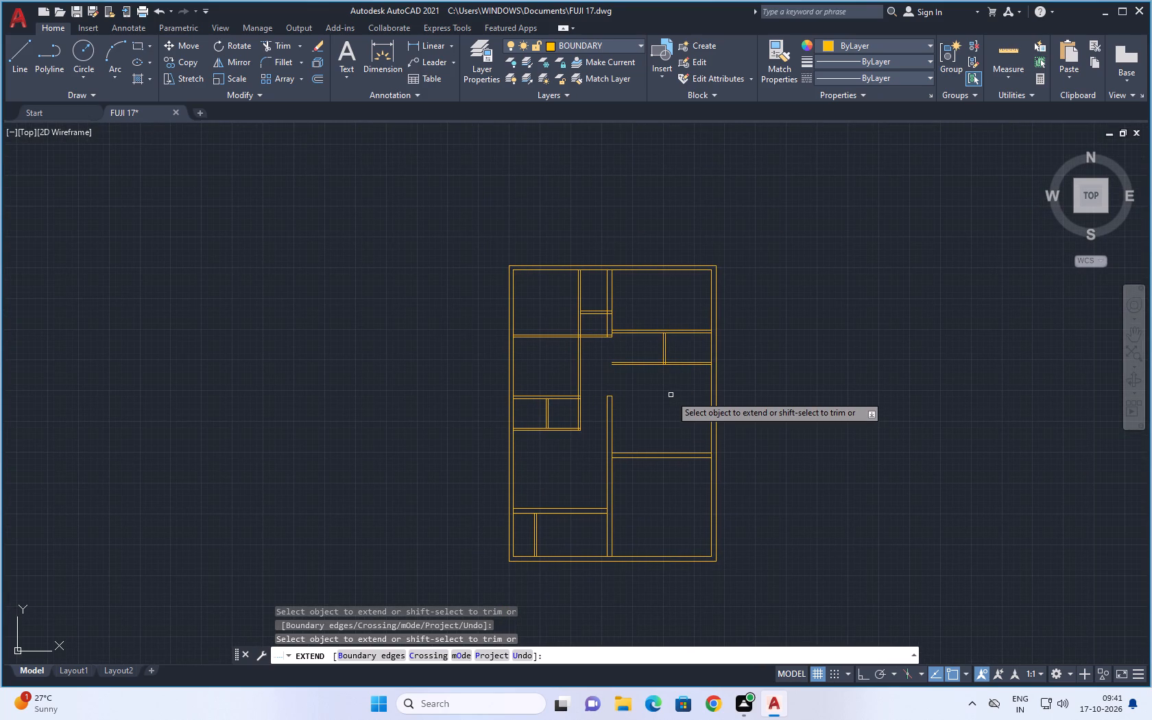
key(Escape)
key(Escape)
Trim both lines of the narrow right-hand room's lower cross wall on the passage side of its partition.
click(278, 45)
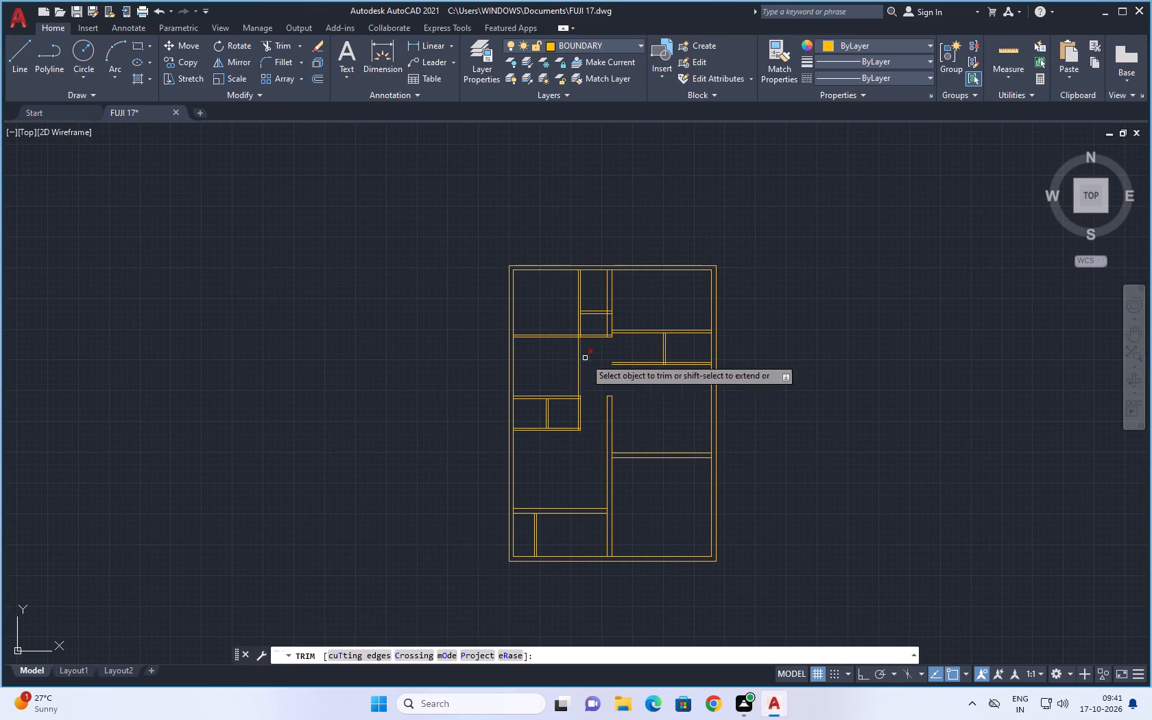
scroll(600, 368, up, 2)
drag(693, 311, 688, 386)
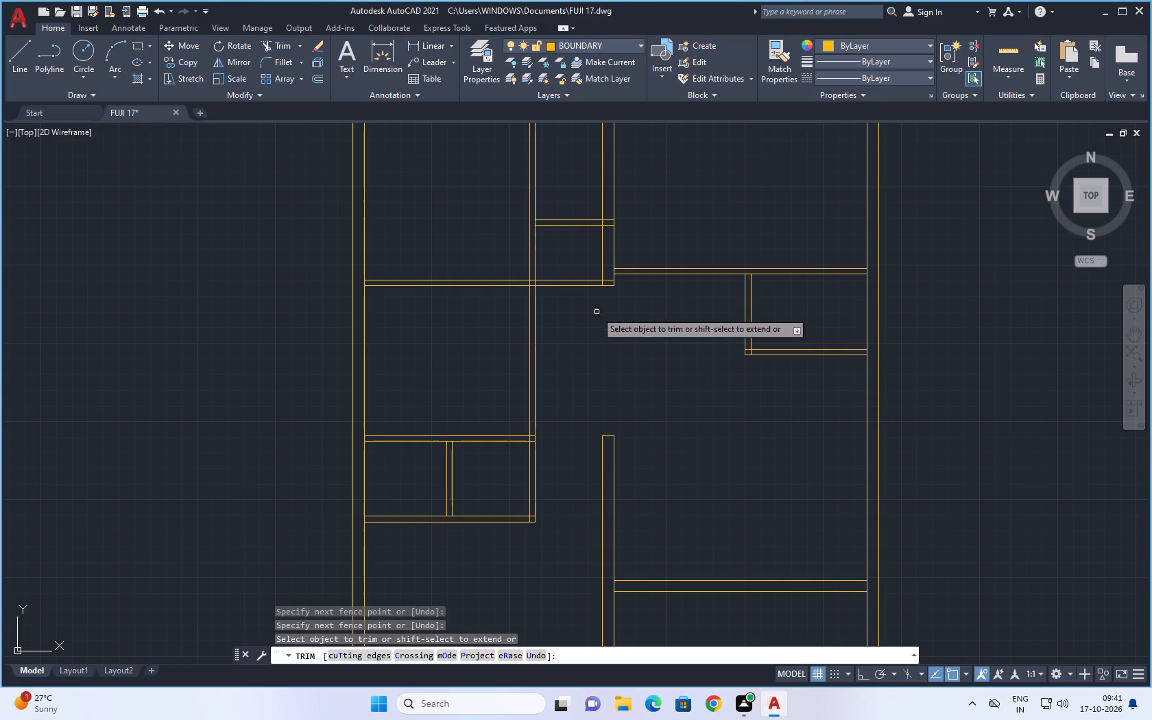
Trim both lines of the upper-left cross wall where they span the passage between the inner vertical wall and the central wall.
drag(570, 258, 570, 304)
scroll(581, 317, down, 1)
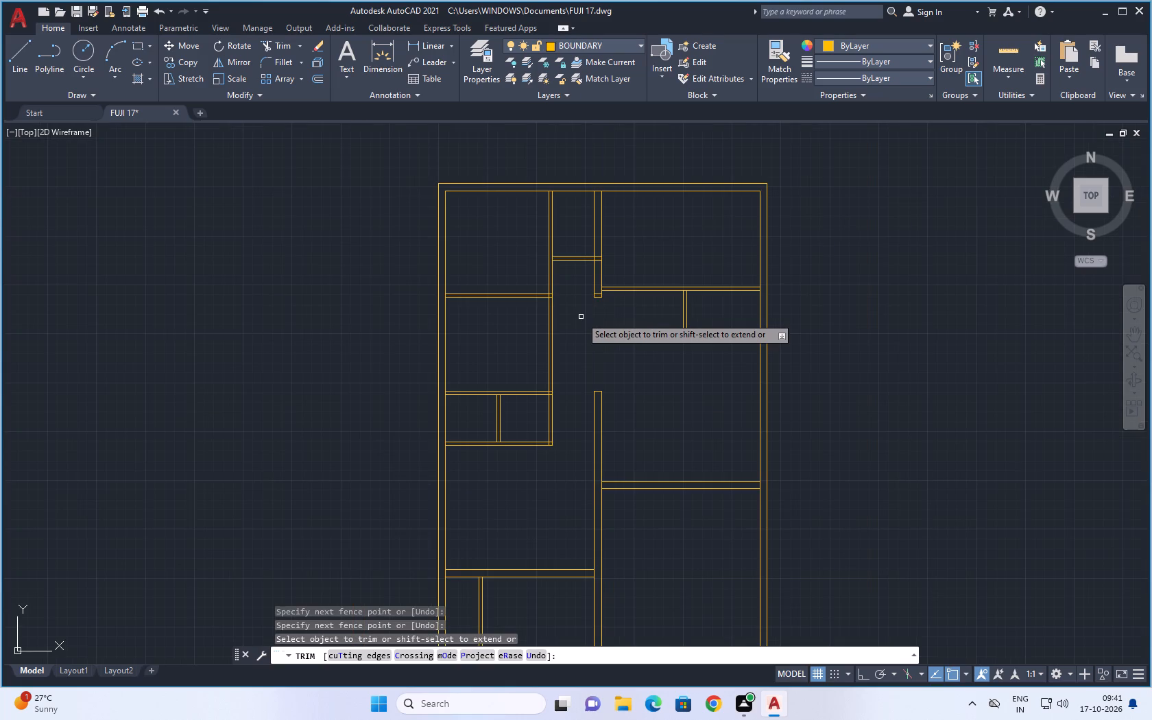
scroll(581, 299, up, 1)
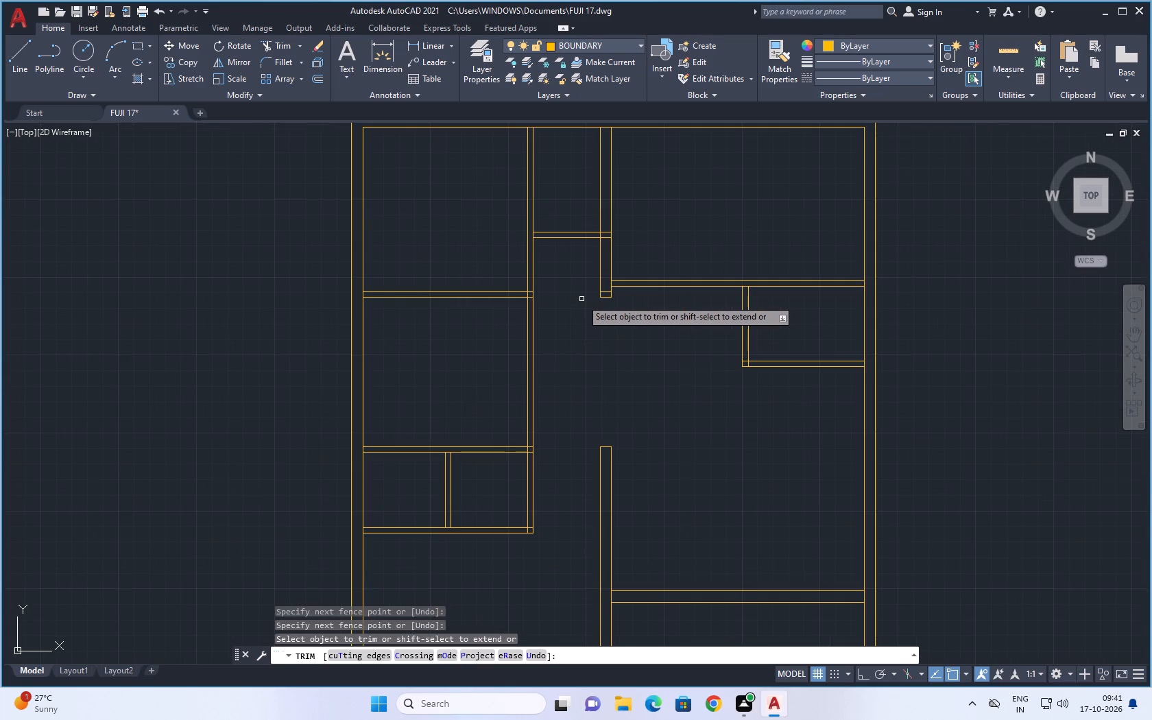
scroll(581, 299, up, 1)
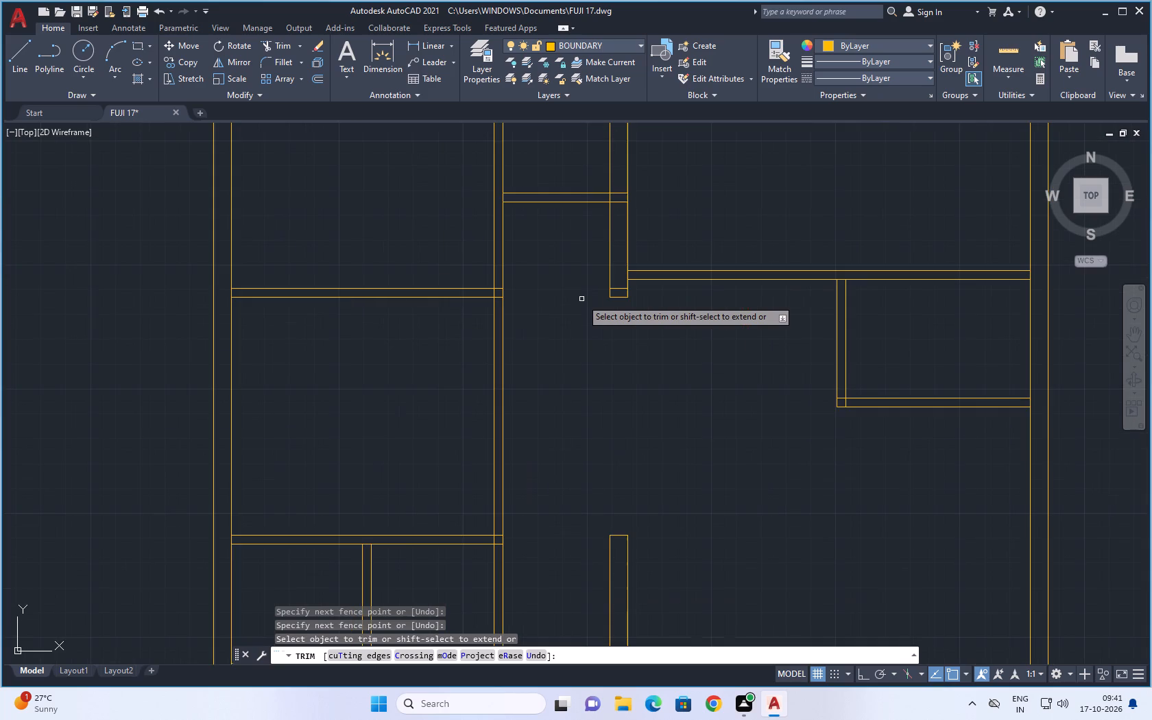
scroll(581, 299, down, 3)
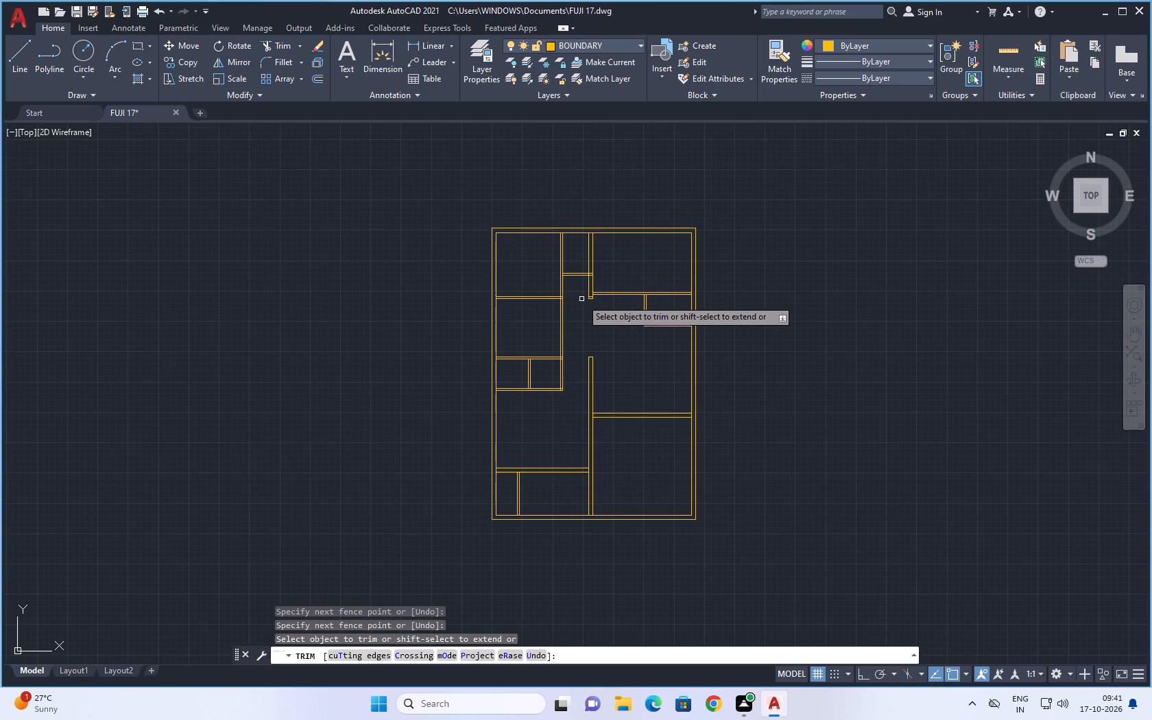
Draw a 4.5" line across the inner vertical wall, level with the upper line of the upper-left cross wall.
click(21, 46)
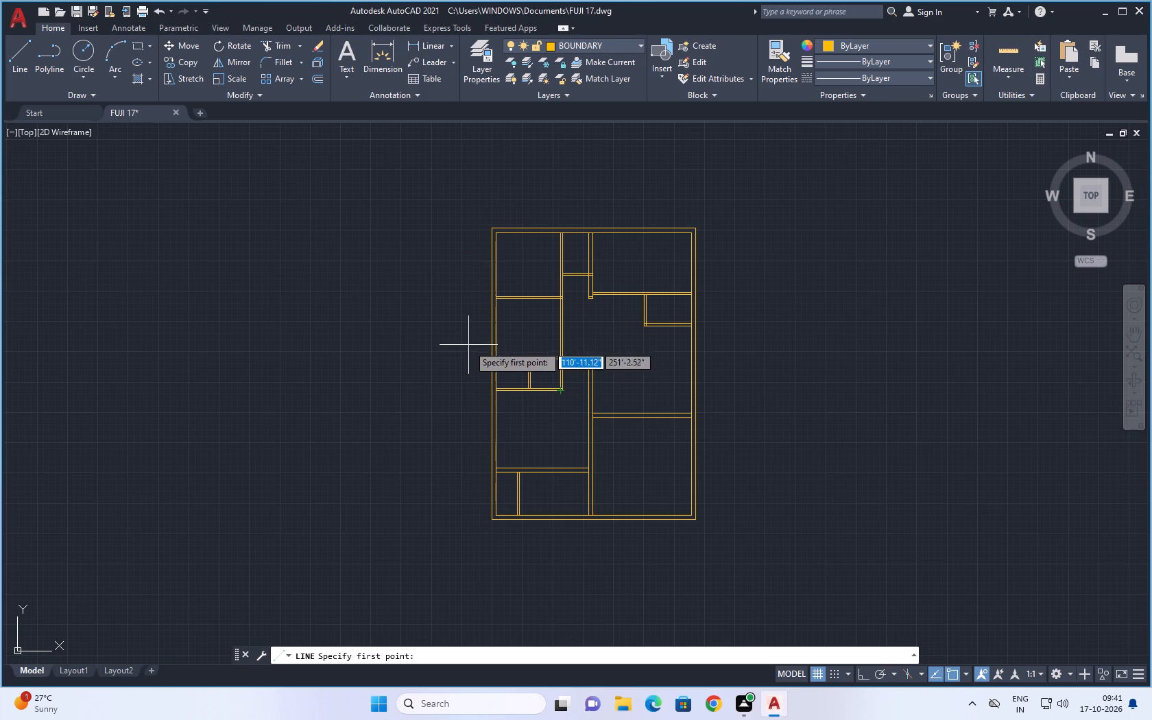
scroll(583, 289, up, 7)
scroll(494, 328, down, 2)
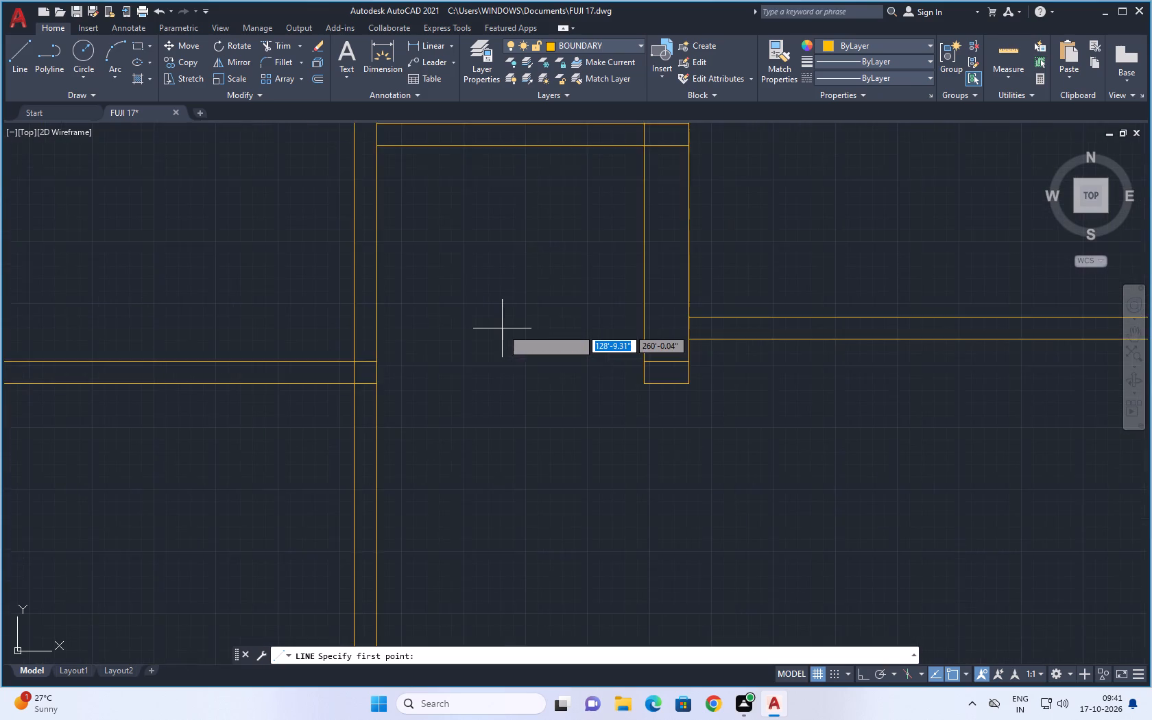
scroll(503, 328, down, 1)
scroll(406, 351, up, 1)
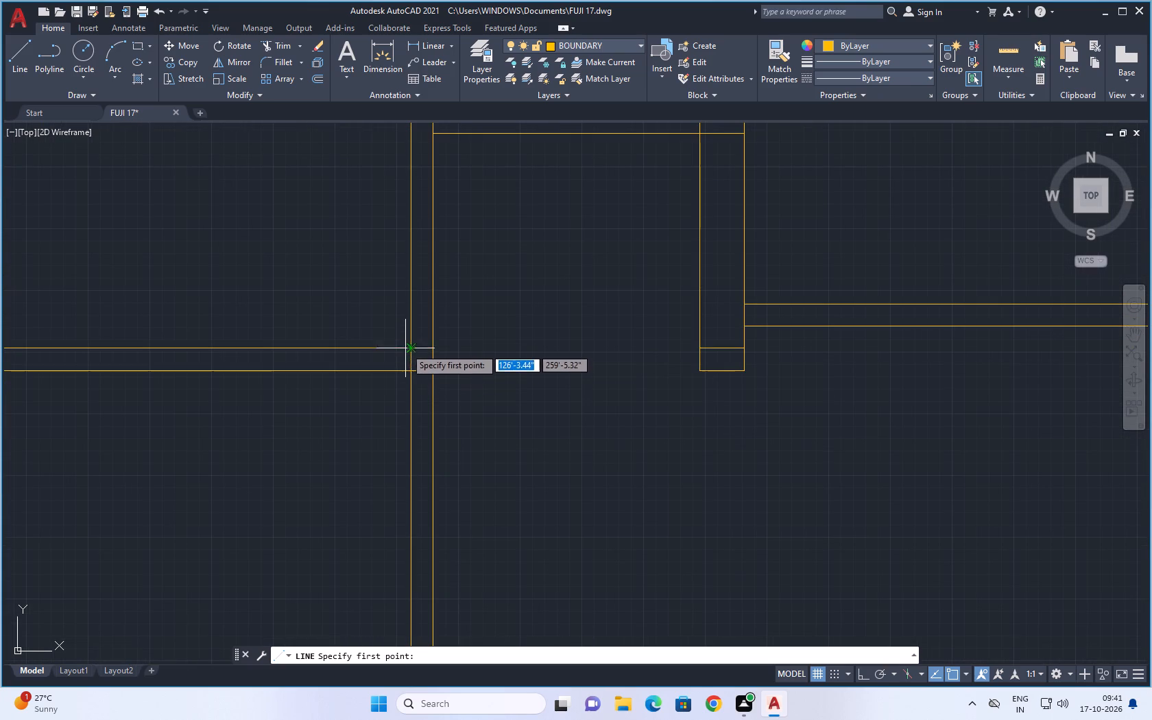
click(412, 348)
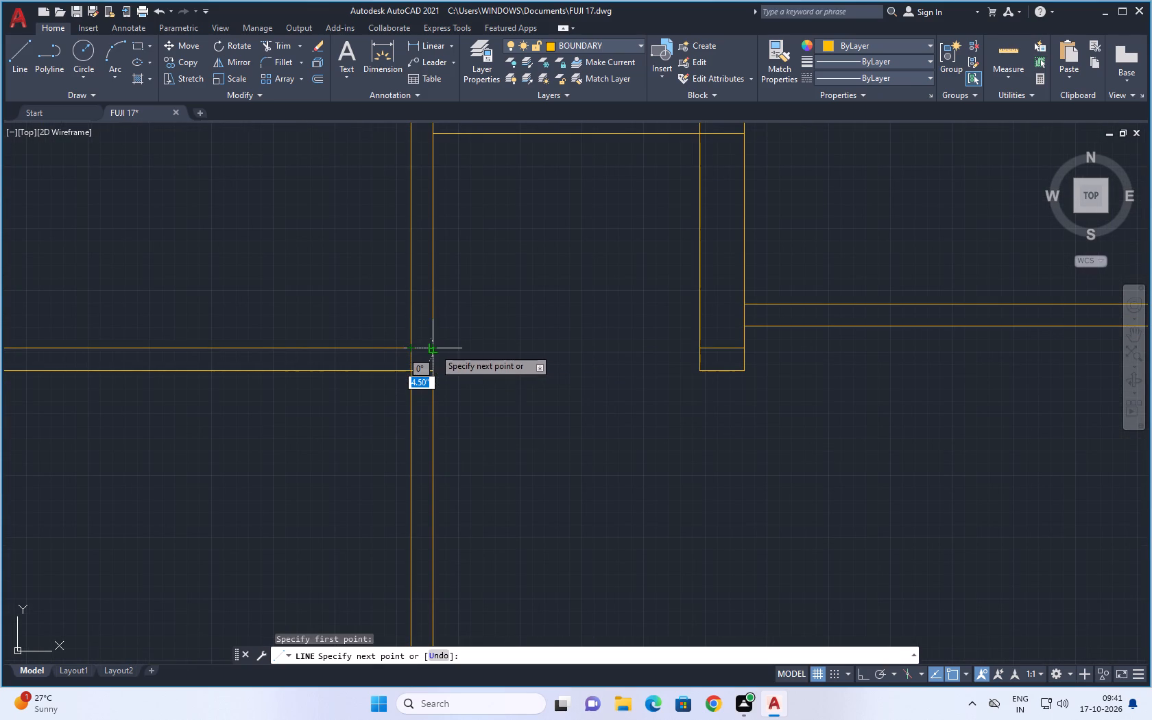
click(434, 348)
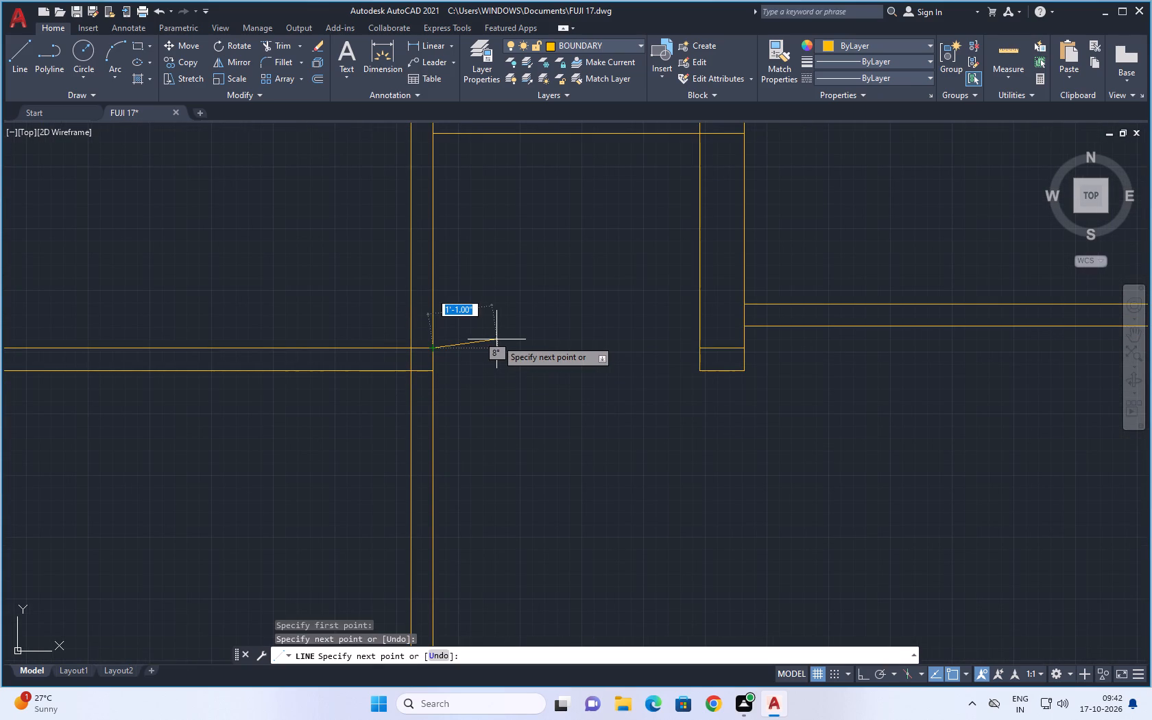
key(Escape)
Draw a short vertical line on the right face of the upper central wall's lower end, between its last two cross lines.
key(space)
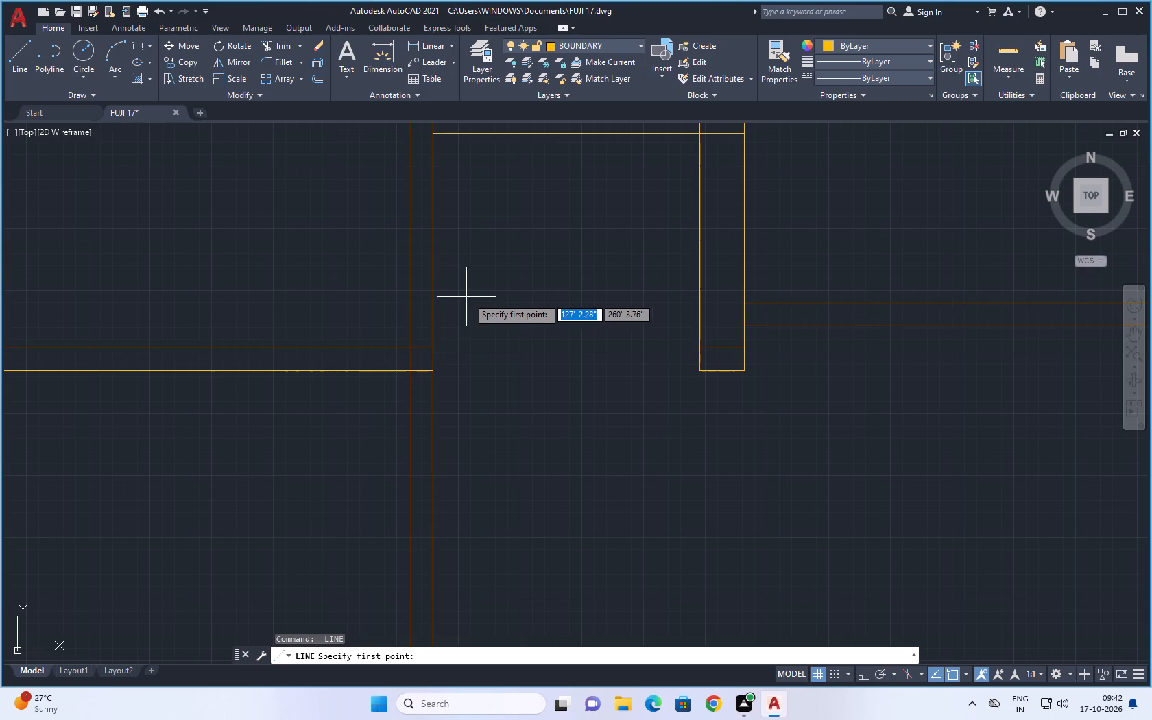
scroll(745, 380, up, 1)
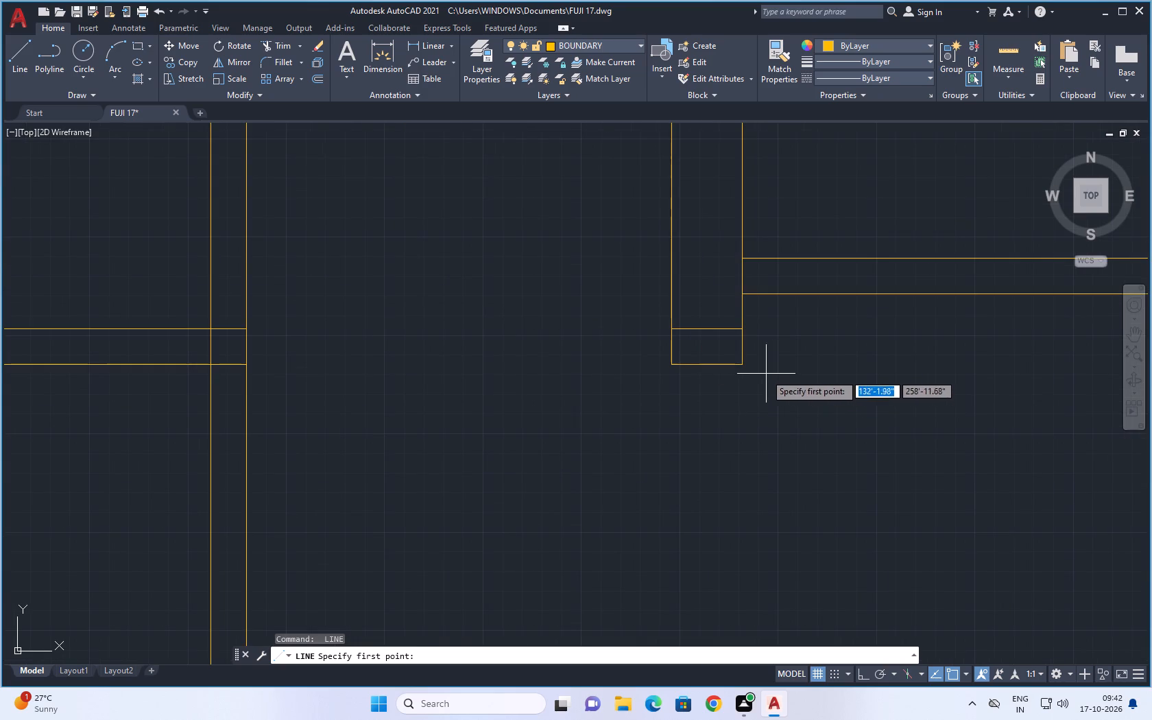
scroll(754, 365, up, 1)
click(737, 311)
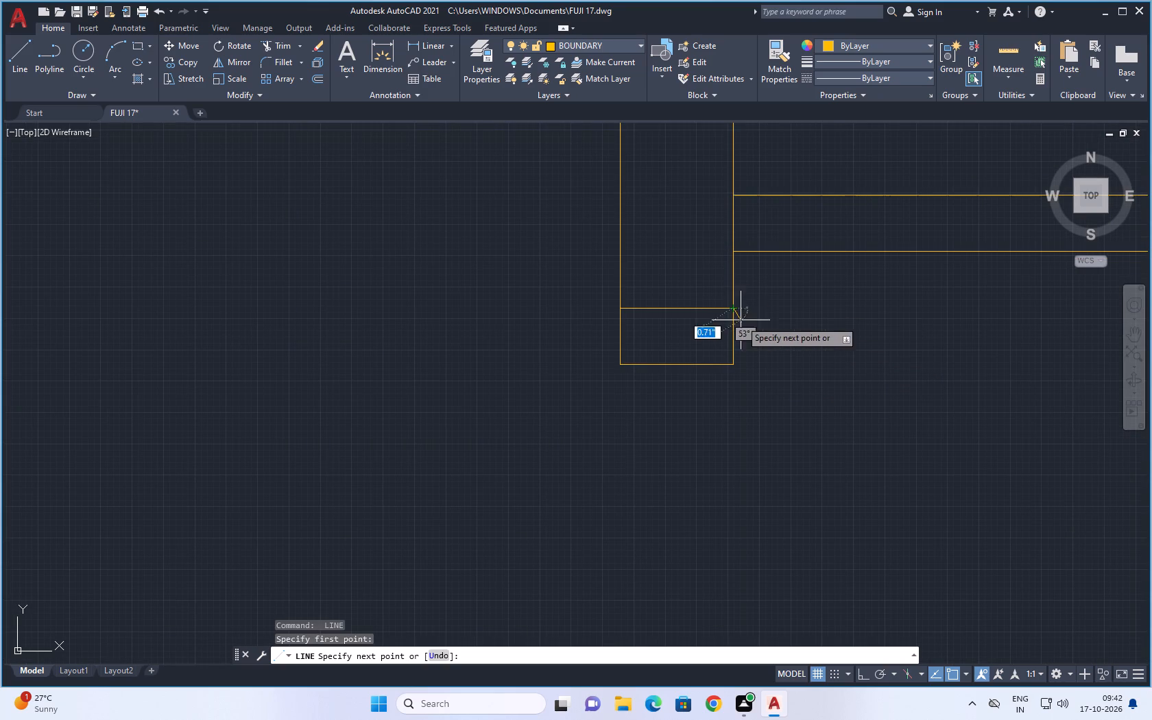
click(734, 363)
scroll(828, 374, down, 5)
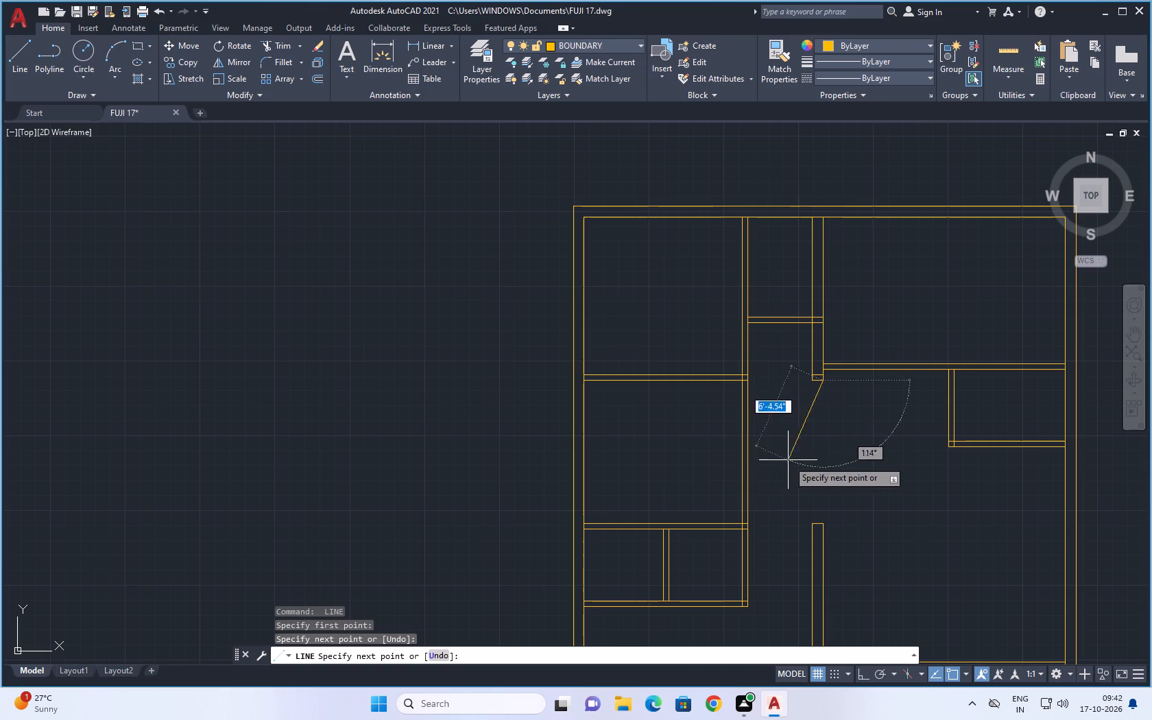
key(Escape)
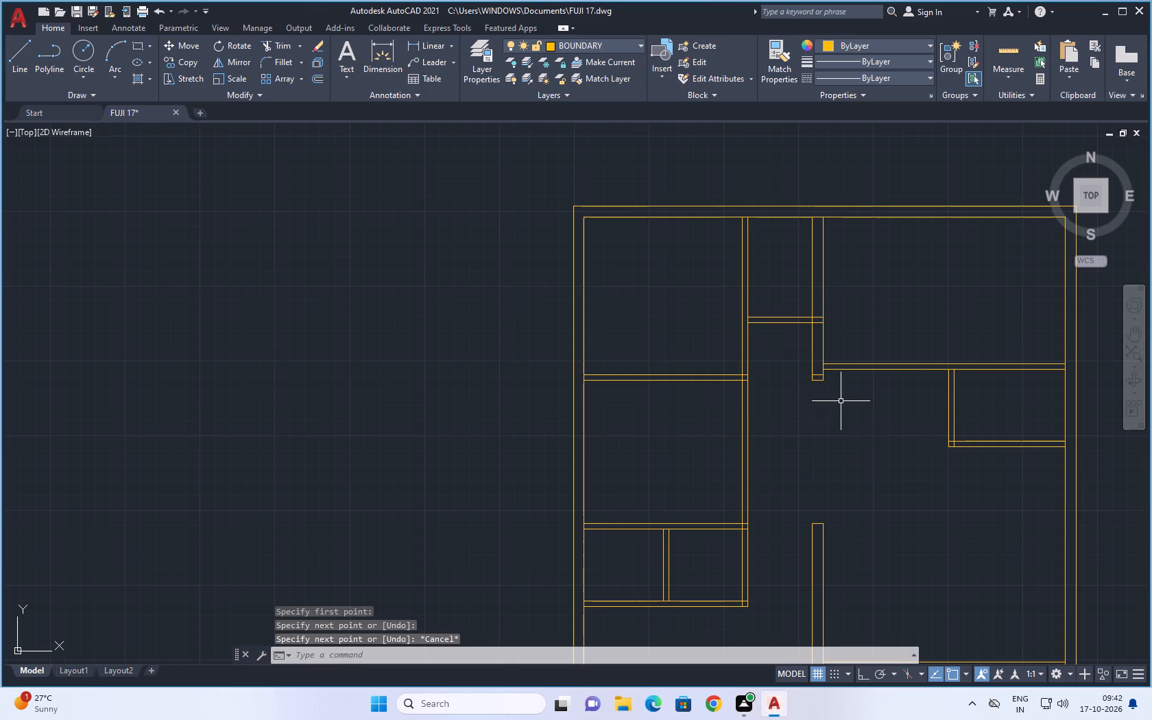
Draw a short line across the upper-right cross wall's left end, where it meets the upper central wall.
key(space)
scroll(885, 388, up, 3)
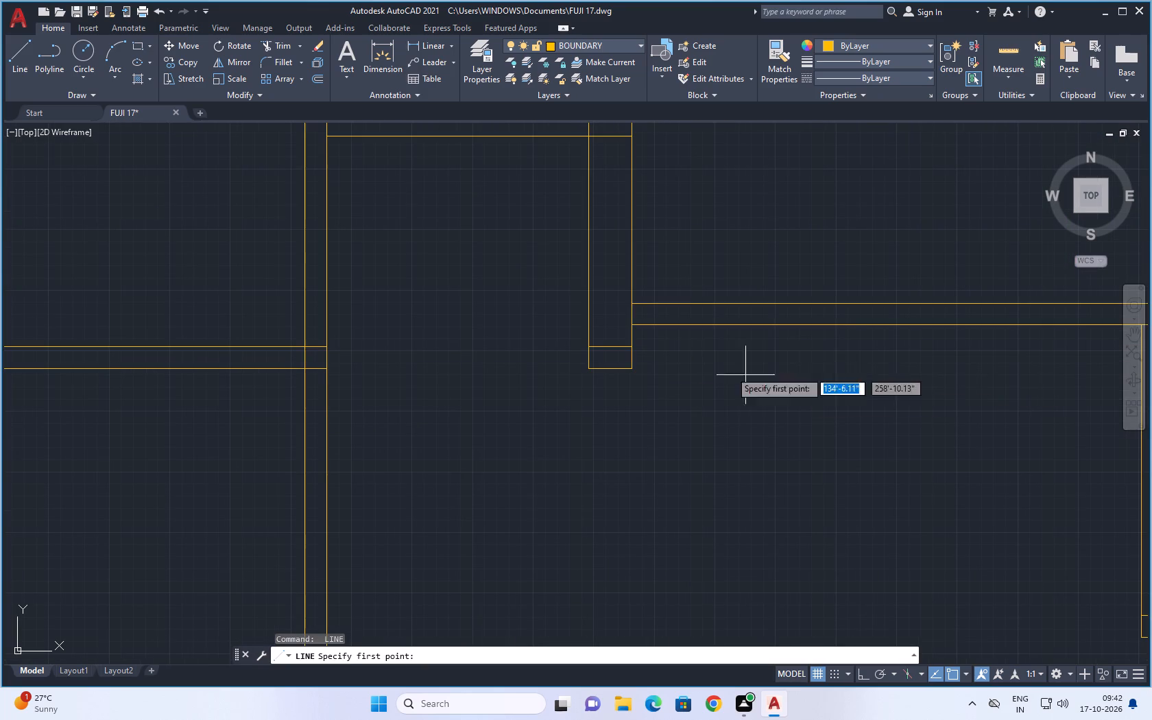
click(633, 301)
click(635, 324)
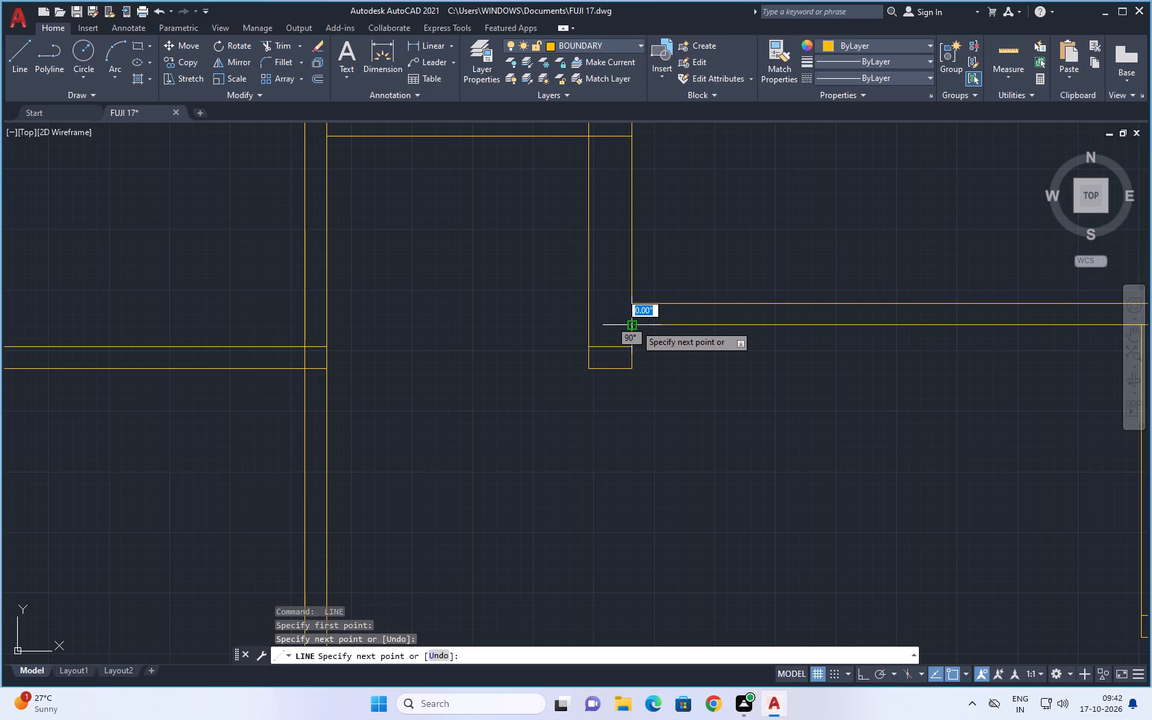
key(Escape)
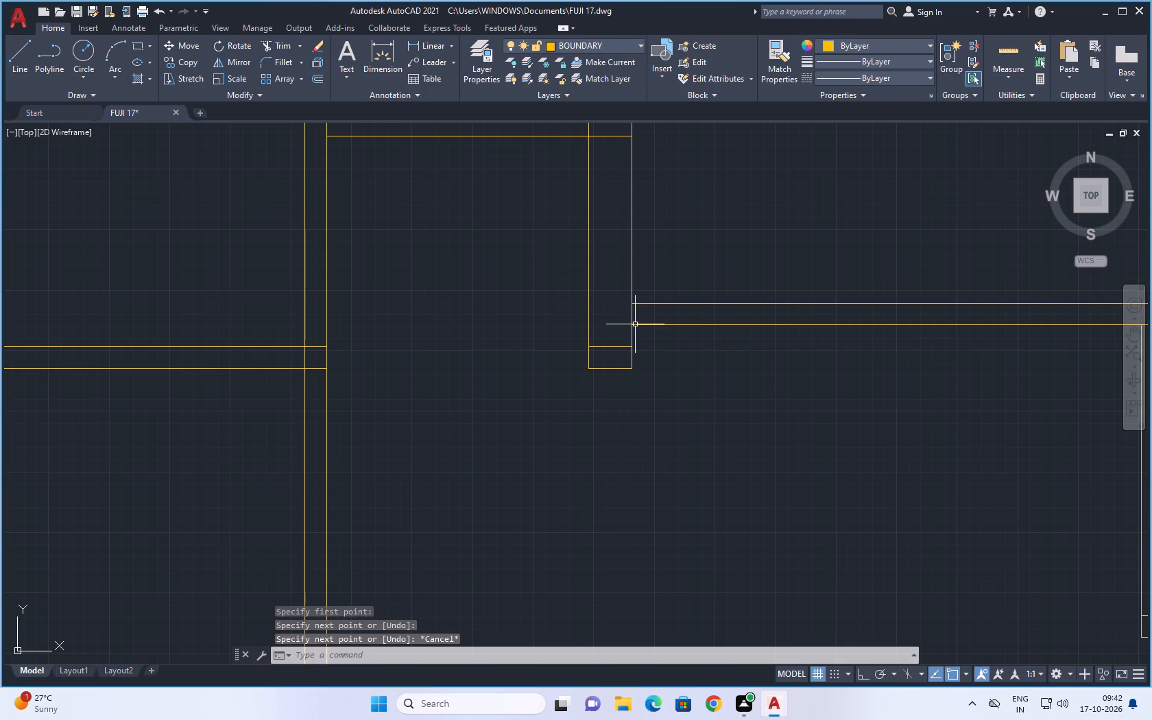
Draw a short line across the narrow right-hand room's partition, level with the upper line of its lower cross wall.
key(space)
scroll(567, 355, down, 1)
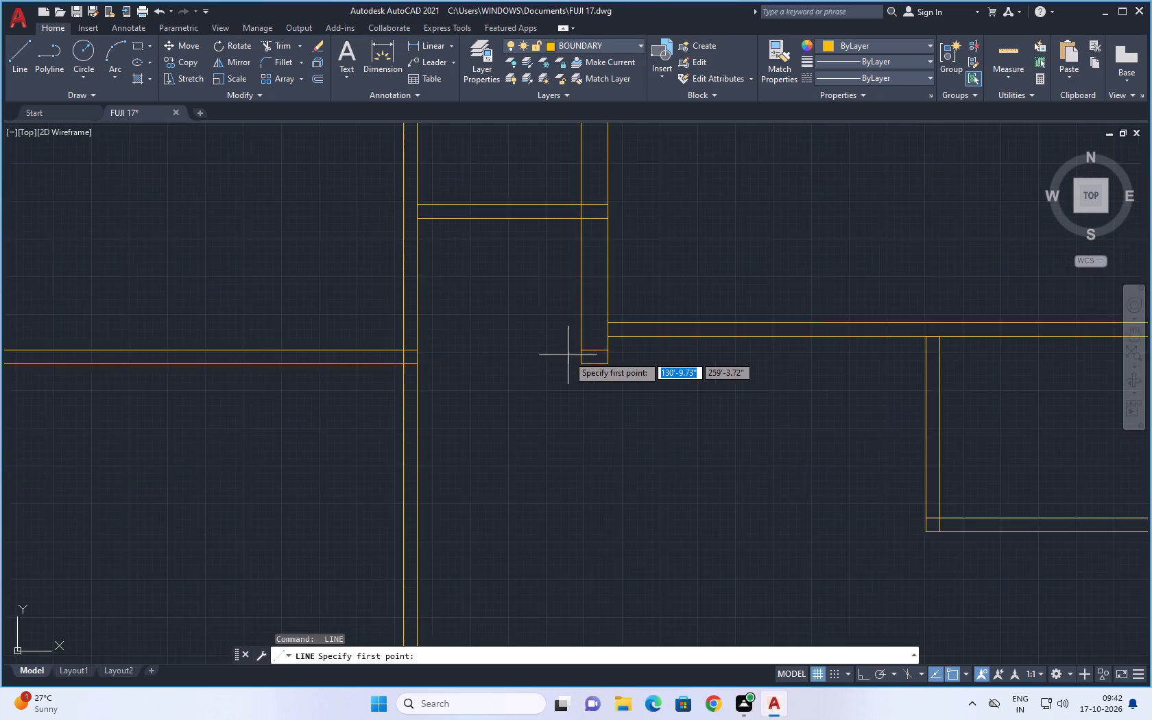
scroll(568, 356, down, 1)
scroll(605, 420, down, 1)
middle_drag(610, 421, 581, 355)
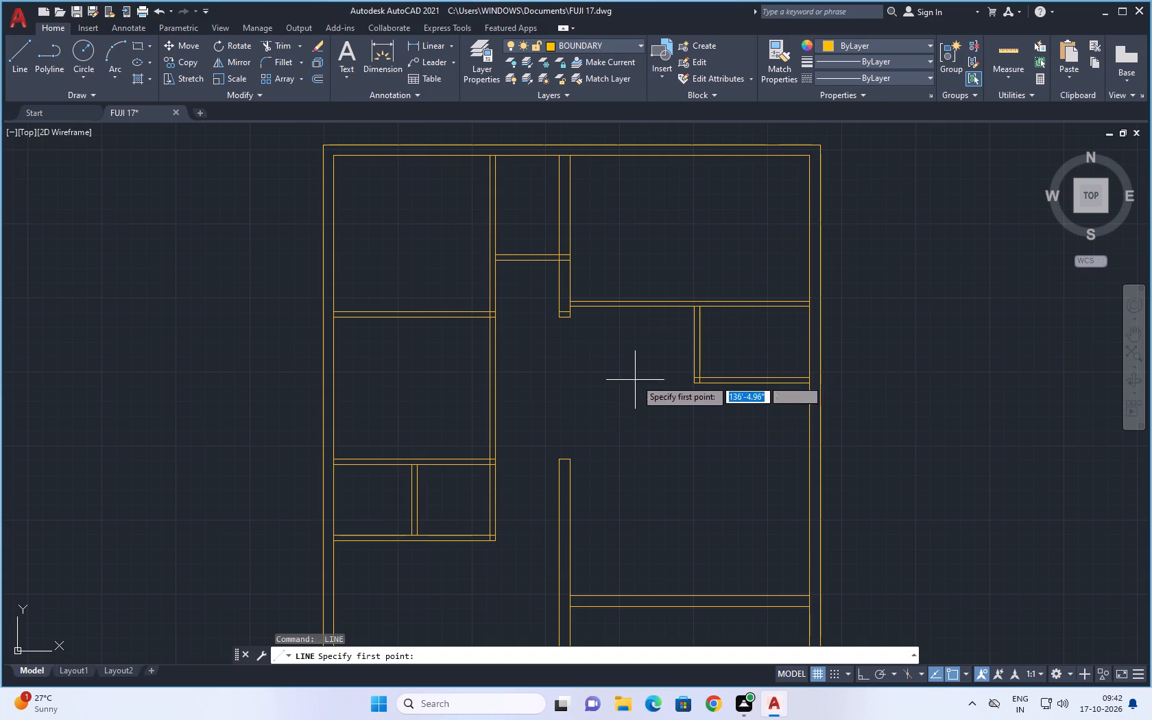
scroll(704, 391, up, 3)
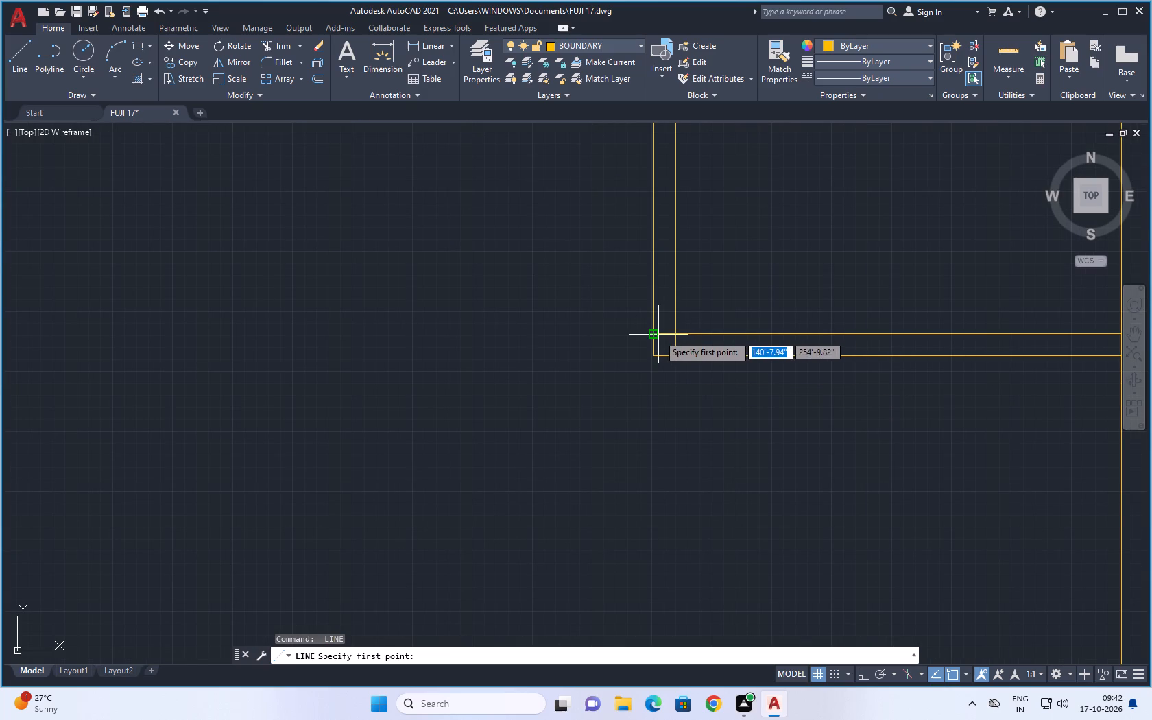
click(658, 335)
click(676, 332)
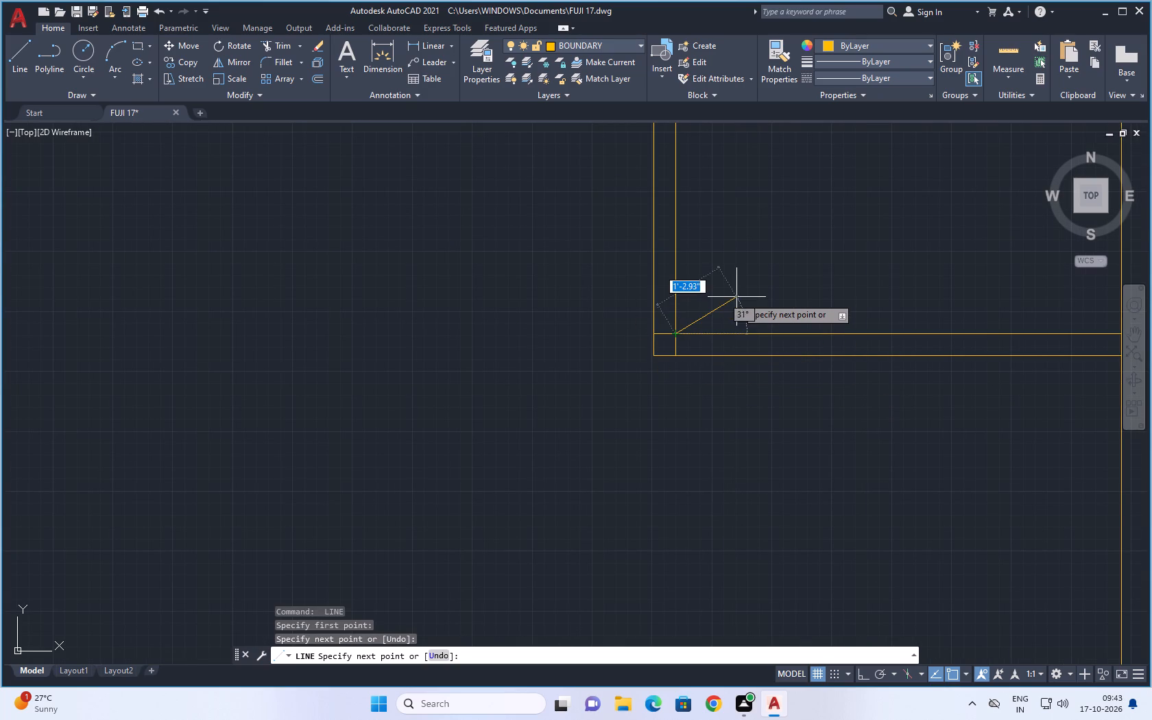
key(Escape)
Draw a short horizontal line across the inner vertical wall, slightly above the bottom cross wall of the small left-hand rooms.
key(space)
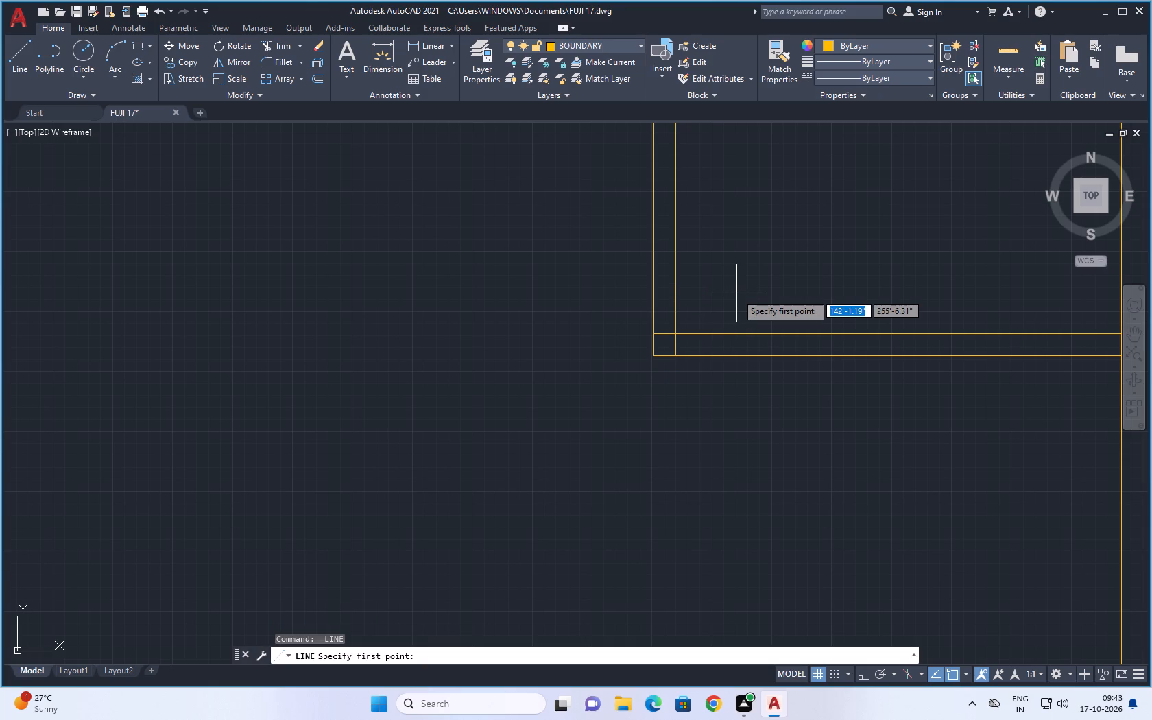
scroll(717, 237, down, 2)
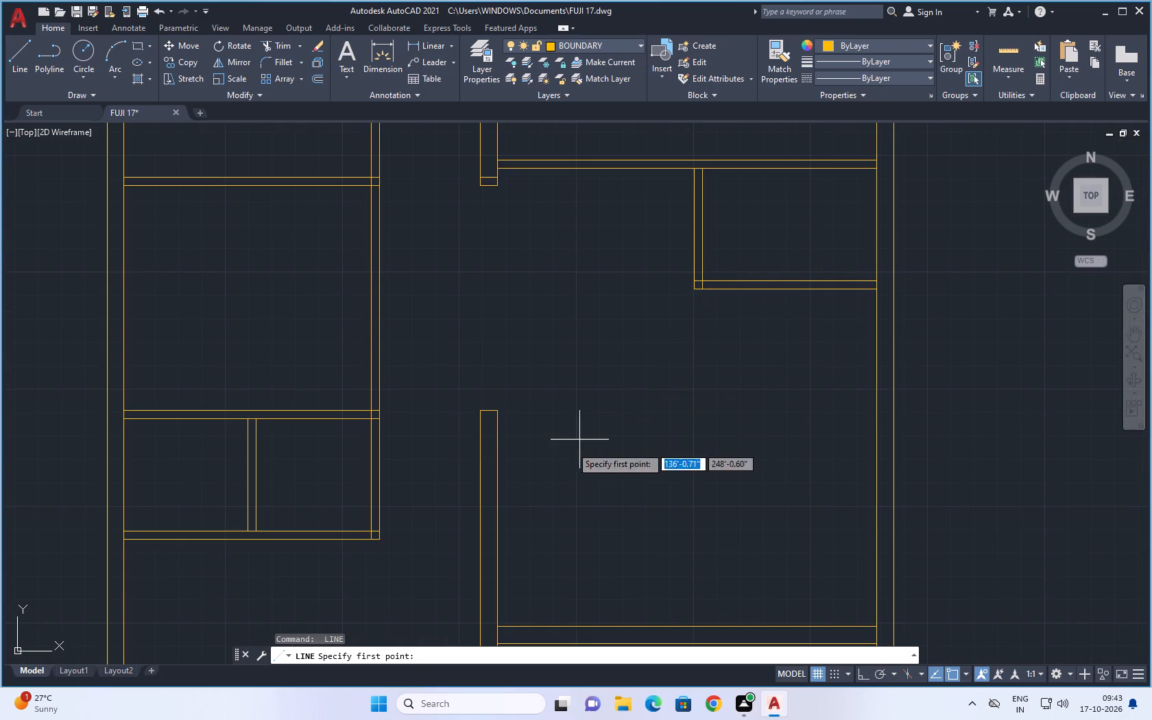
scroll(535, 486, down, 1)
middle_drag(553, 478, 592, 391)
scroll(480, 434, up, 1)
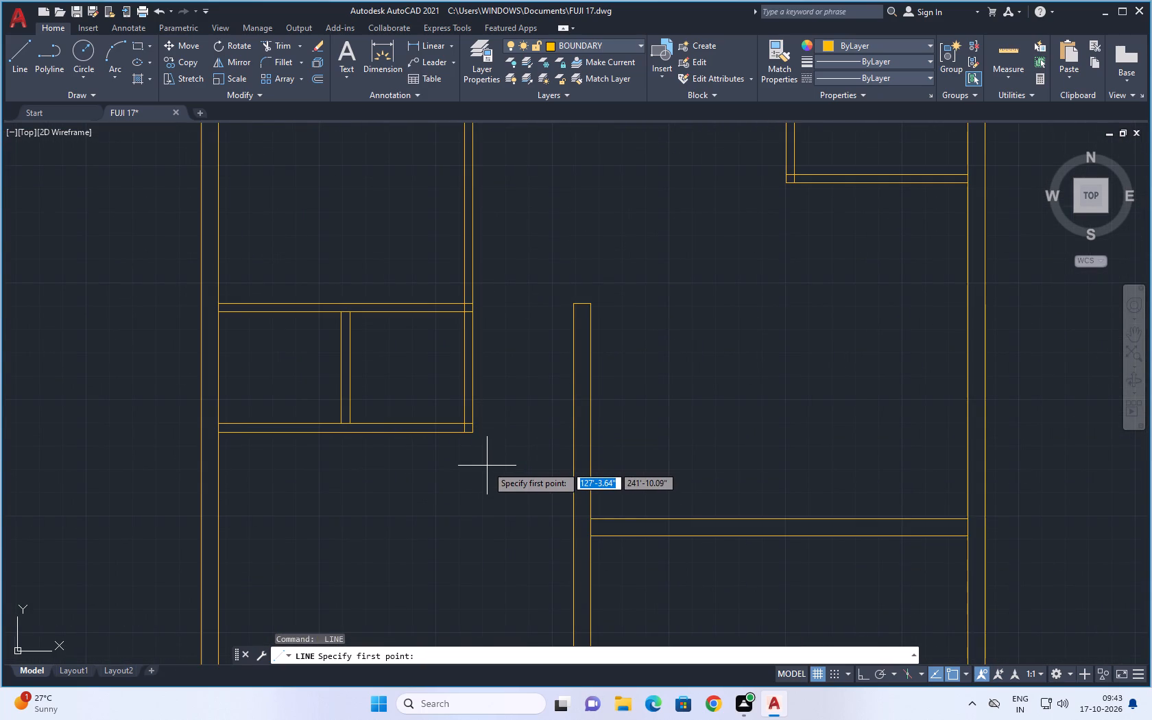
middle_drag(511, 405, 509, 457)
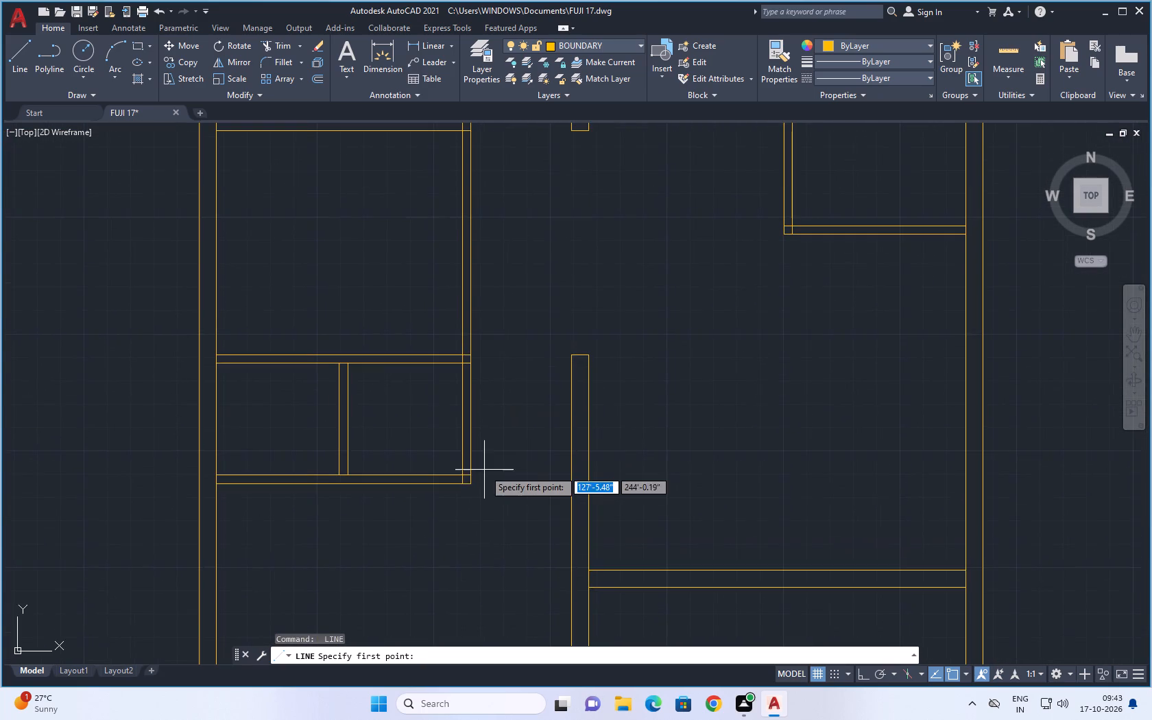
scroll(466, 464, up, 3)
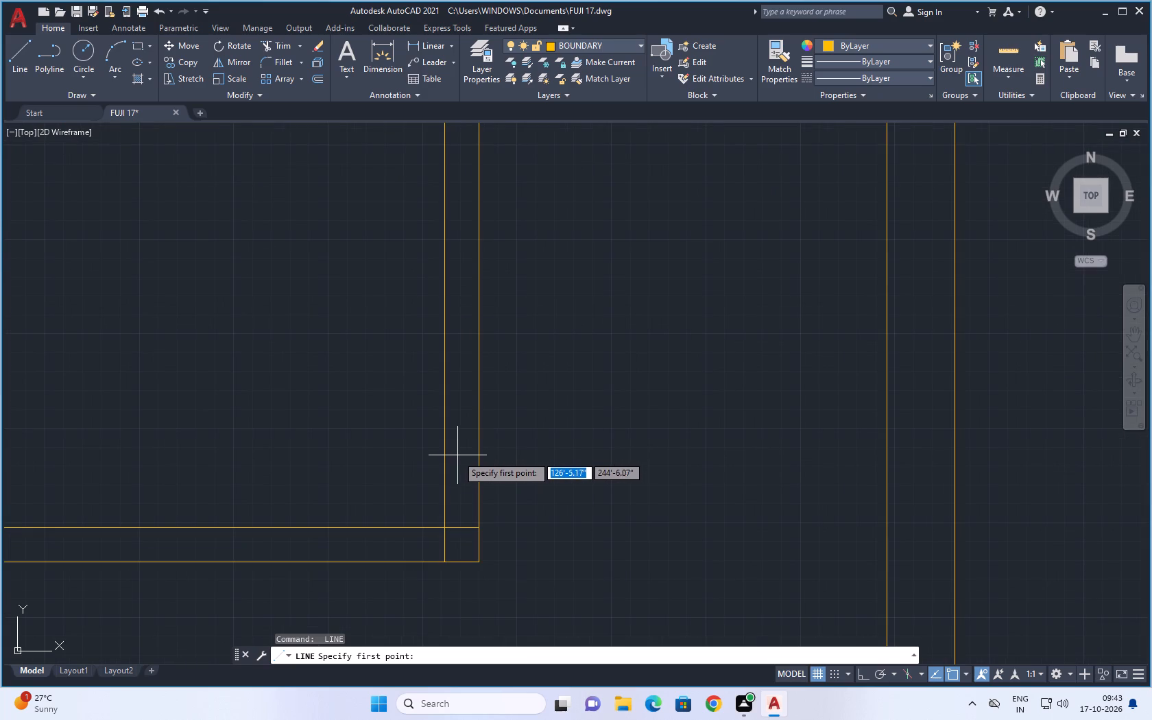
scroll(457, 456, up, 1)
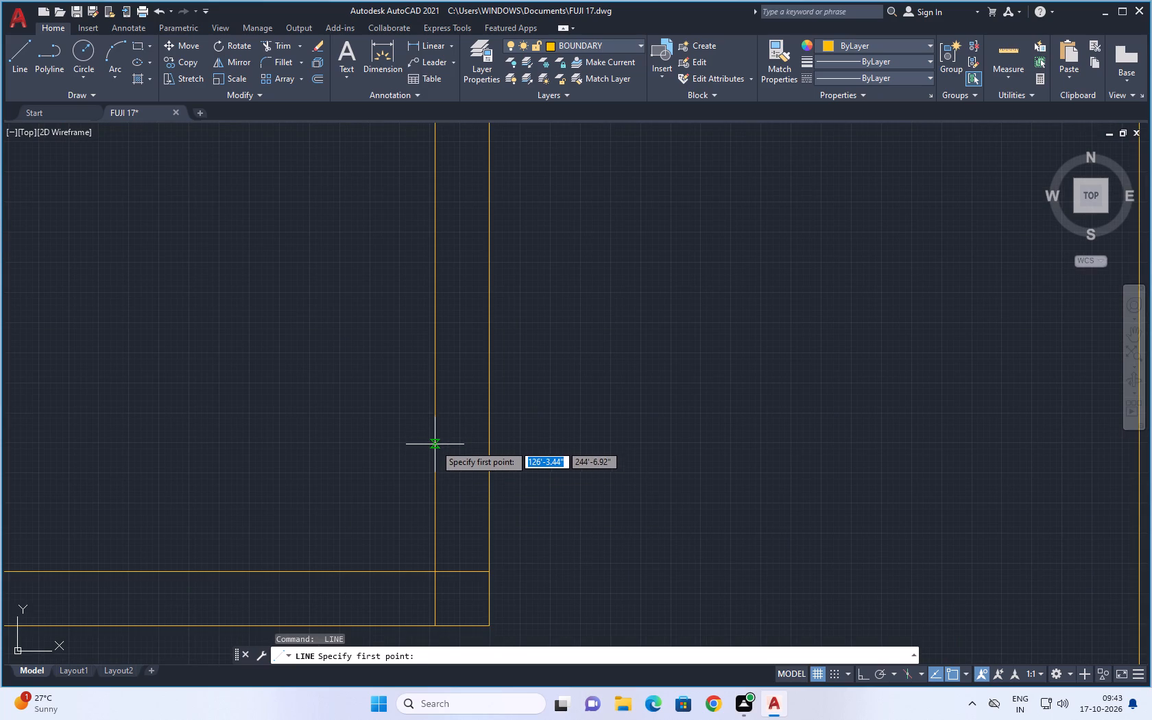
click(435, 444)
click(490, 446)
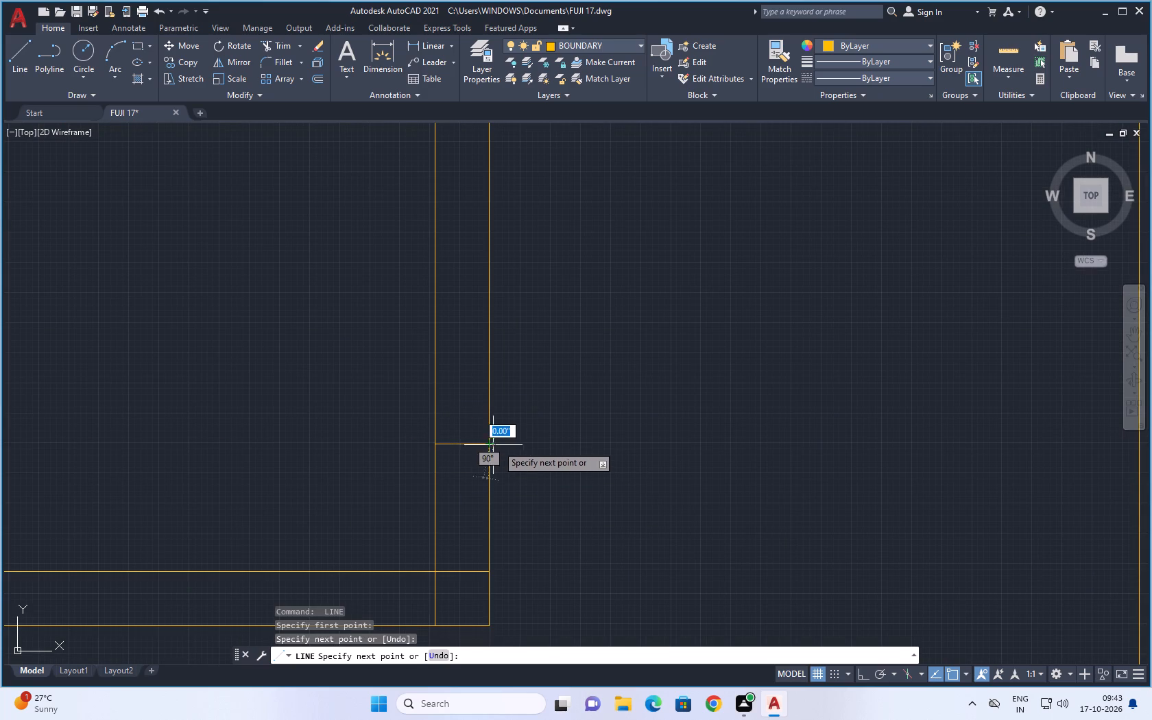
key(Escape)
Draw a second short line across the same inner vertical wall, slightly below the upper cross wall of the small left-hand rooms.
key(space)
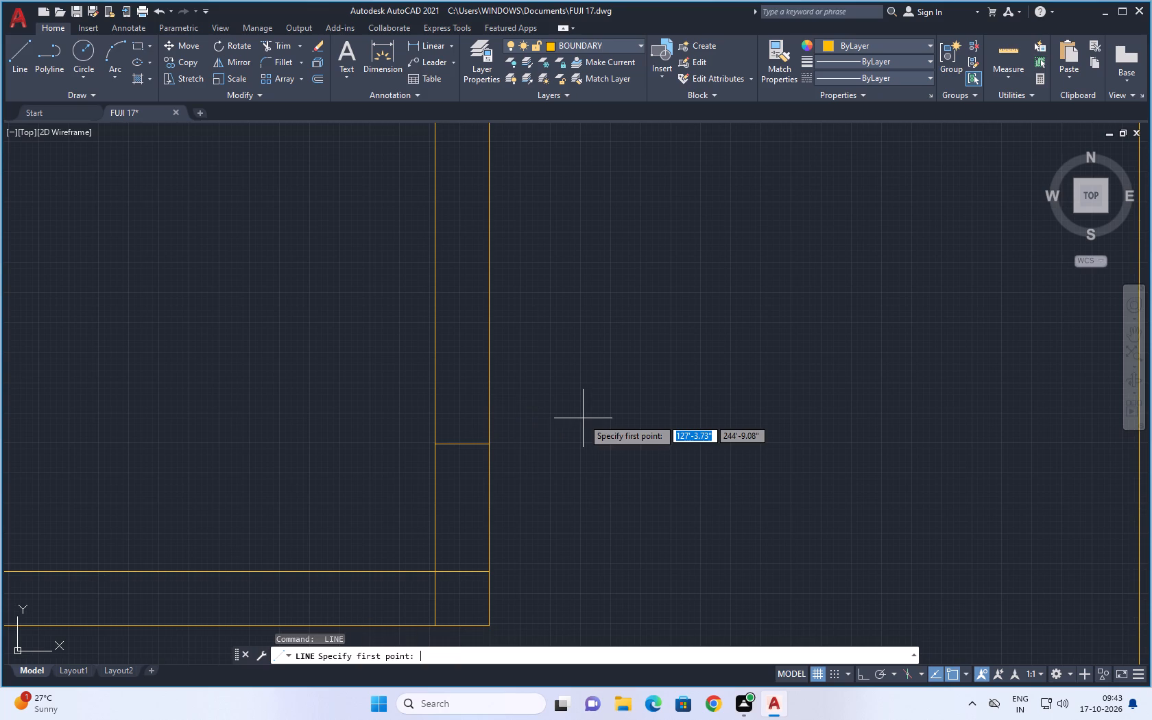
scroll(577, 426, down, 2)
middle_drag(612, 314, 584, 455)
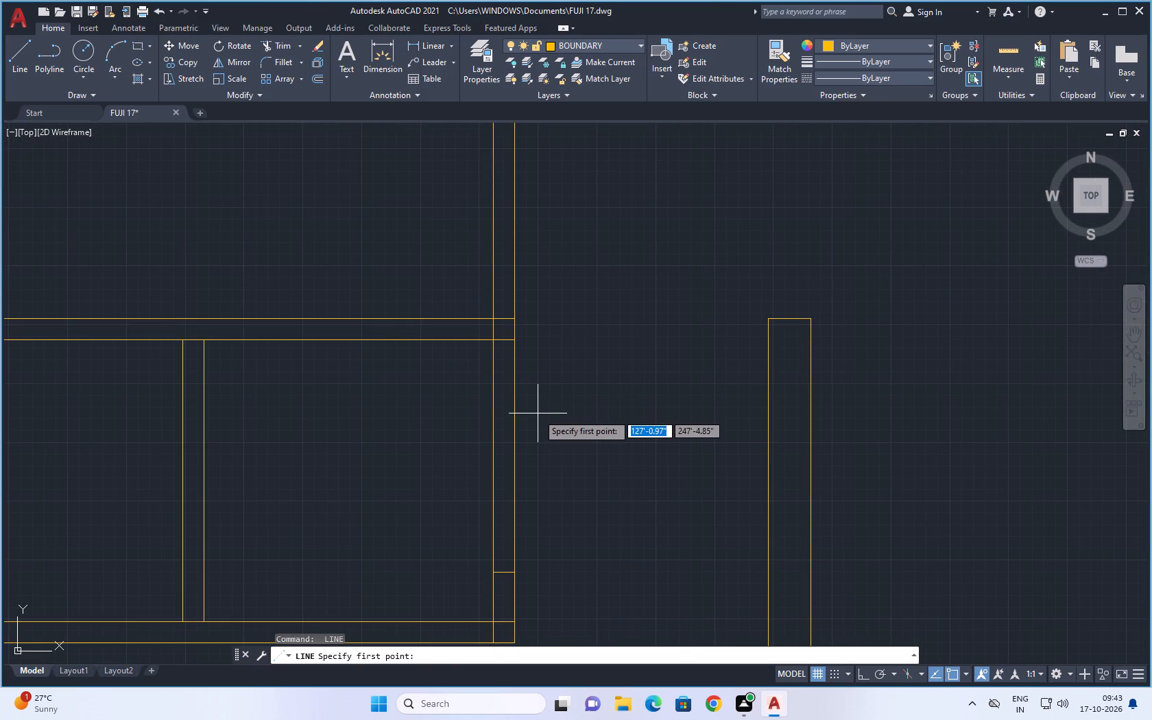
click(493, 395)
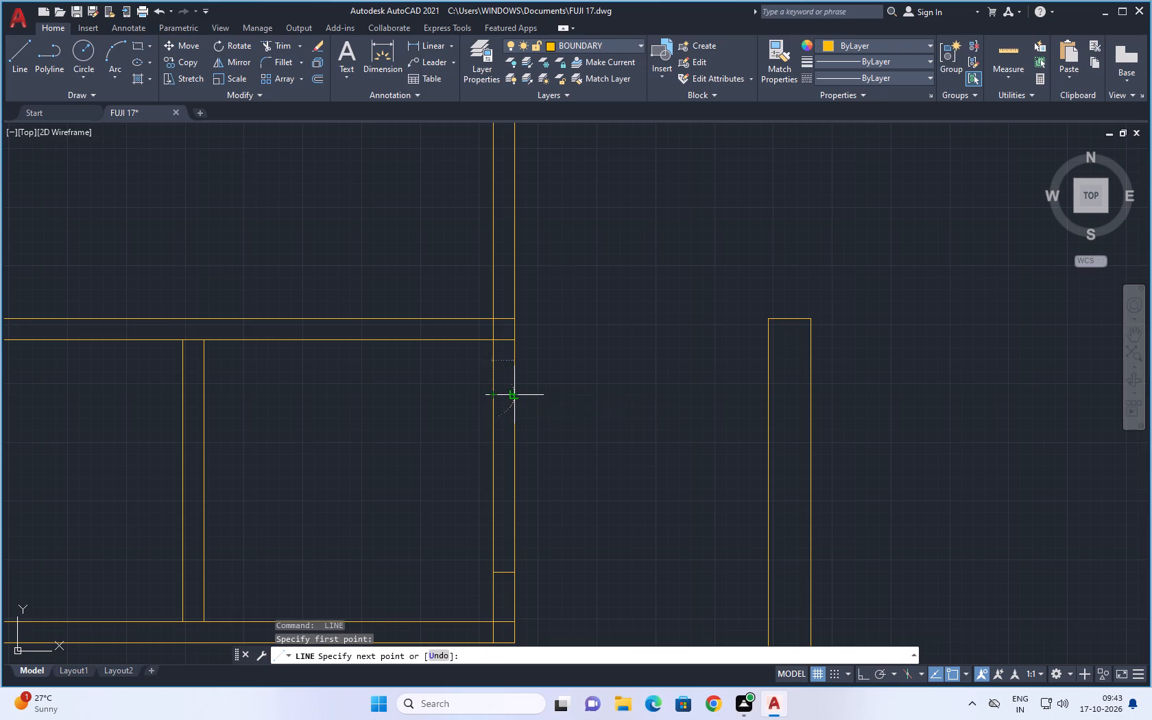
click(518, 392)
key(Escape)
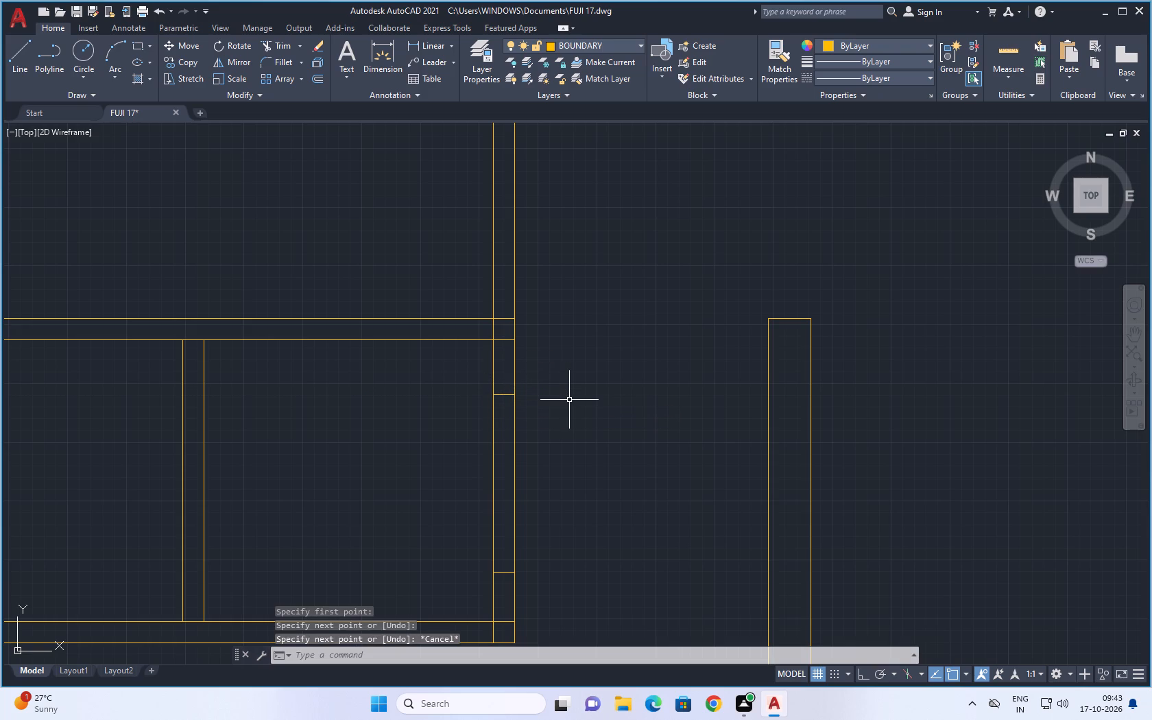
Draw a short line across the left end of the small left-hand rooms' upper cross wall, on the boundary wall's inner face.
scroll(443, 402, down, 2)
middle_drag(443, 421, 445, 415)
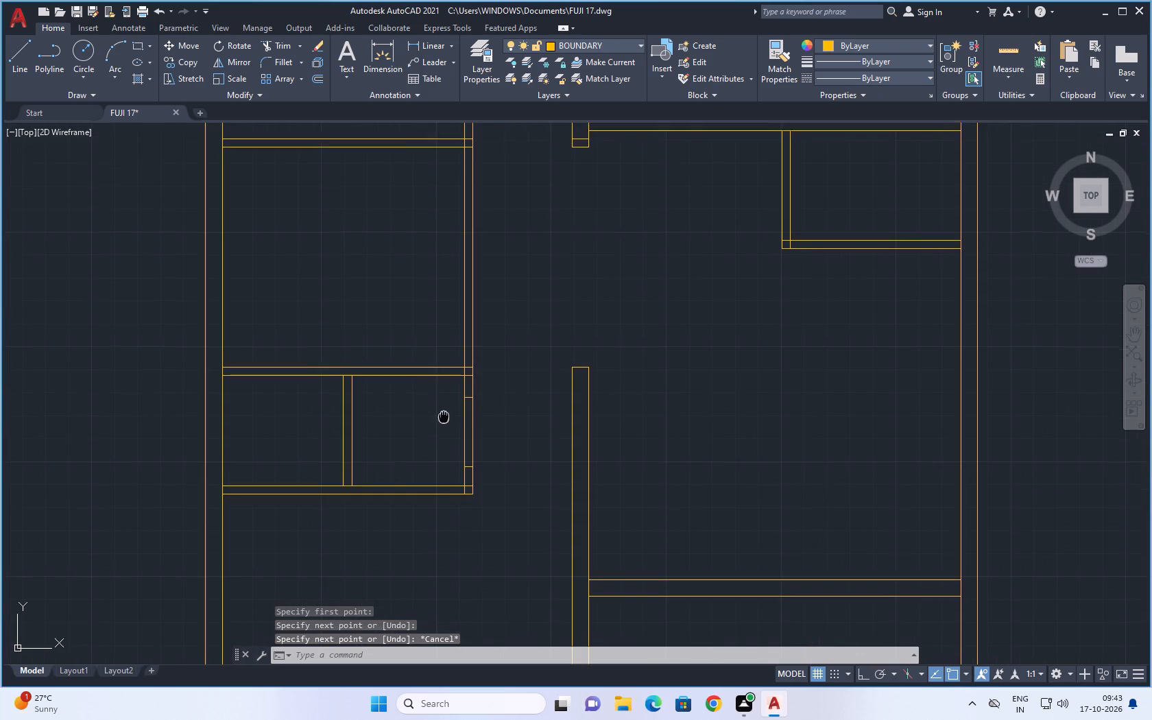
middle_drag(445, 415, 465, 380)
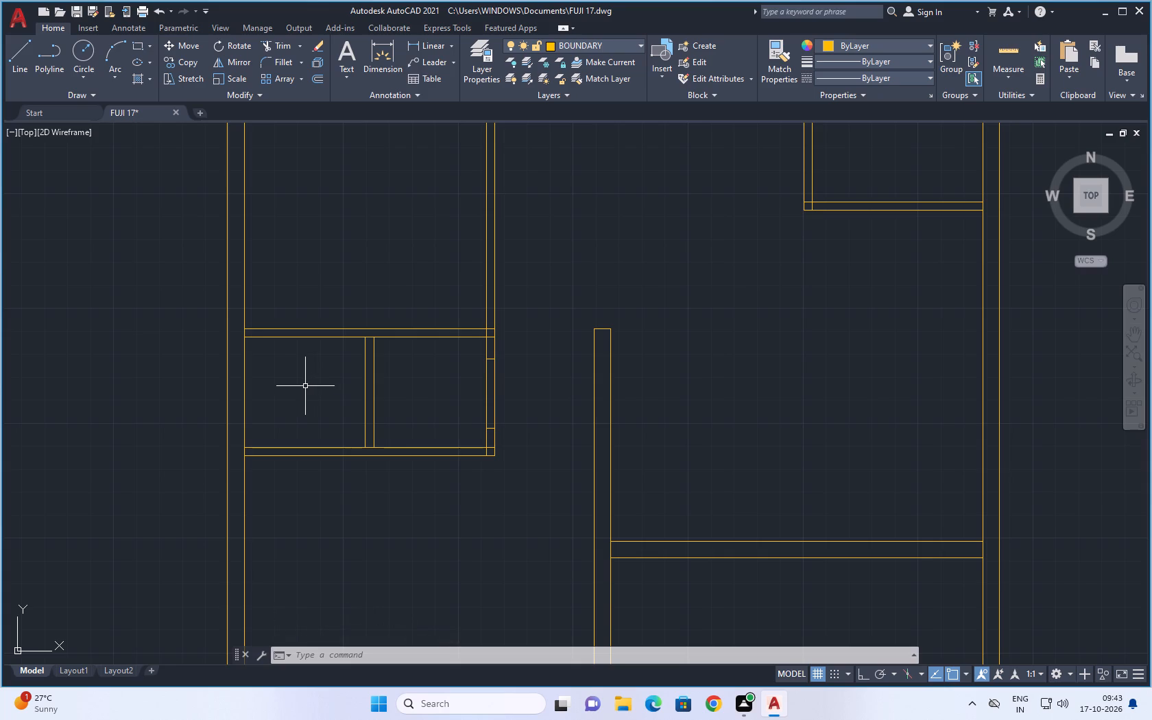
middle_drag(304, 387, 361, 429)
scroll(300, 389, up, 3)
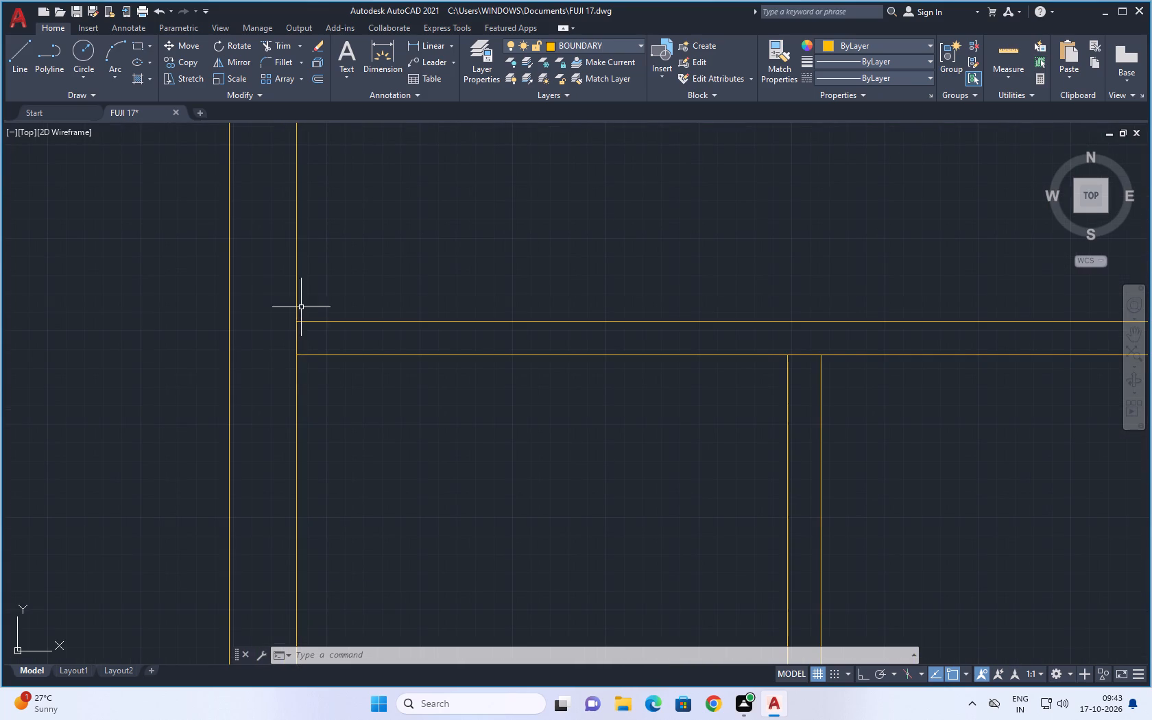
key(space)
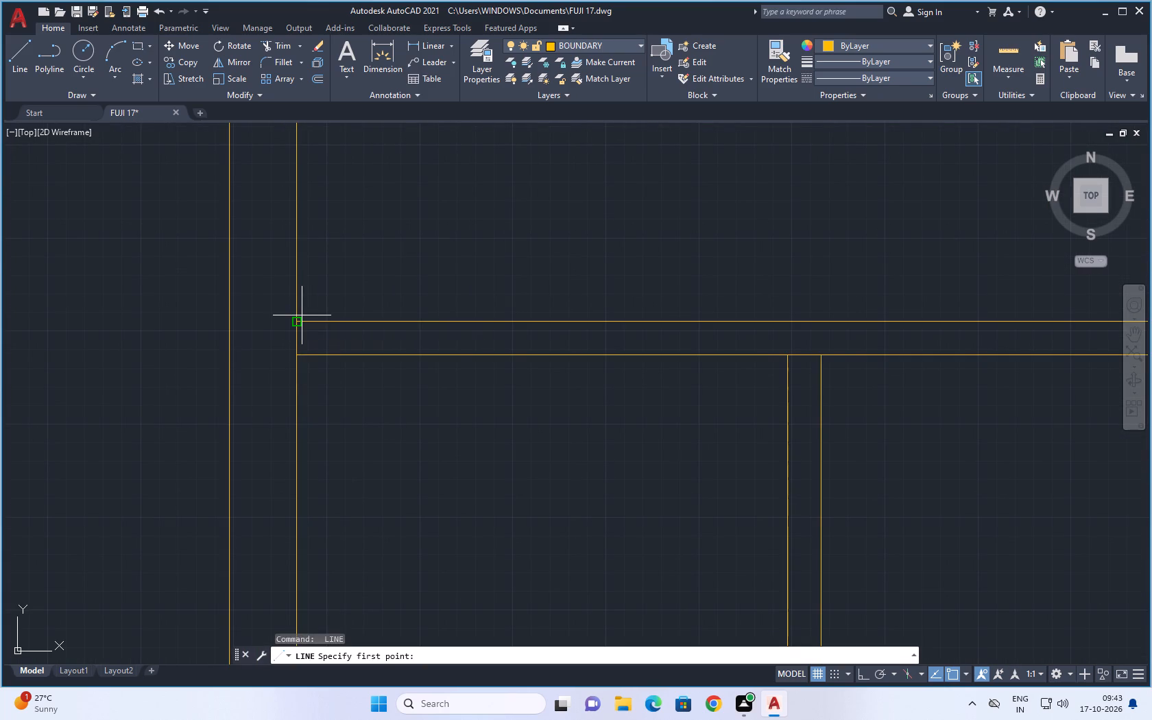
click(297, 322)
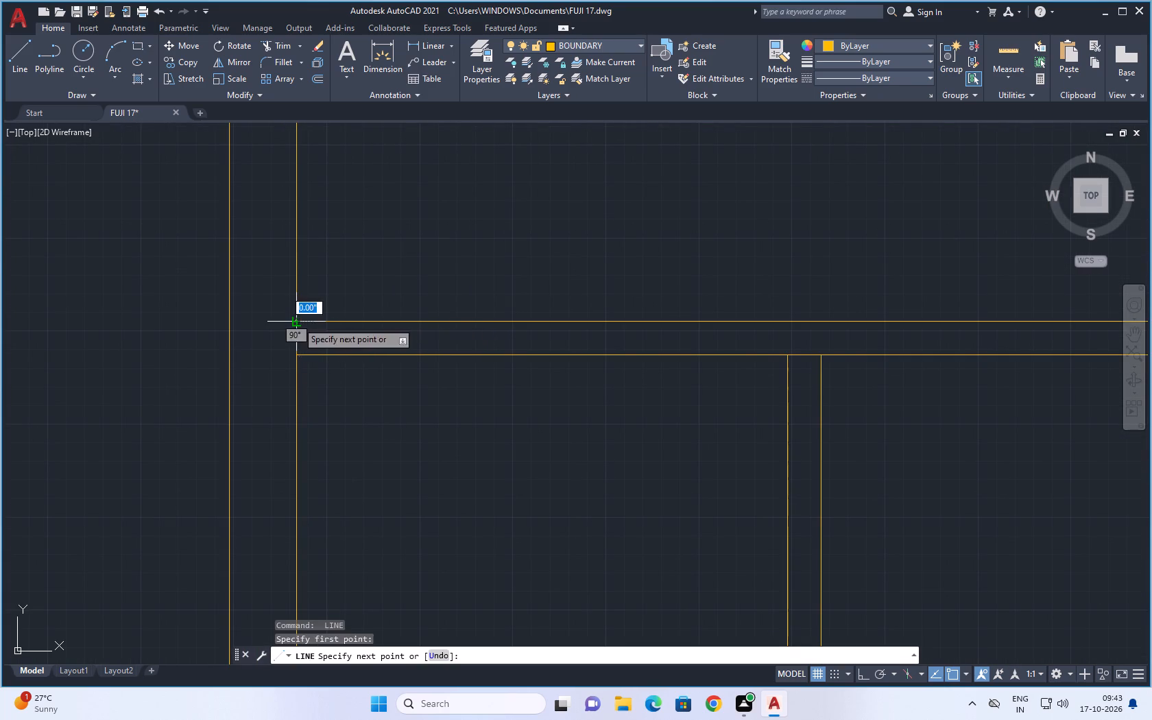
click(293, 354)
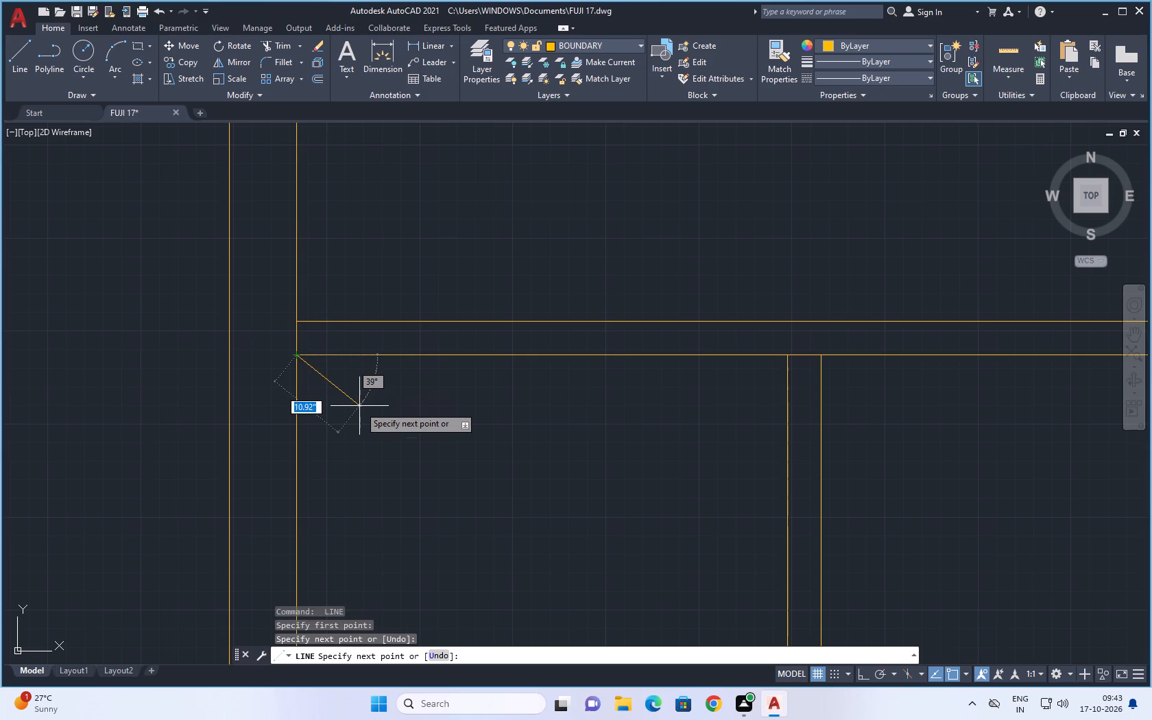
key(Escape)
Begin another Line for the wall joints around the lower-left rooms.
key(space)
scroll(359, 406, up, 1)
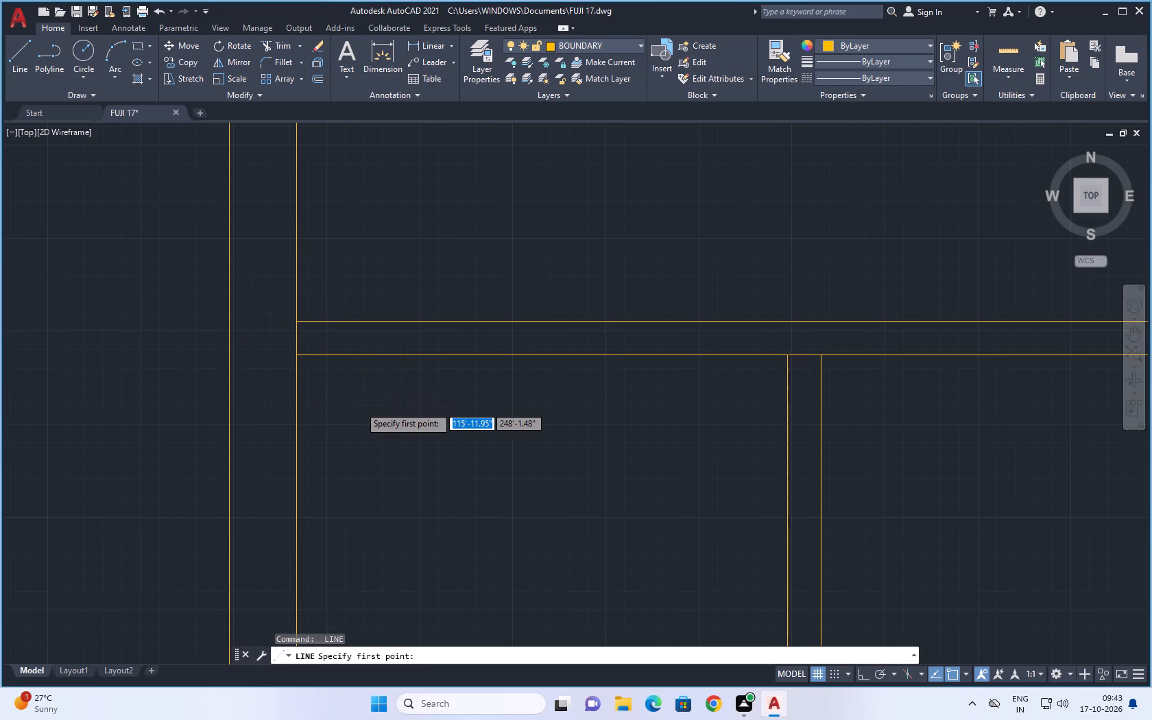
scroll(359, 406, down, 6)
scroll(420, 451, down, 1)
middle_drag(431, 468, 430, 458)
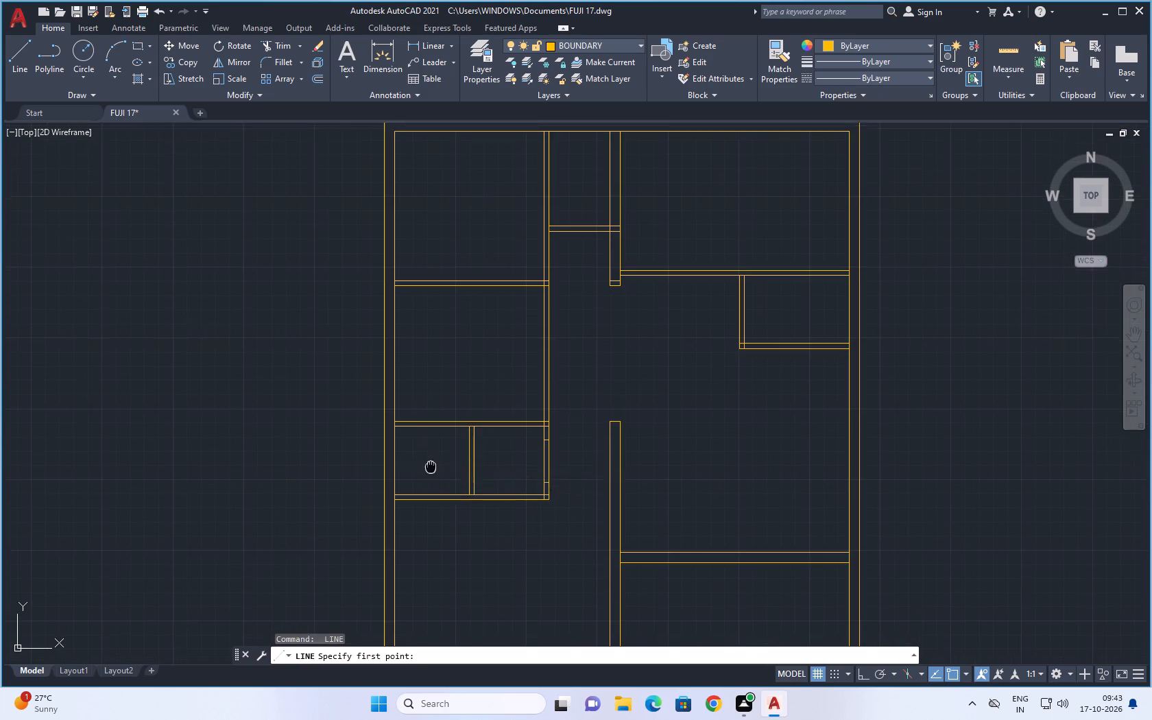
middle_drag(430, 458, 422, 336)
scroll(422, 336, down, 1)
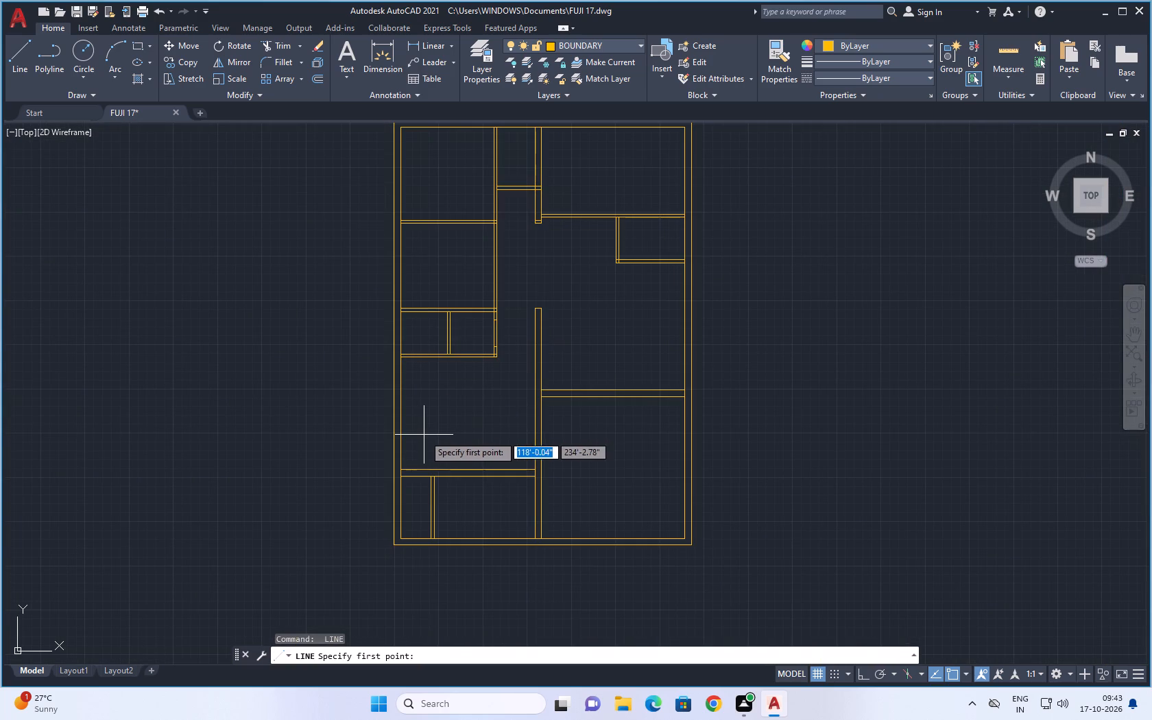
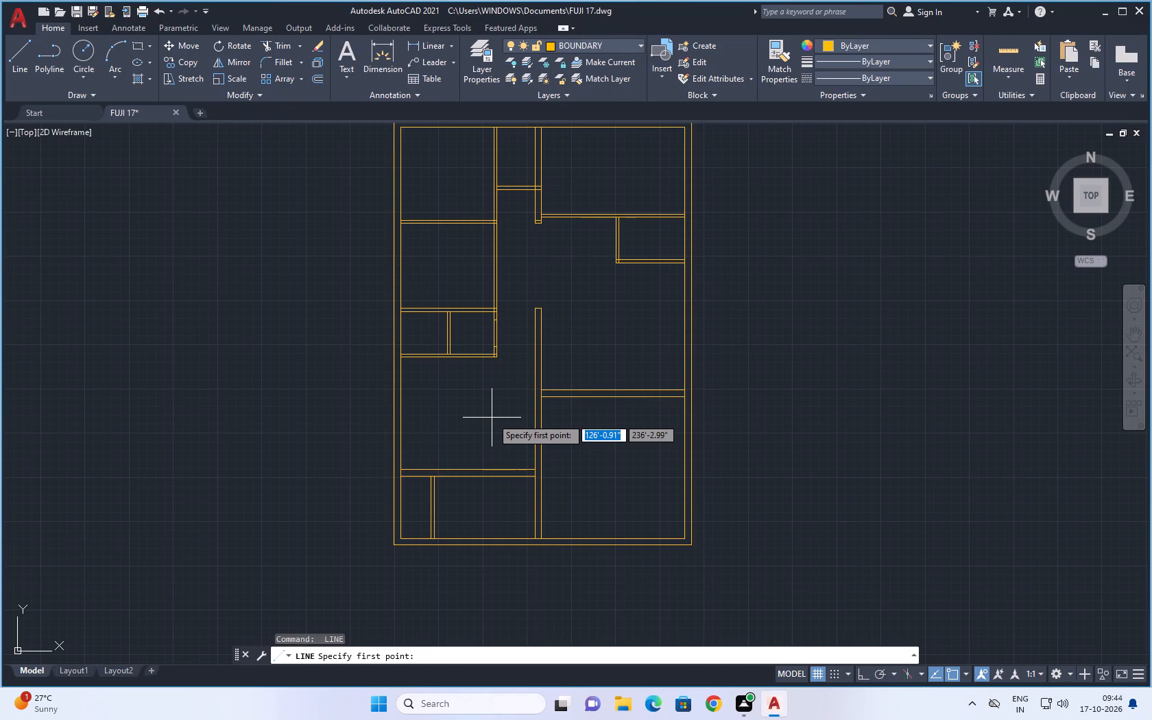
Draw a short line closing the left end of the lower-left room's upper cross wall, along the boundary wall's inner face.
scroll(472, 423, down, 1)
middle_drag(472, 414, 477, 387)
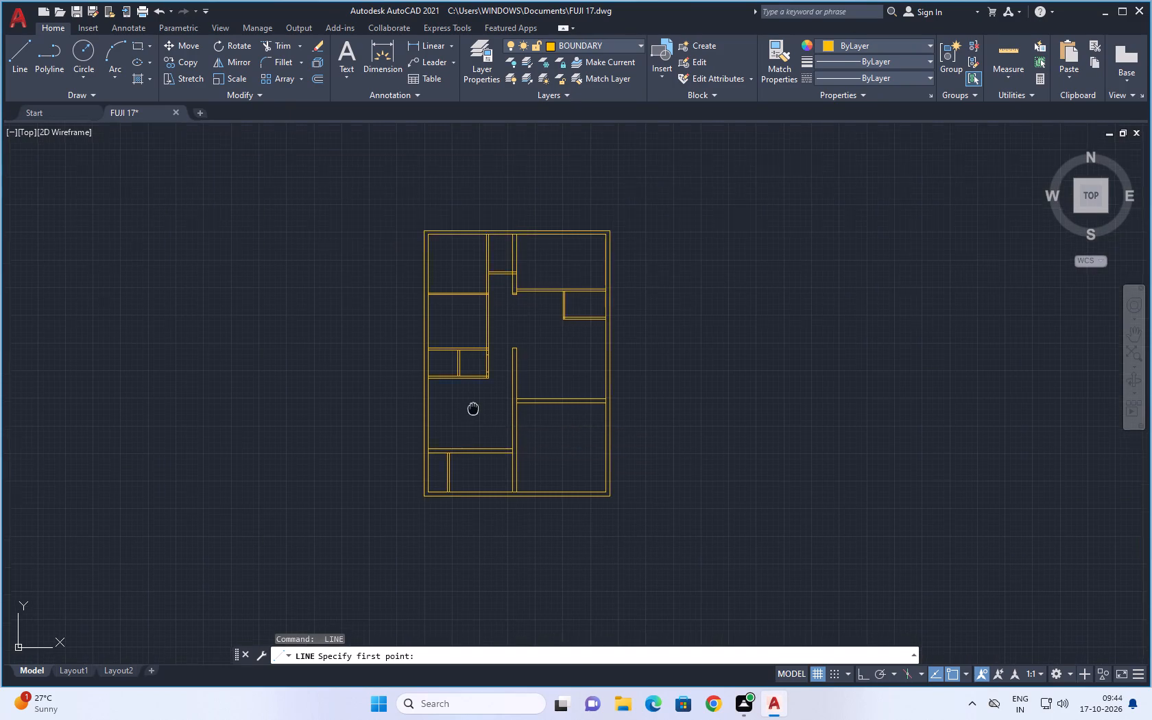
middle_drag(477, 387, 486, 354)
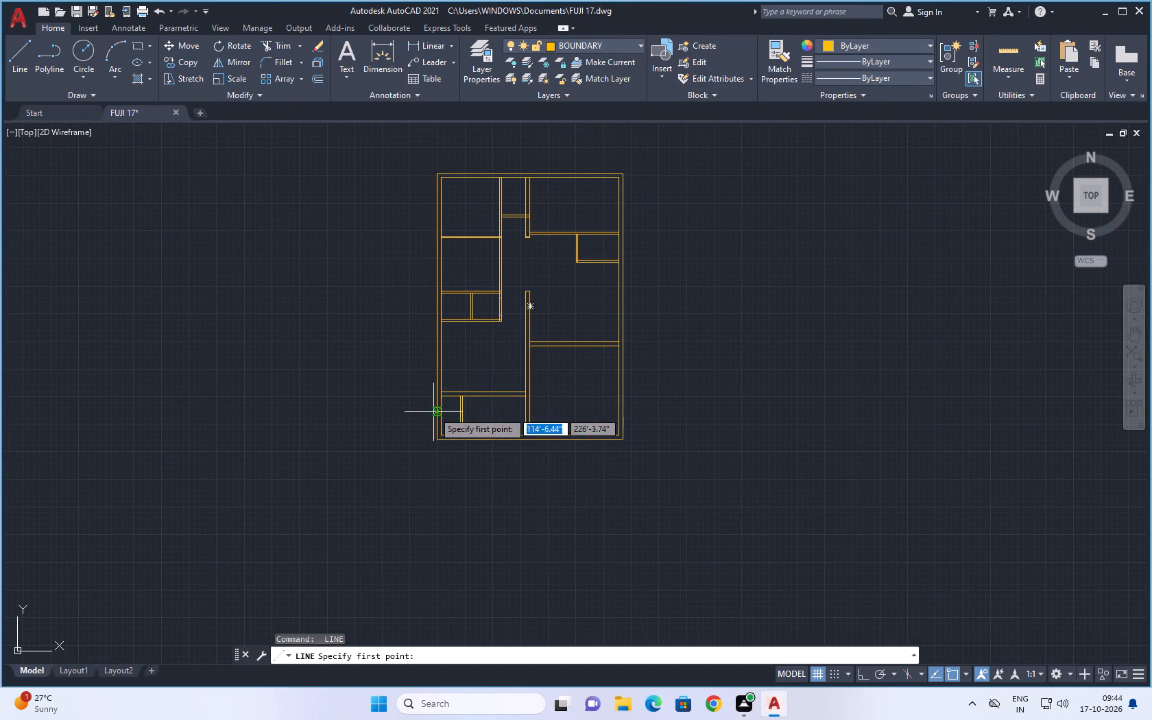
scroll(454, 388, up, 4)
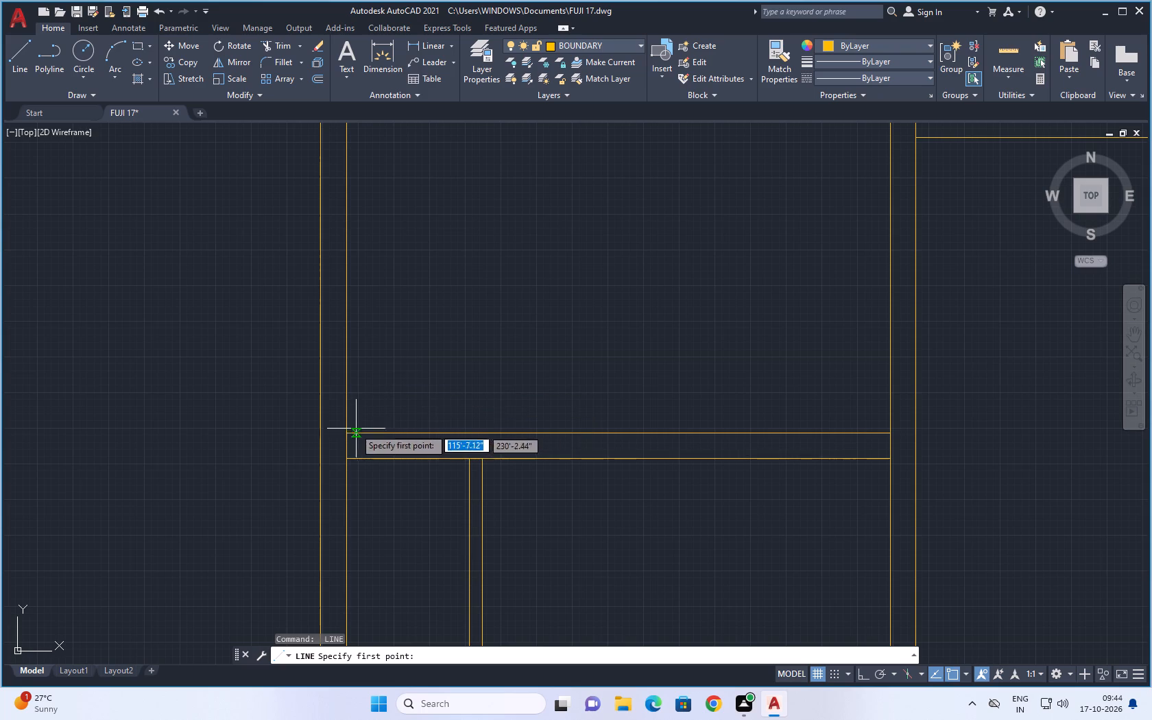
click(343, 435)
click(344, 456)
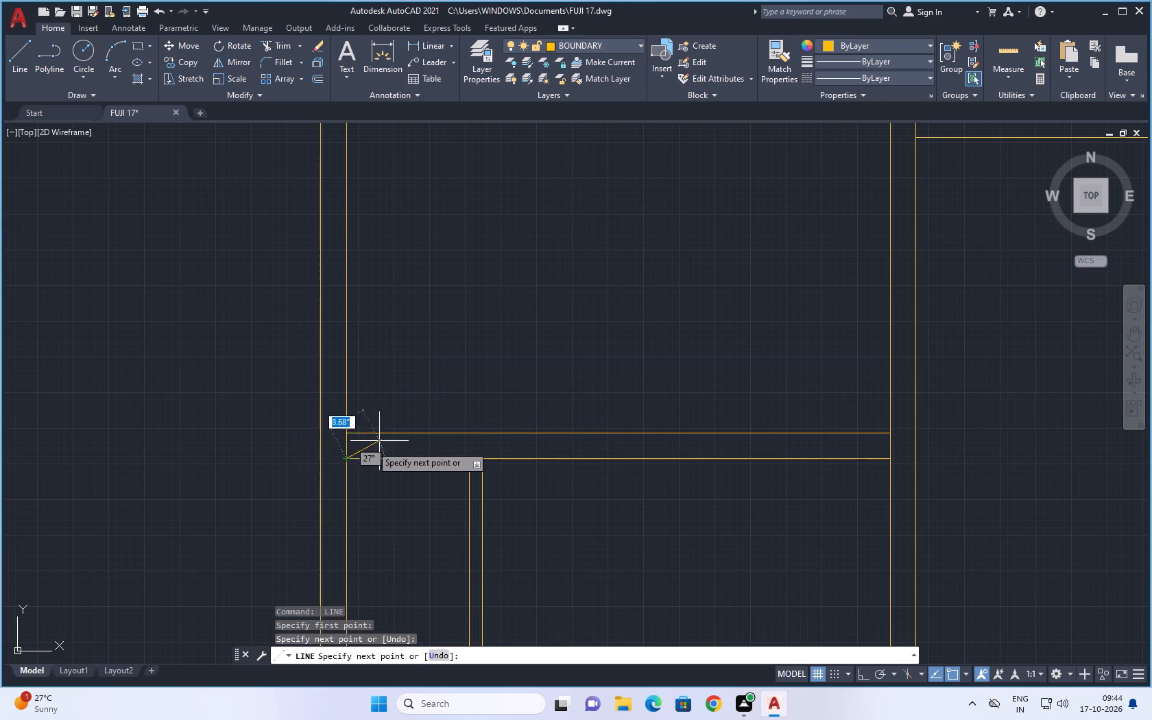
key(Escape)
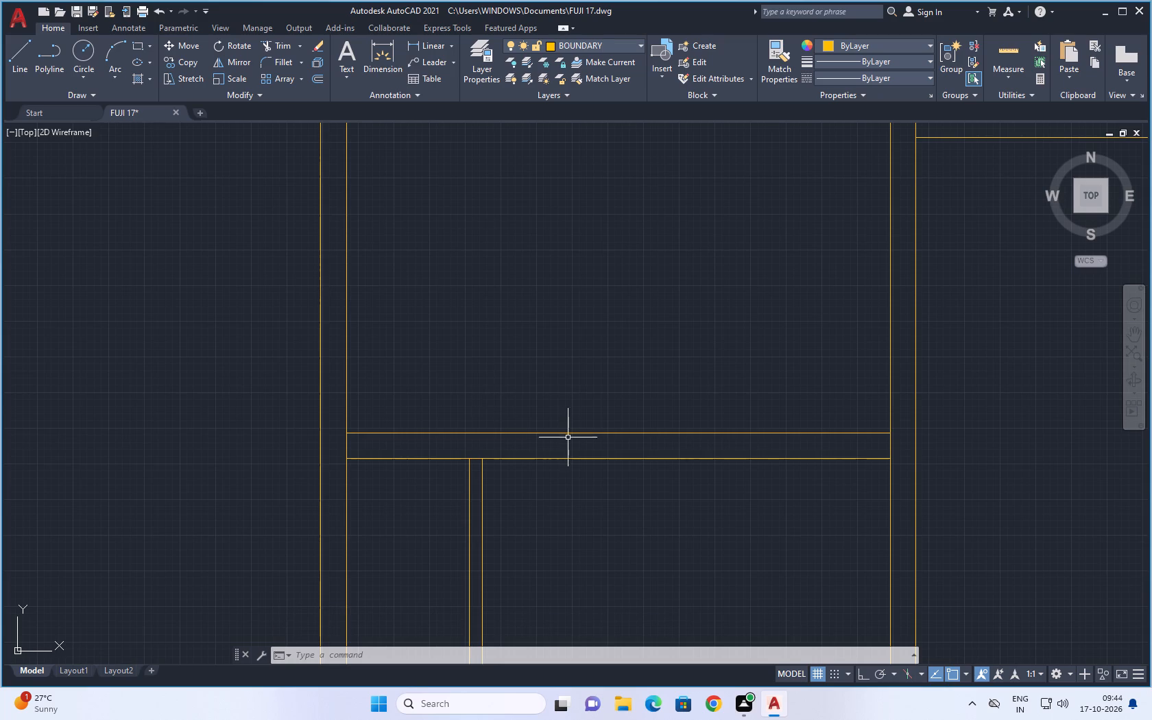
Draw a short horizontal line across the central vertical wall, continuing the upper edge of the lower-left room's cross wall.
scroll(592, 416, down, 3)
middle_drag(712, 425, 646, 444)
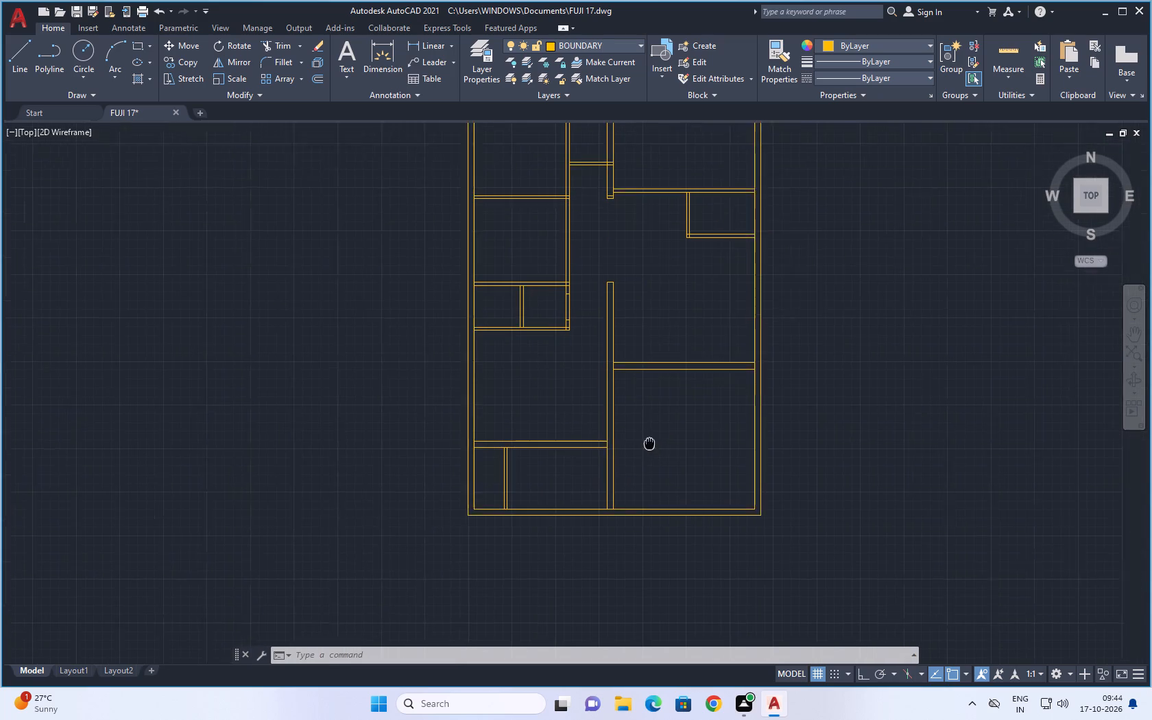
middle_drag(646, 444, 638, 448)
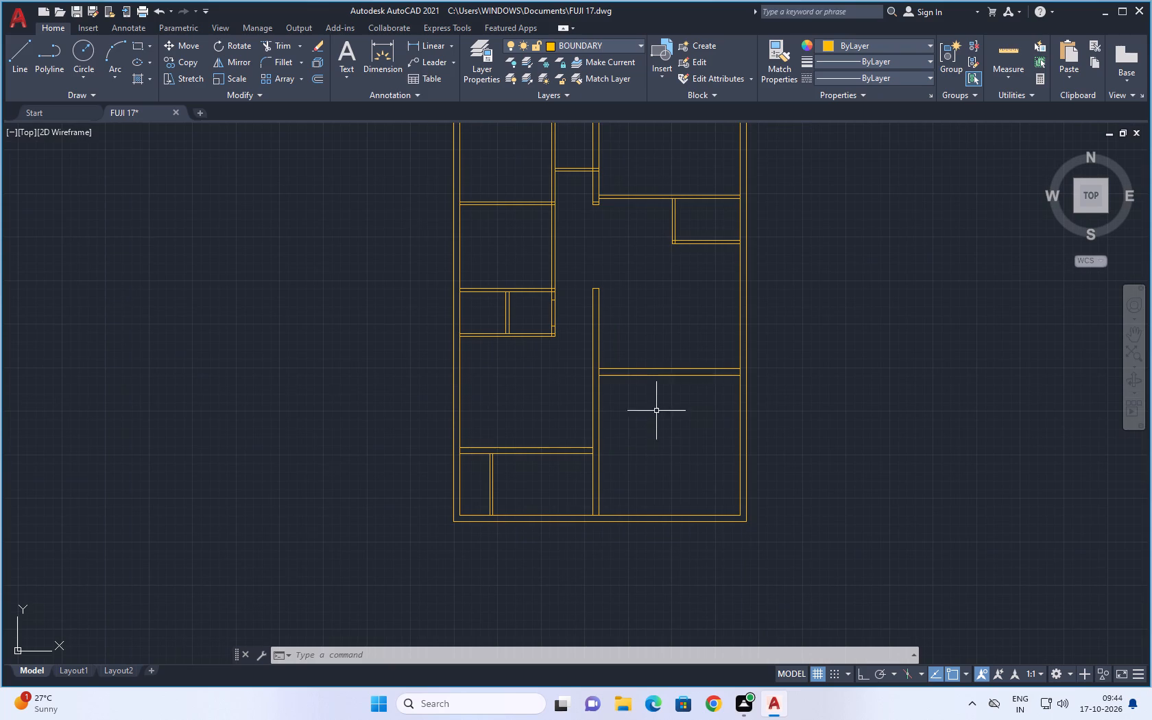
scroll(660, 361, down, 1)
middle_drag(667, 407, 640, 368)
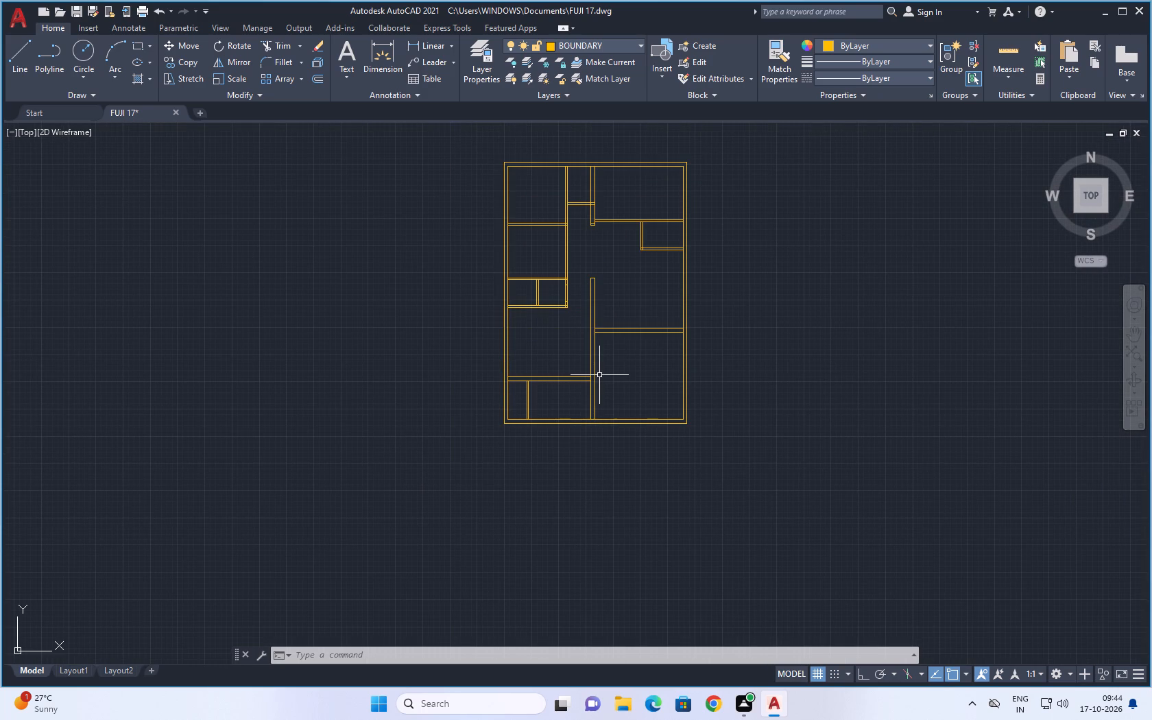
scroll(418, 255, up, 2)
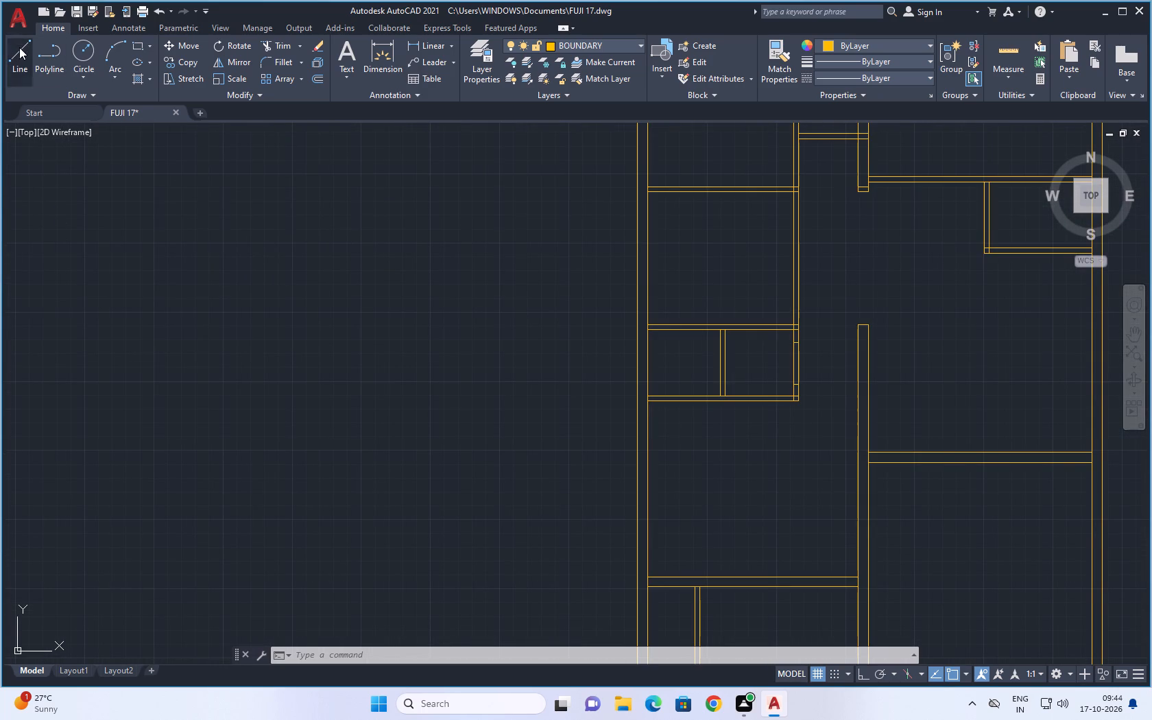
click(19, 47)
scroll(538, 411, down, 3)
scroll(620, 459, up, 6)
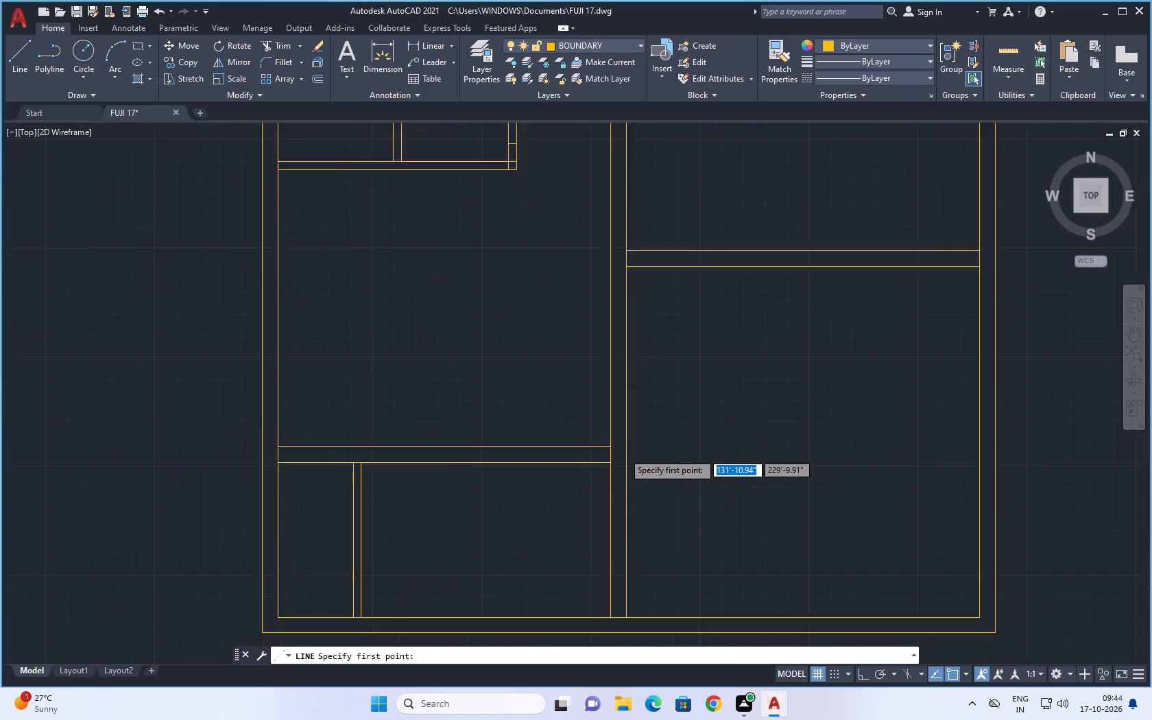
scroll(616, 453, up, 1)
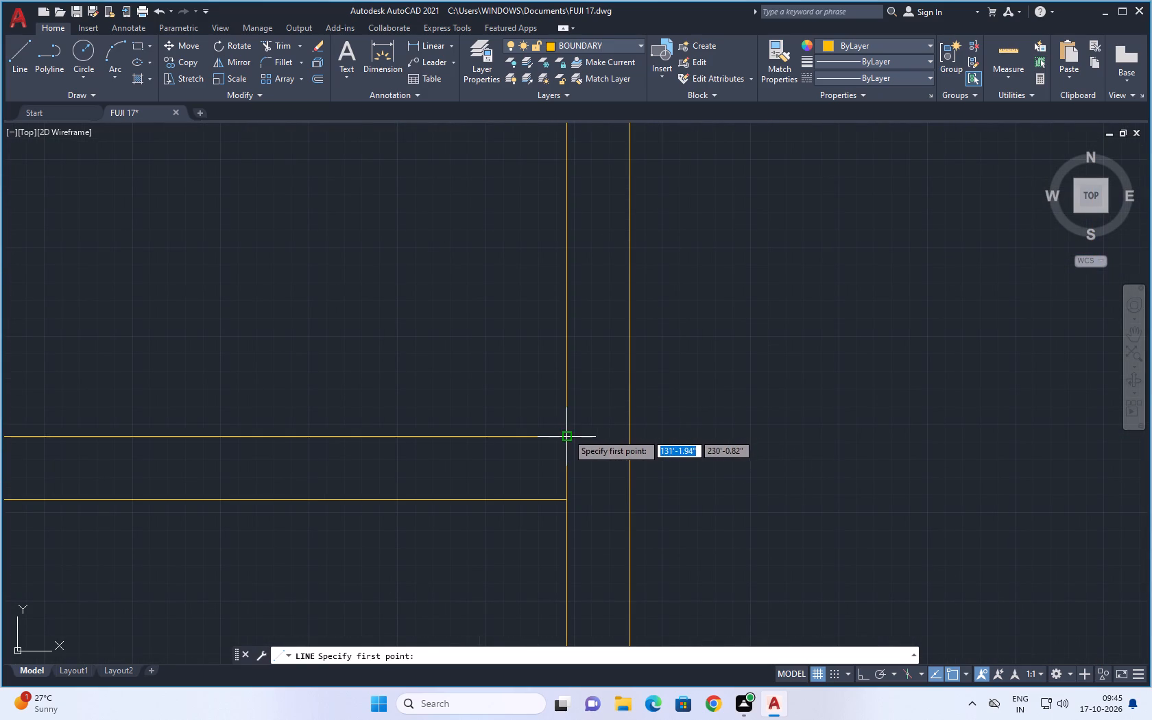
click(567, 433)
click(630, 437)
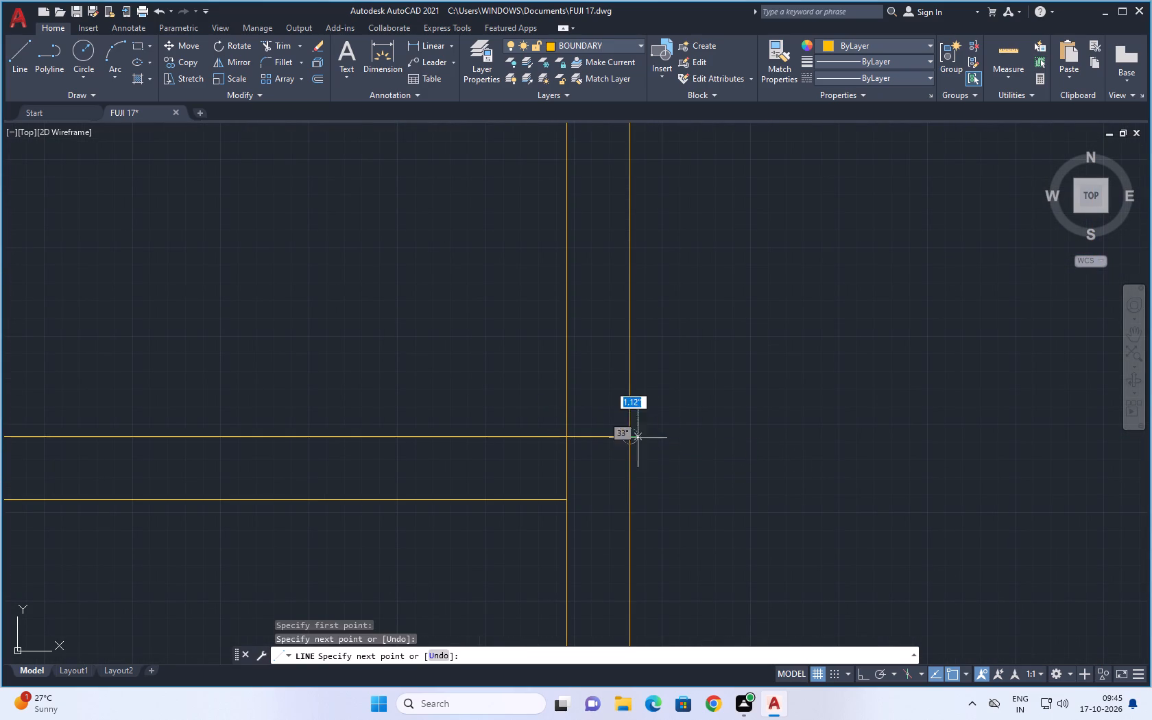
key(Escape)
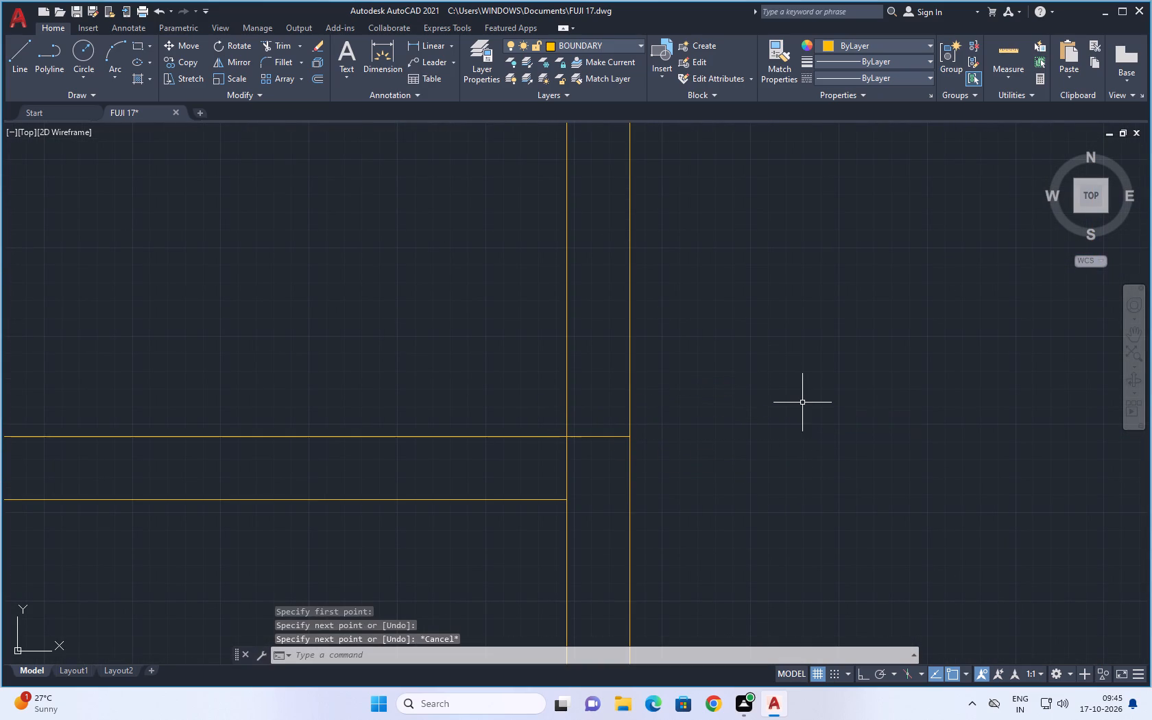
Examine the wall joints, openings and room layout across the whole floor plan.
scroll(712, 407, down, 4)
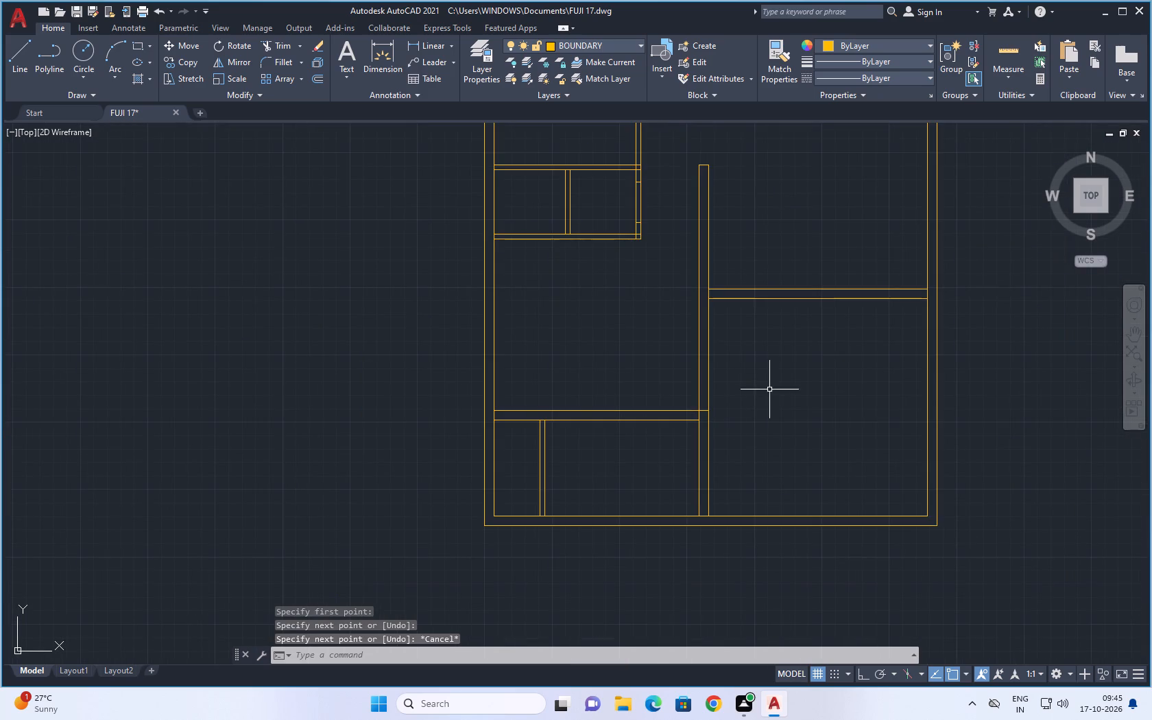
middle_drag(770, 389, 696, 405)
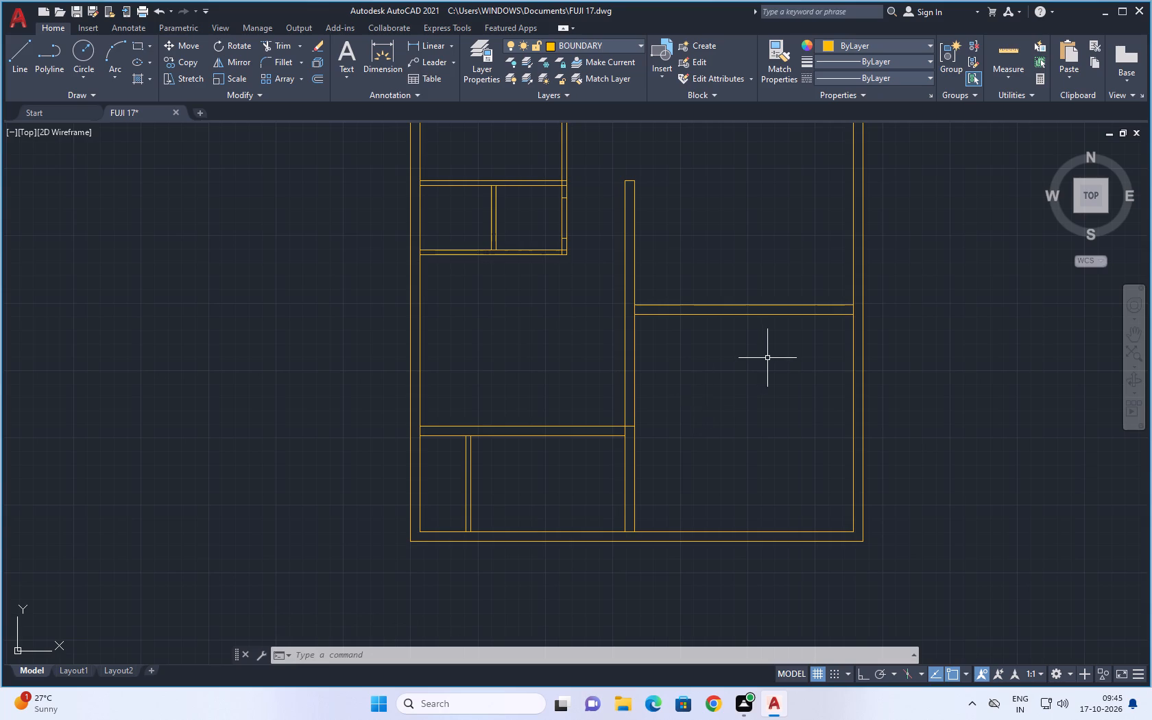
scroll(768, 362, down, 2)
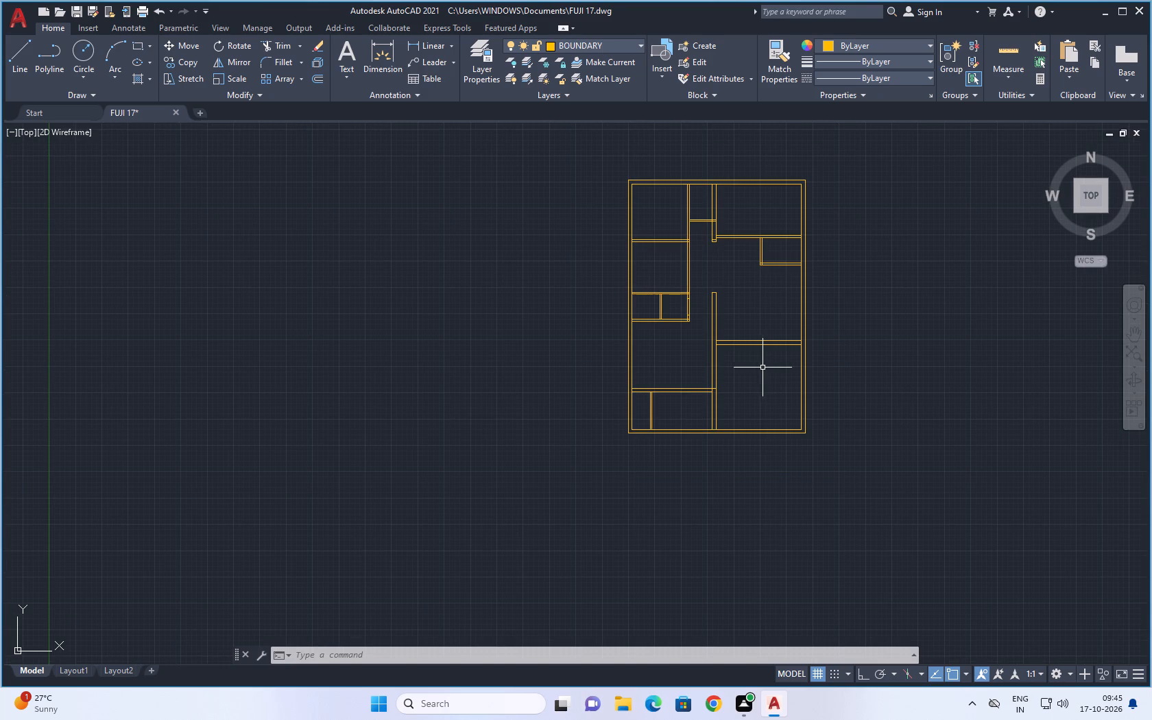
scroll(799, 363, up, 1)
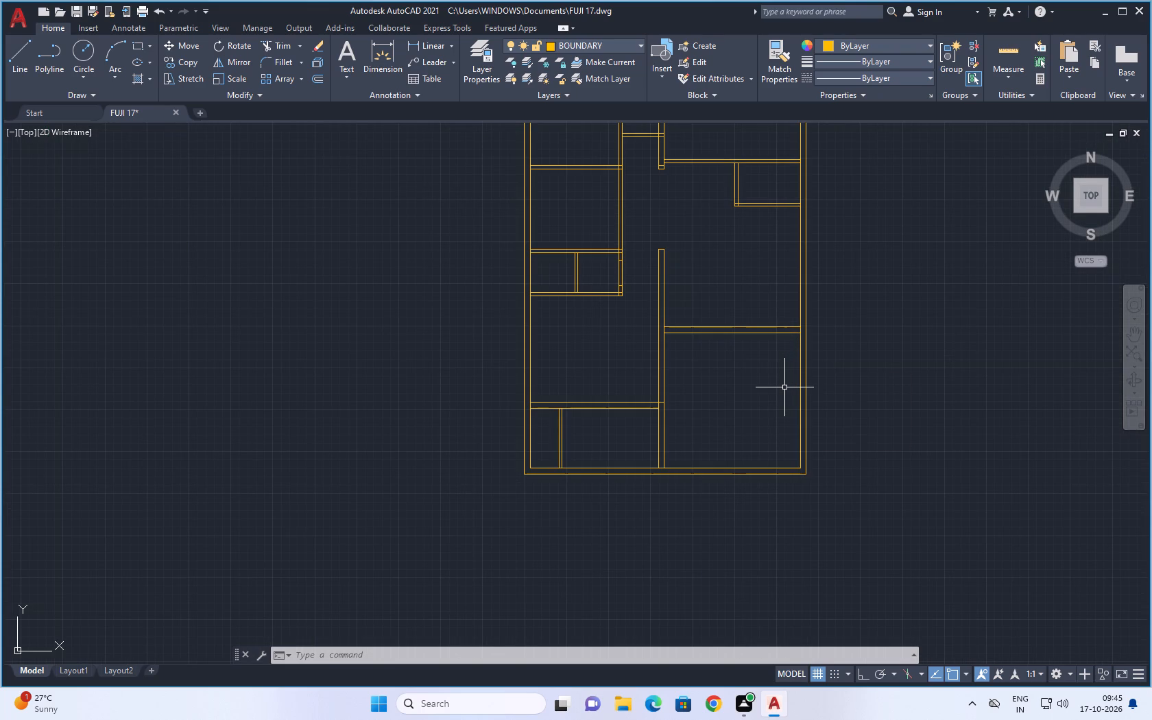
scroll(775, 386, down, 1)
middle_drag(726, 398, 732, 350)
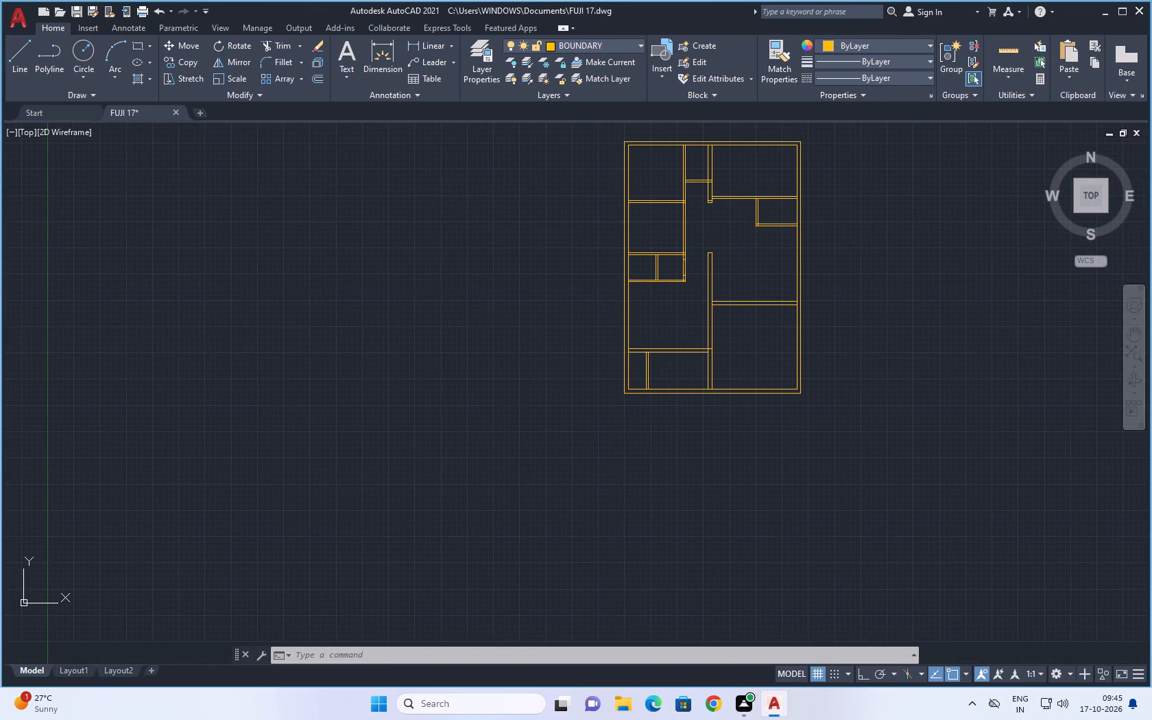
scroll(732, 350, up, 1)
scroll(732, 350, down, 2)
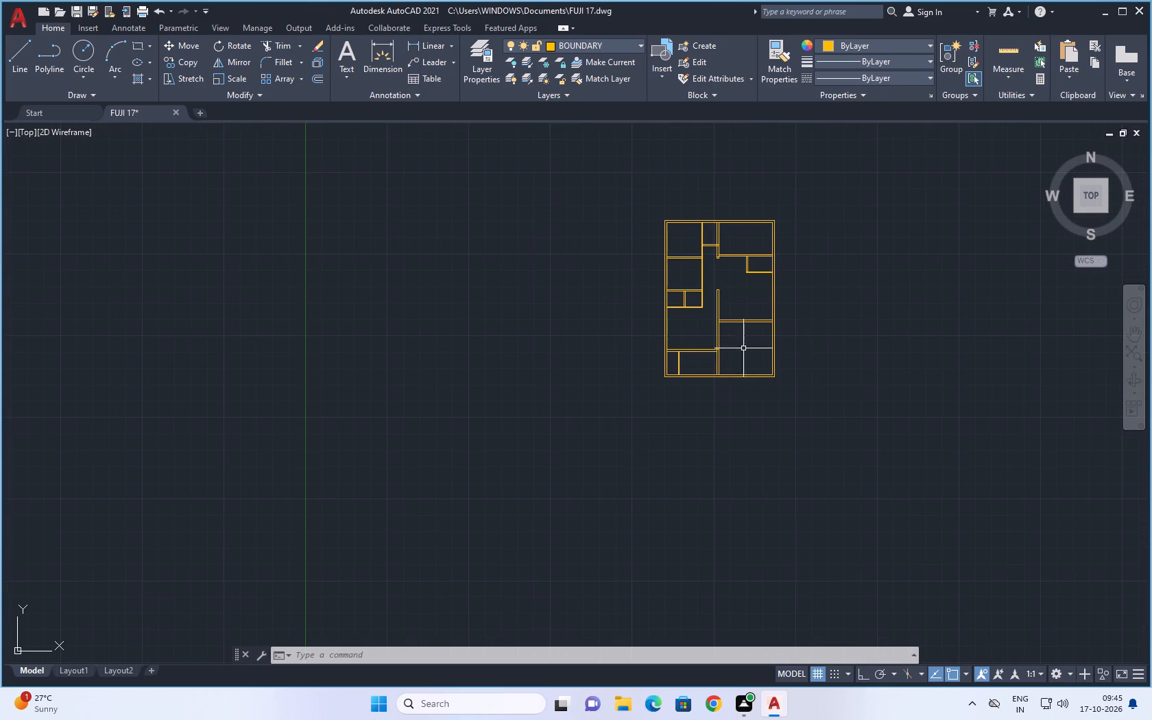
middle_drag(848, 313, 830, 360)
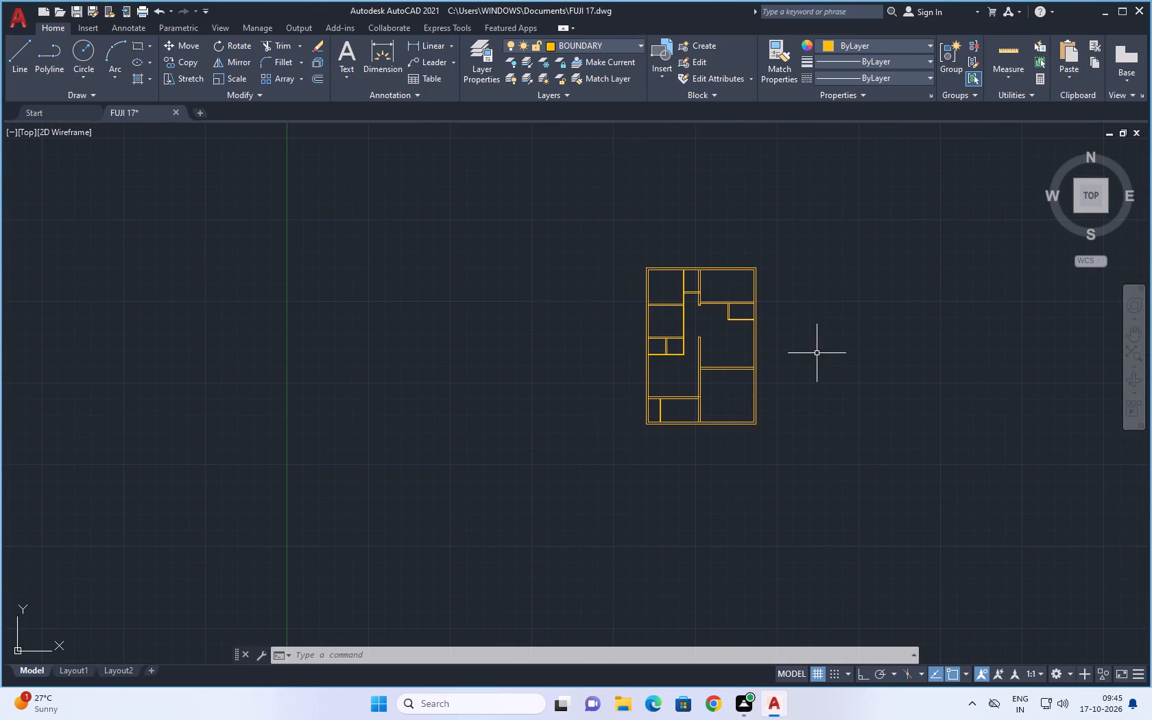
scroll(823, 338, down, 1)
middle_drag(844, 319, 832, 367)
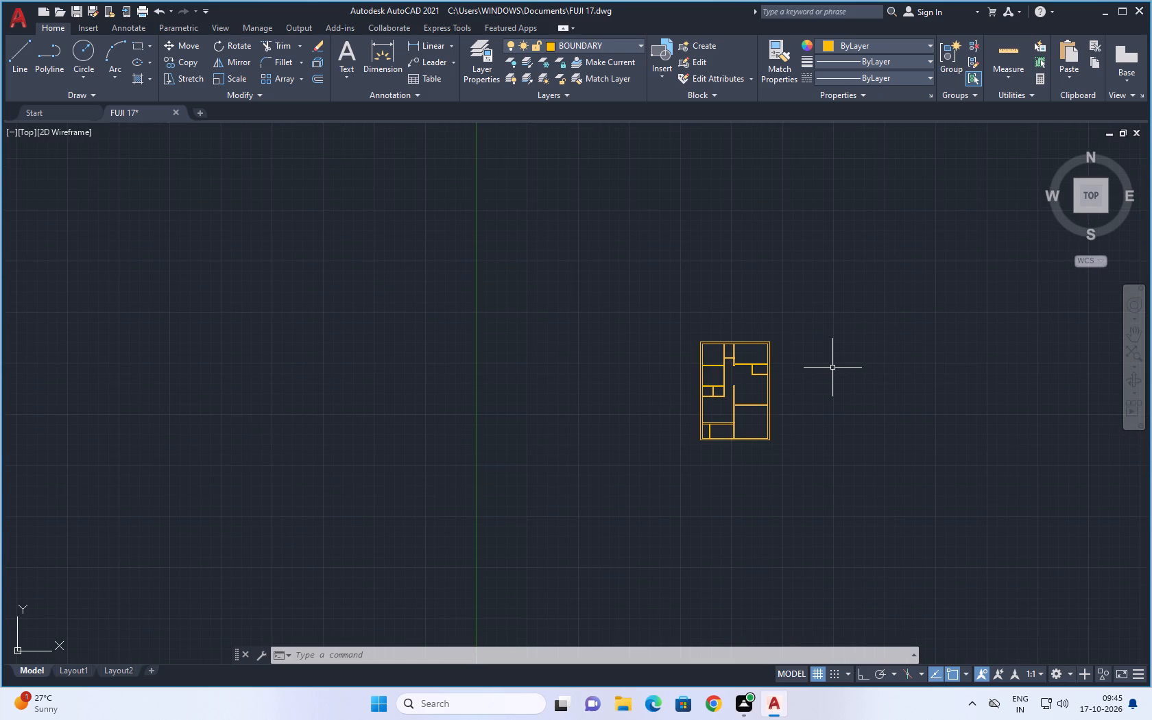
scroll(832, 370, up, 2)
middle_drag(811, 269, 801, 311)
scroll(723, 406, up, 1)
middle_drag(737, 408, 774, 382)
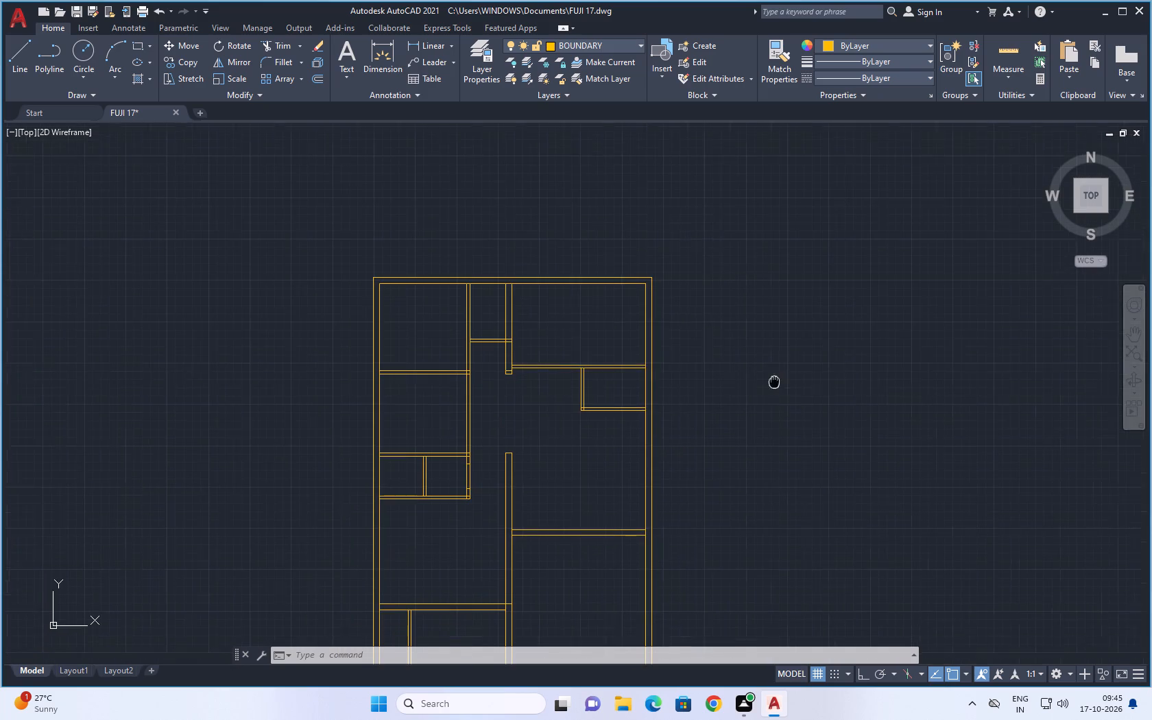
middle_drag(774, 382, 775, 382)
scroll(779, 381, up, 1)
middle_drag(758, 398, 879, 385)
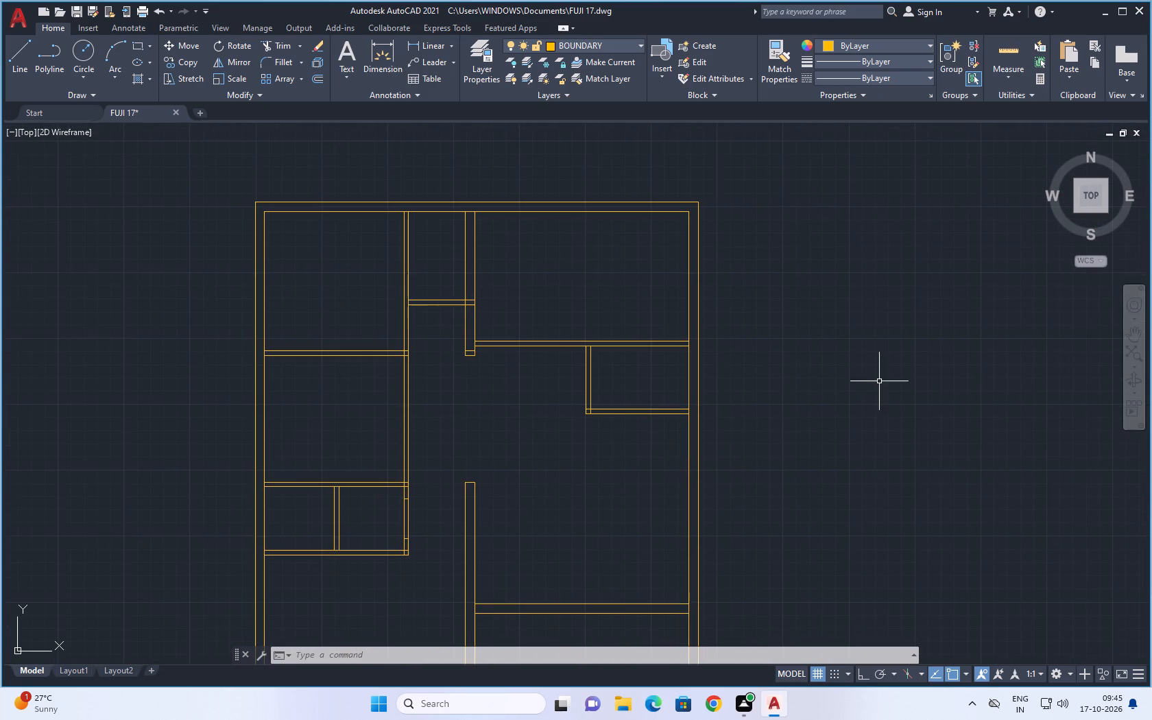
scroll(862, 379, down, 1)
middle_drag(844, 397, 858, 359)
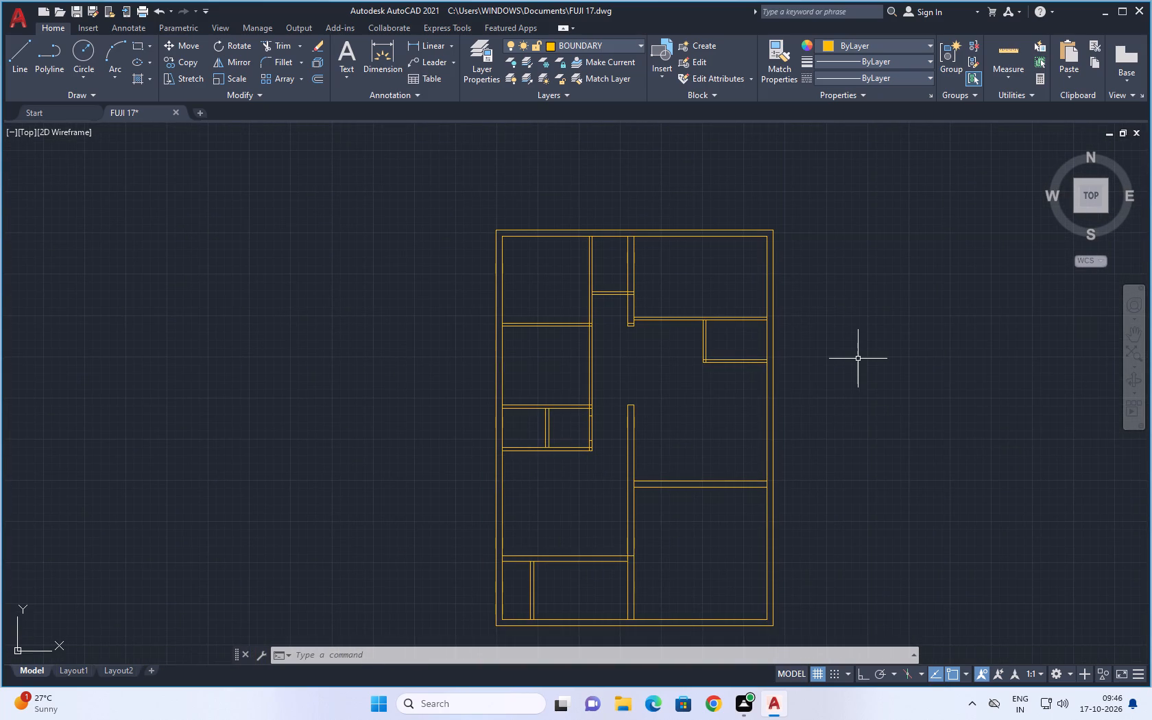
scroll(858, 359, down, 1)
middle_drag(857, 361, 795, 354)
scroll(682, 388, up, 1)
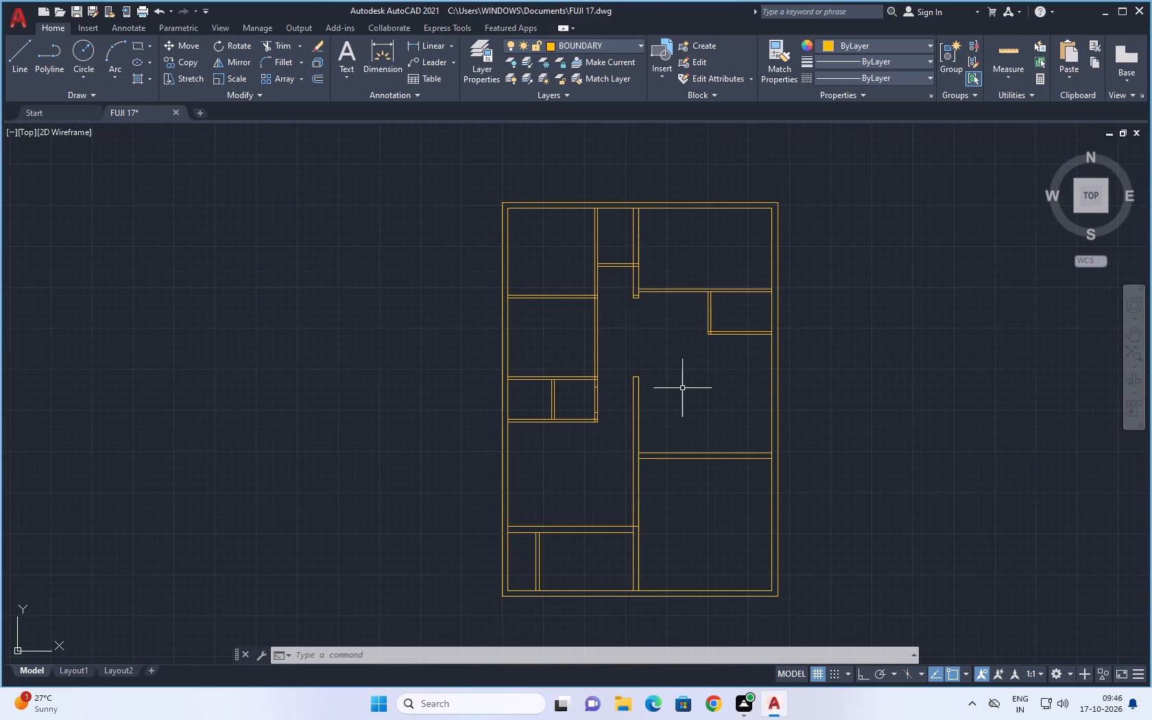
scroll(815, 381, up, 2)
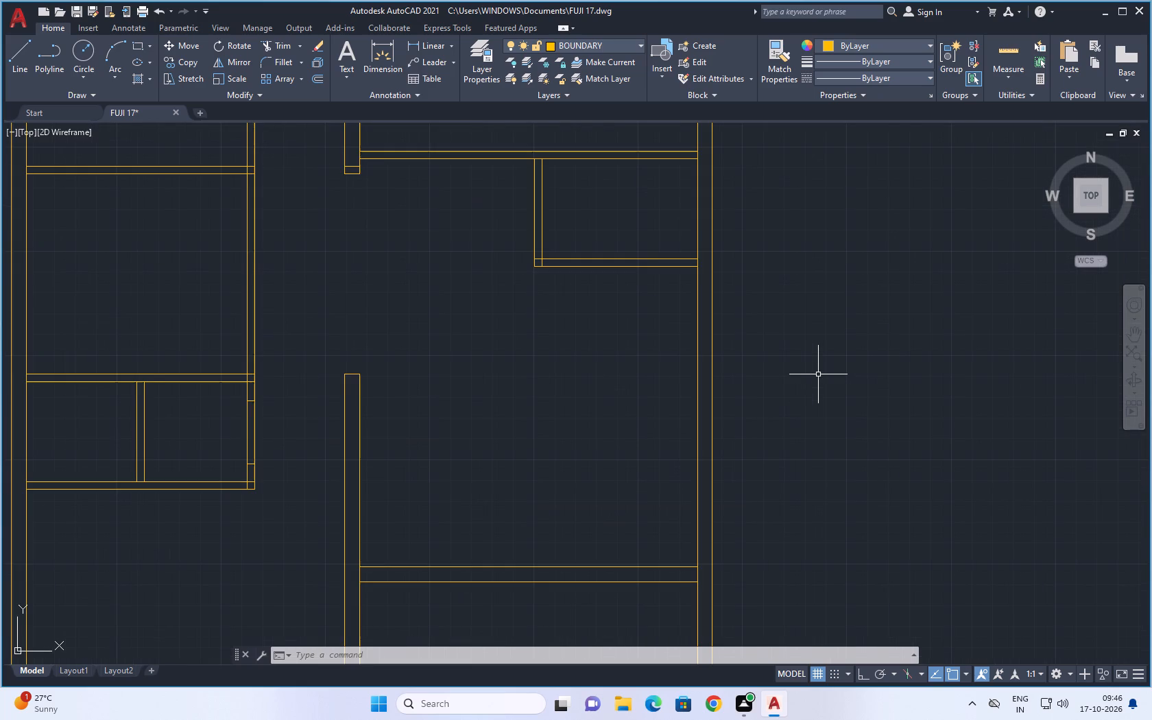
key(Escape)
key(Escape)
key(Escape)
scroll(818, 376, down, 2)
middle_drag(863, 426, 811, 337)
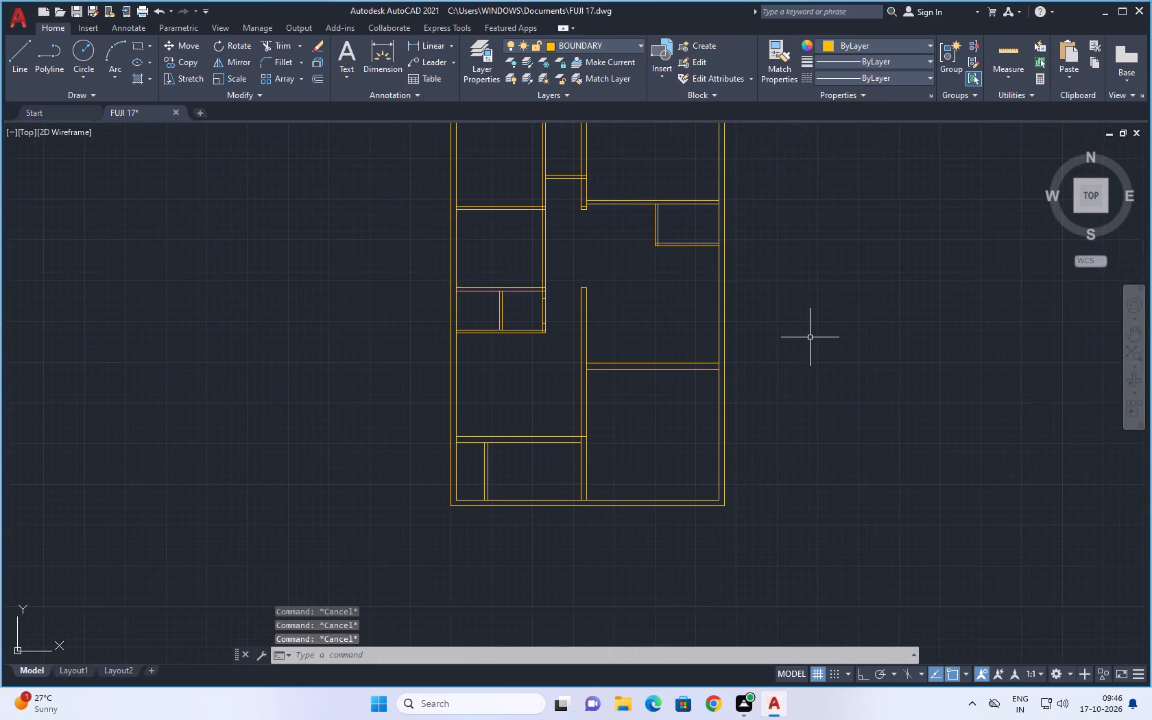
scroll(647, 261, up, 1)
key(Escape)
key(Escape)
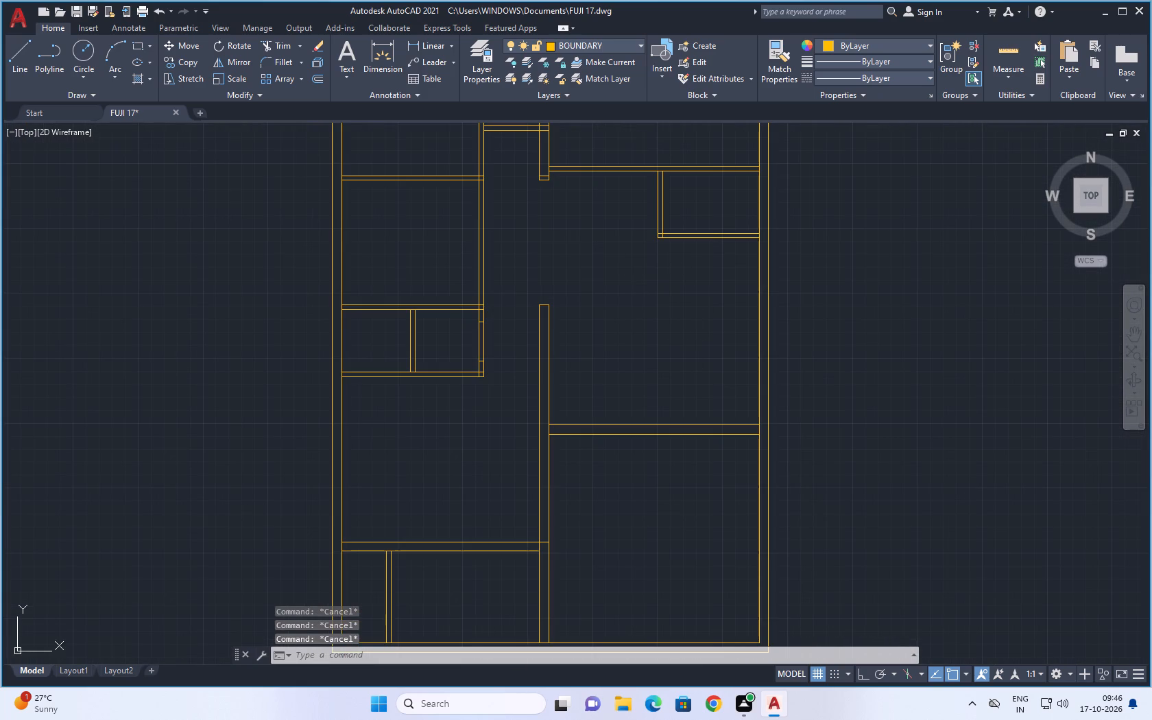
scroll(1059, 308, down, 2)
middle_drag(1028, 340, 740, 318)
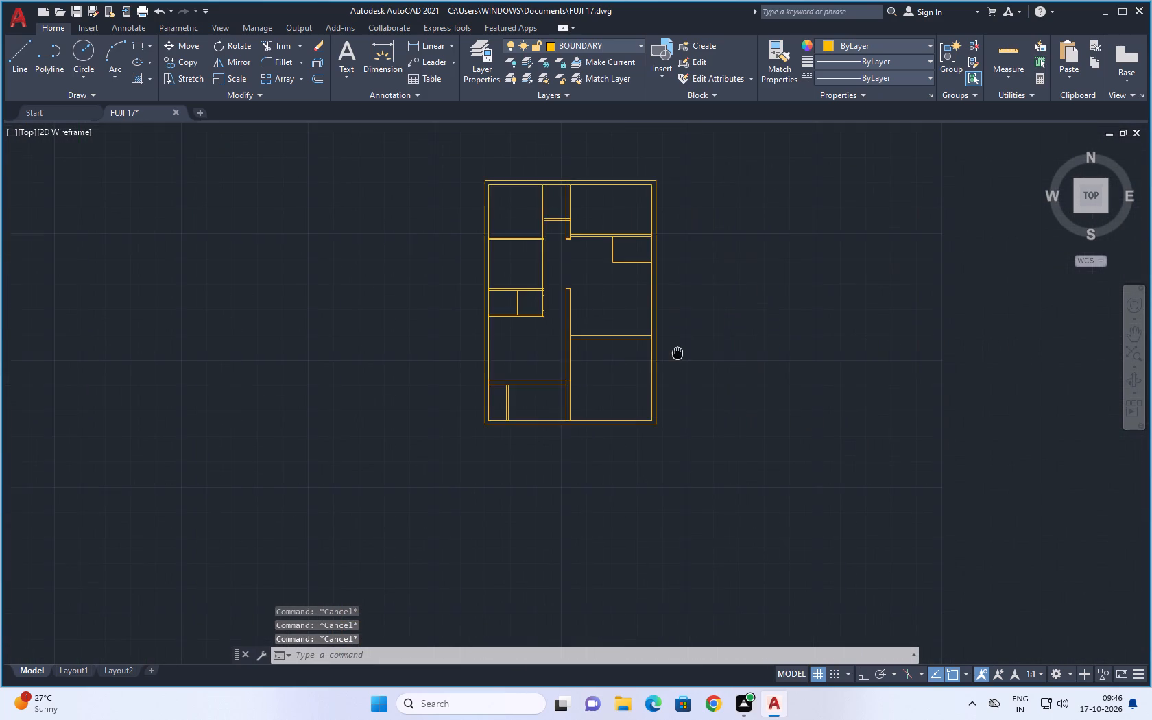
middle_drag(740, 318, 676, 355)
scroll(459, 424, up, 2)
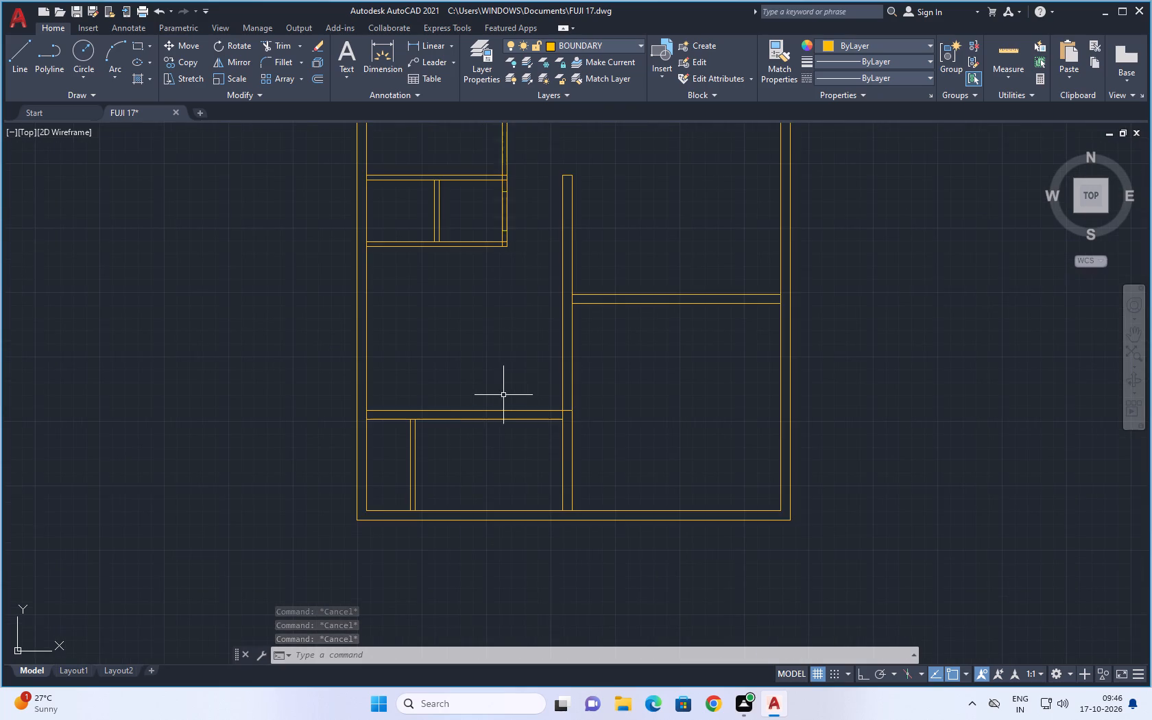
middle_drag(515, 372, 478, 440)
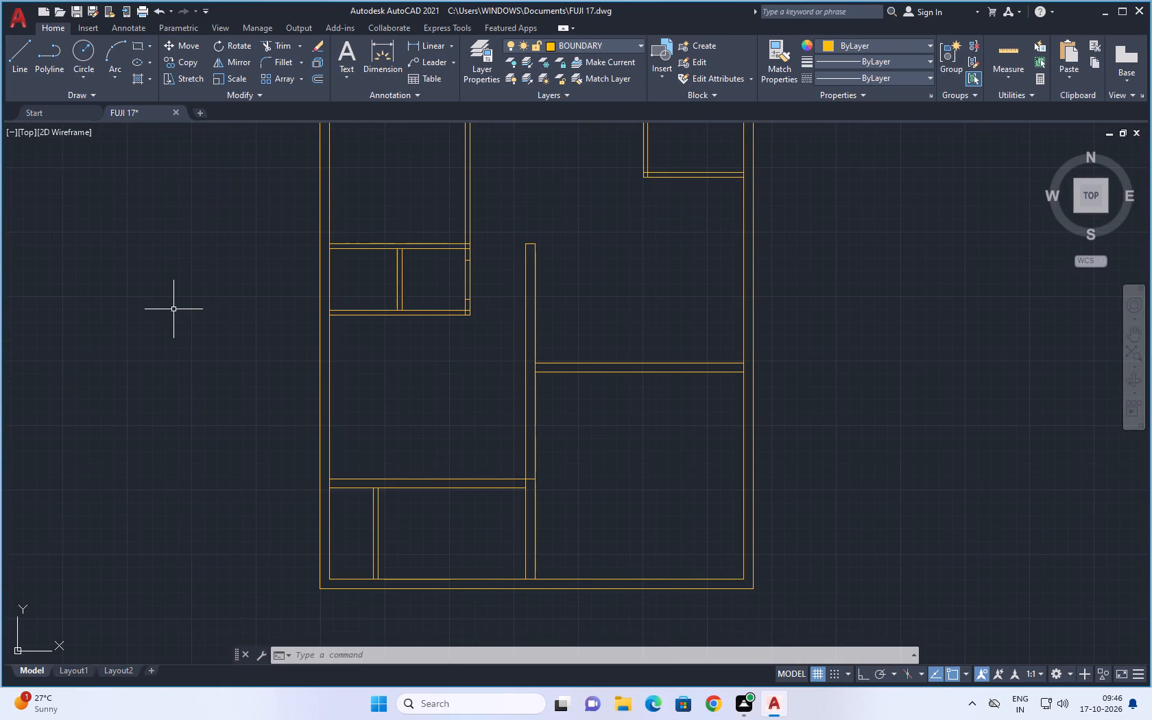
Offset the short line across the left corridor wall 6" upward, starting from the upper edge of the upper-left room's lower cross wall.
key(o)
key(Return)
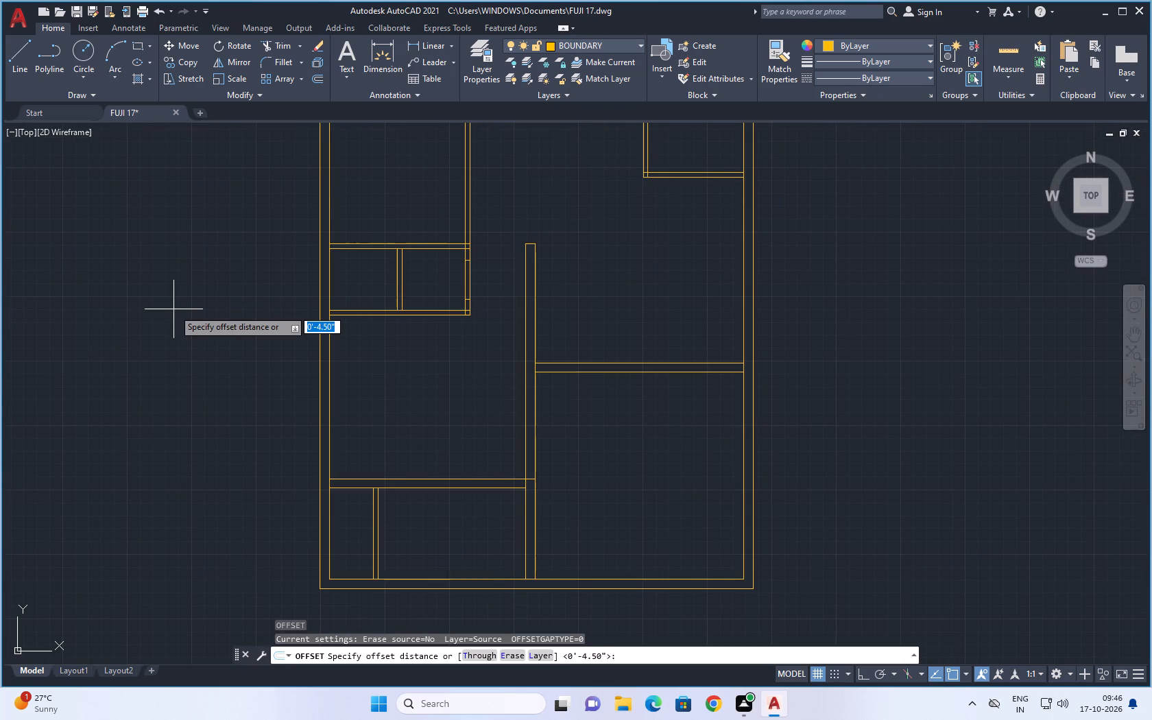
scroll(225, 340, down, 2)
middle_drag(352, 273, 341, 311)
scroll(331, 301, up, 1)
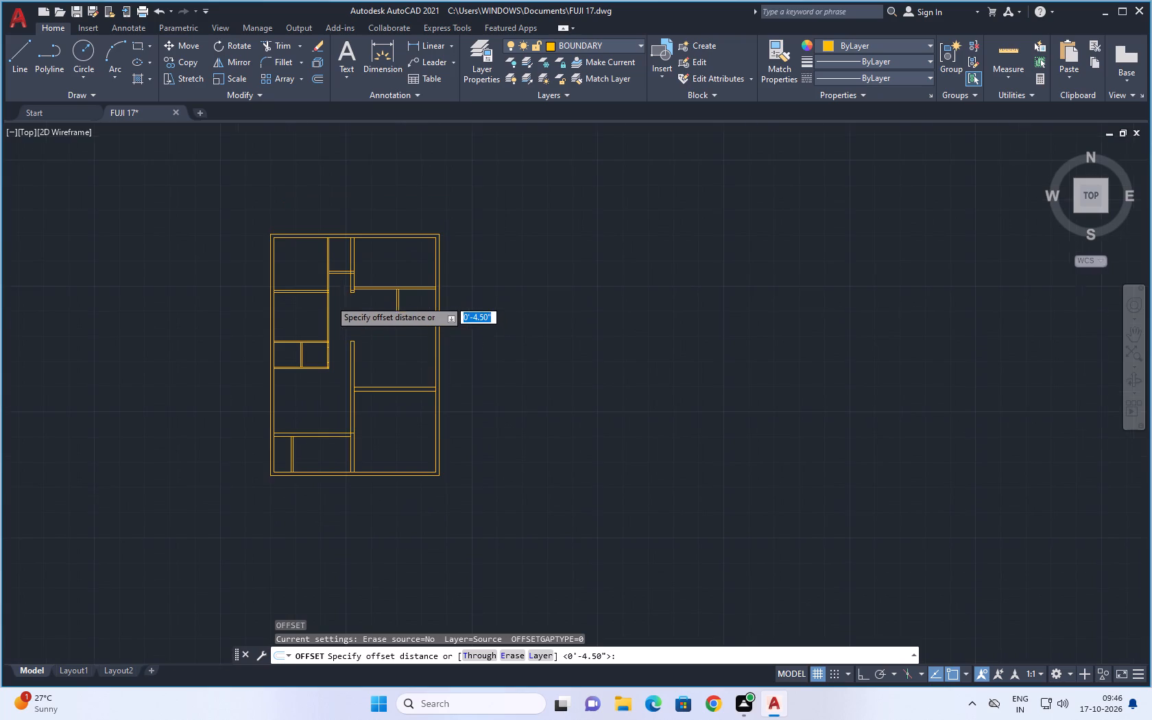
scroll(330, 300, up, 4)
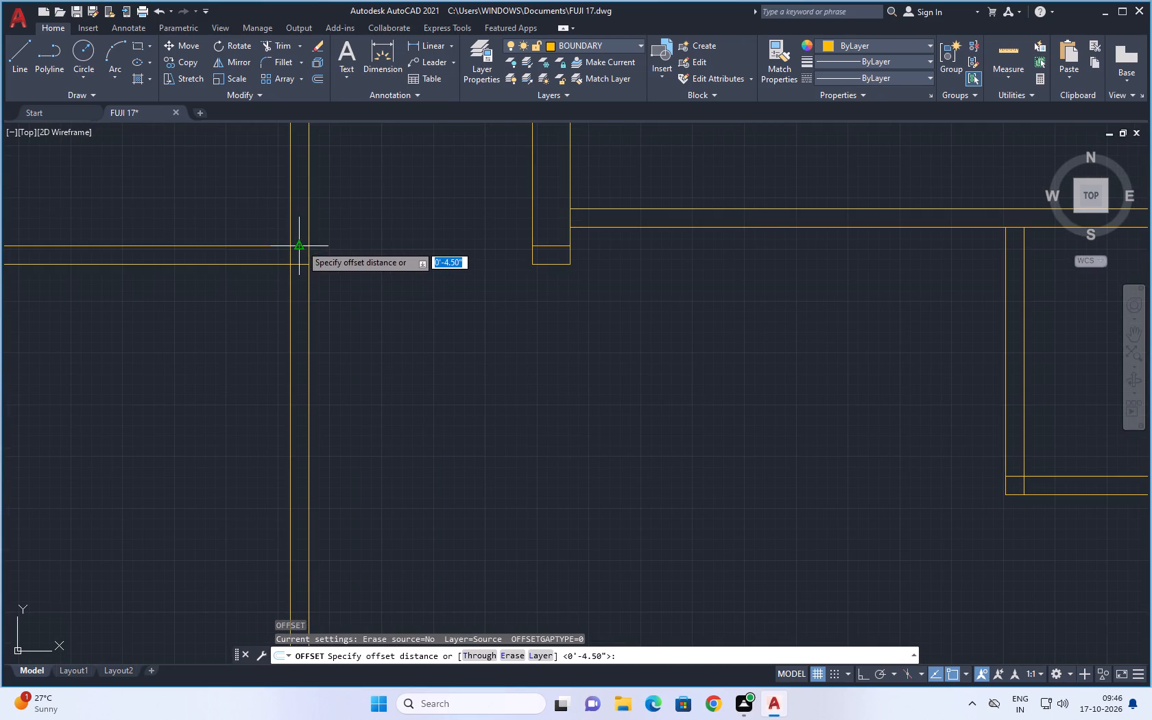
key(6)
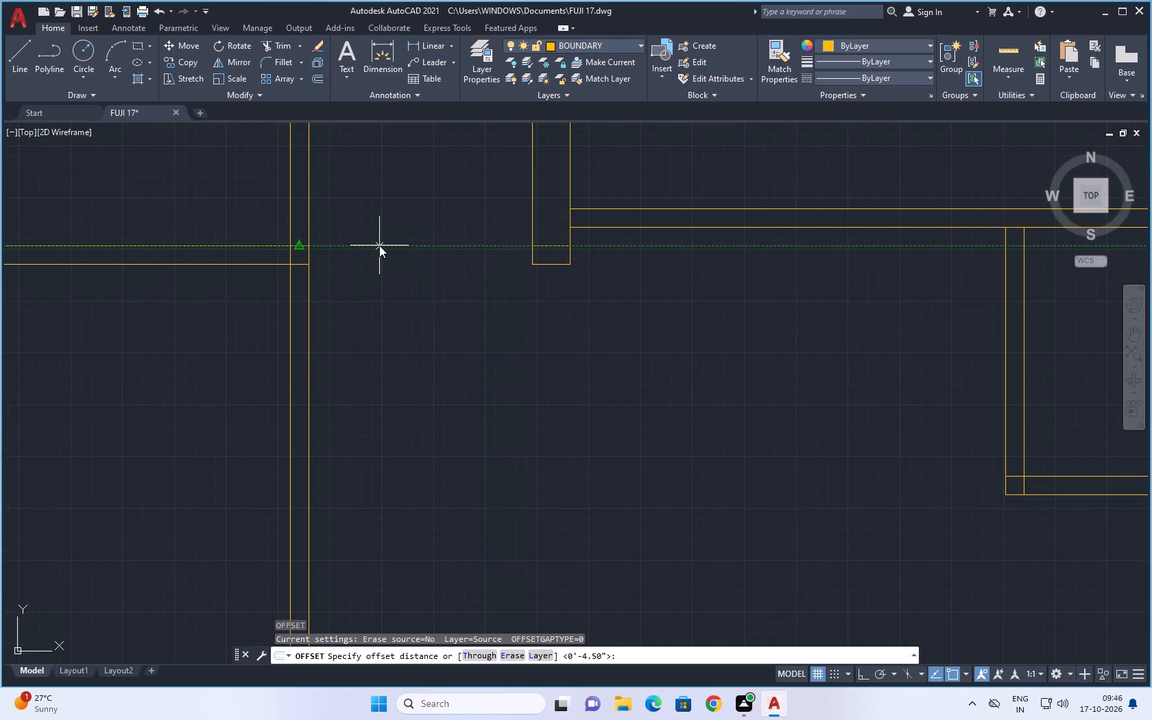
key(shift+quotedbl)
key(Return)
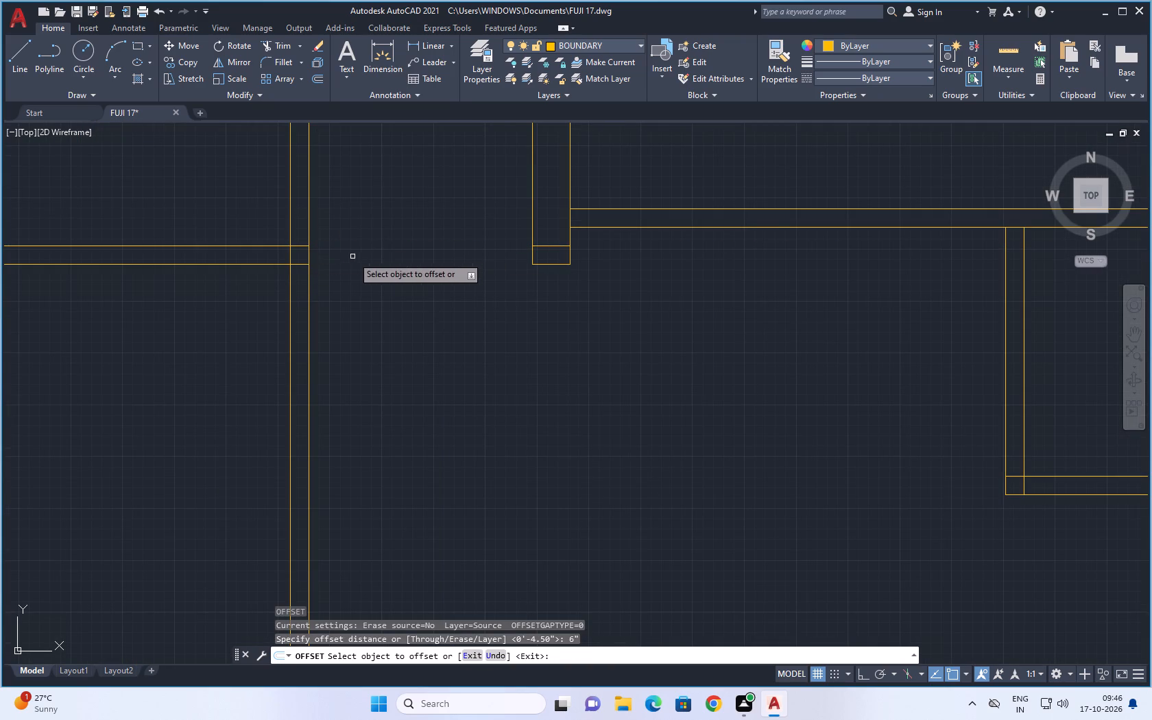
click(304, 246)
click(302, 217)
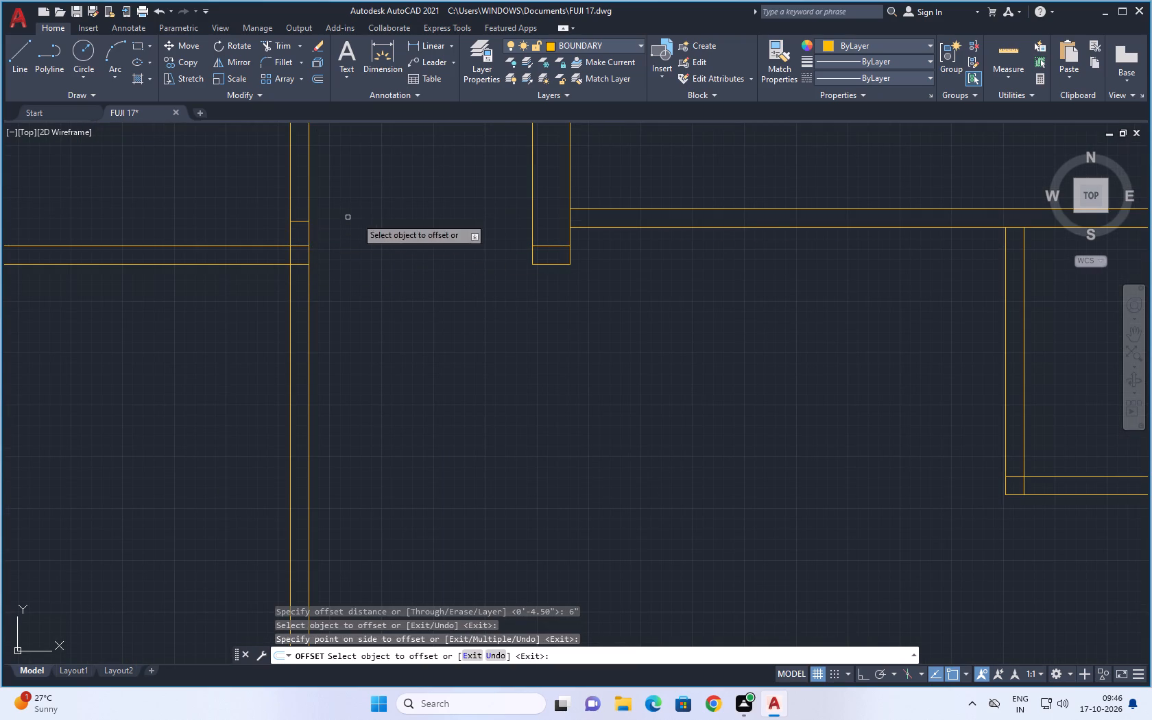
Offset the end line of the upper-right room's lower wall 6" rightward from the central vertical wall.
click(571, 218)
click(590, 220)
Offset the 6" jamb line in the left corridor wall 3' upward to mark the upper-left room's opening.
scroll(447, 263, down, 1)
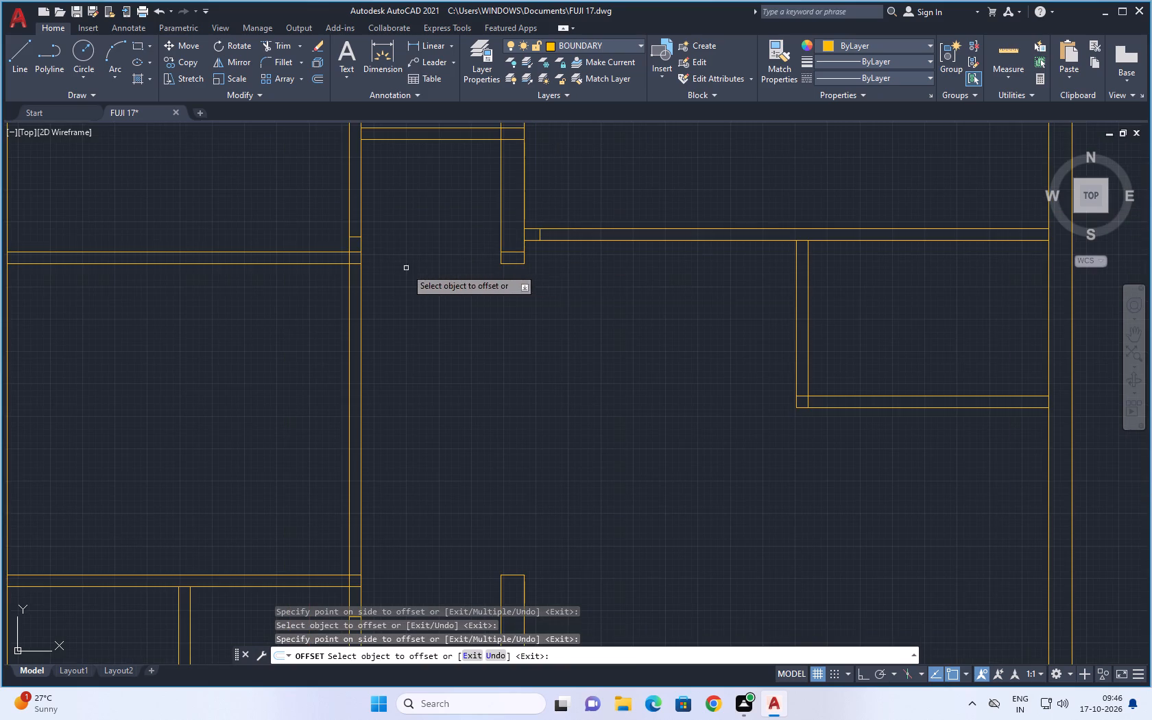
scroll(359, 237, up, 1)
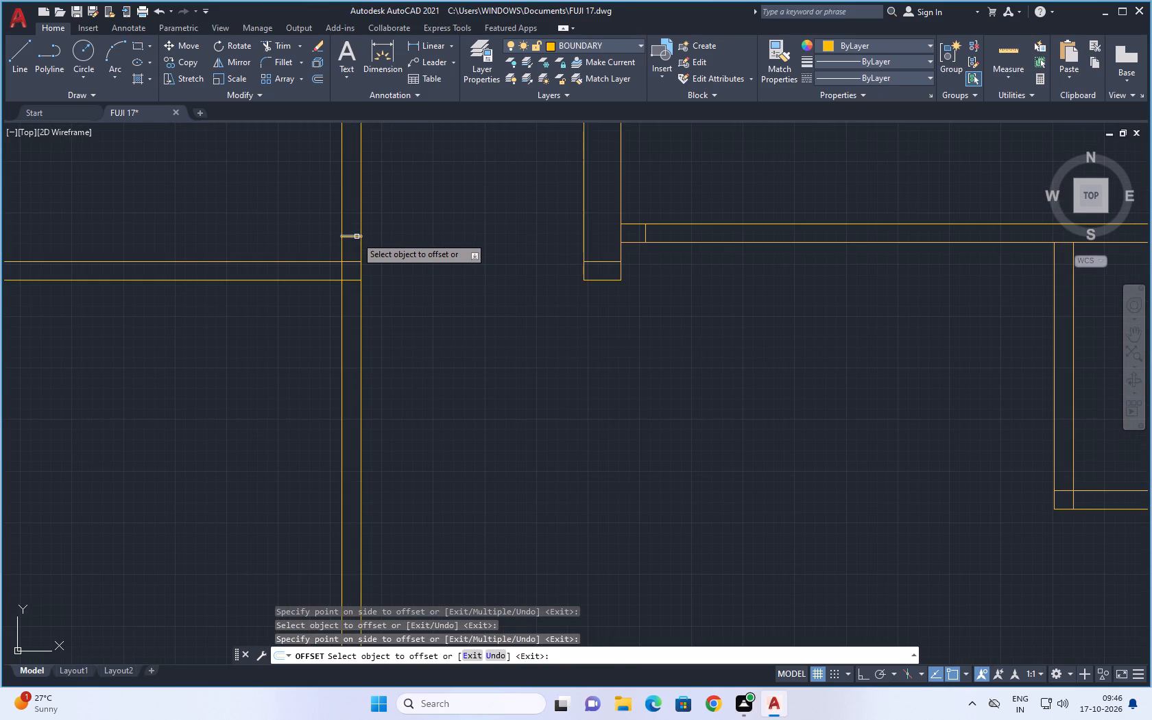
click(355, 237)
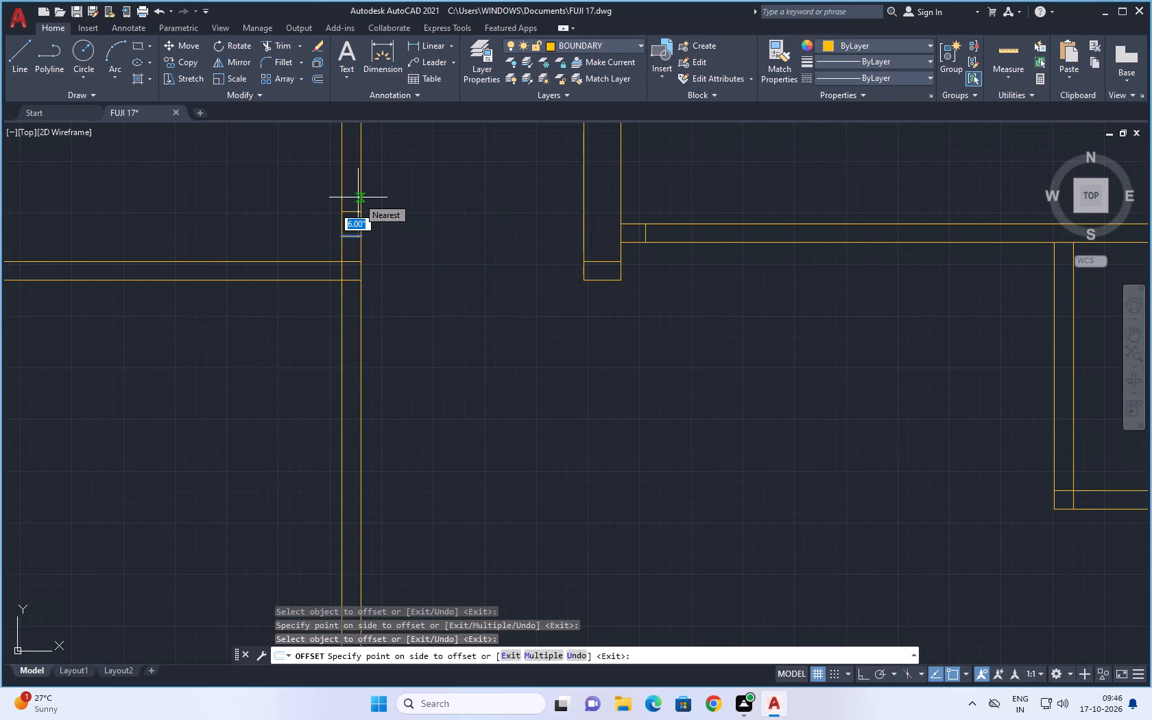
text(3')
key(Return)
Offset the 6" jamb line in the upper-right room's lower wall 3' rightward to mark its opening.
scroll(375, 197, down, 3)
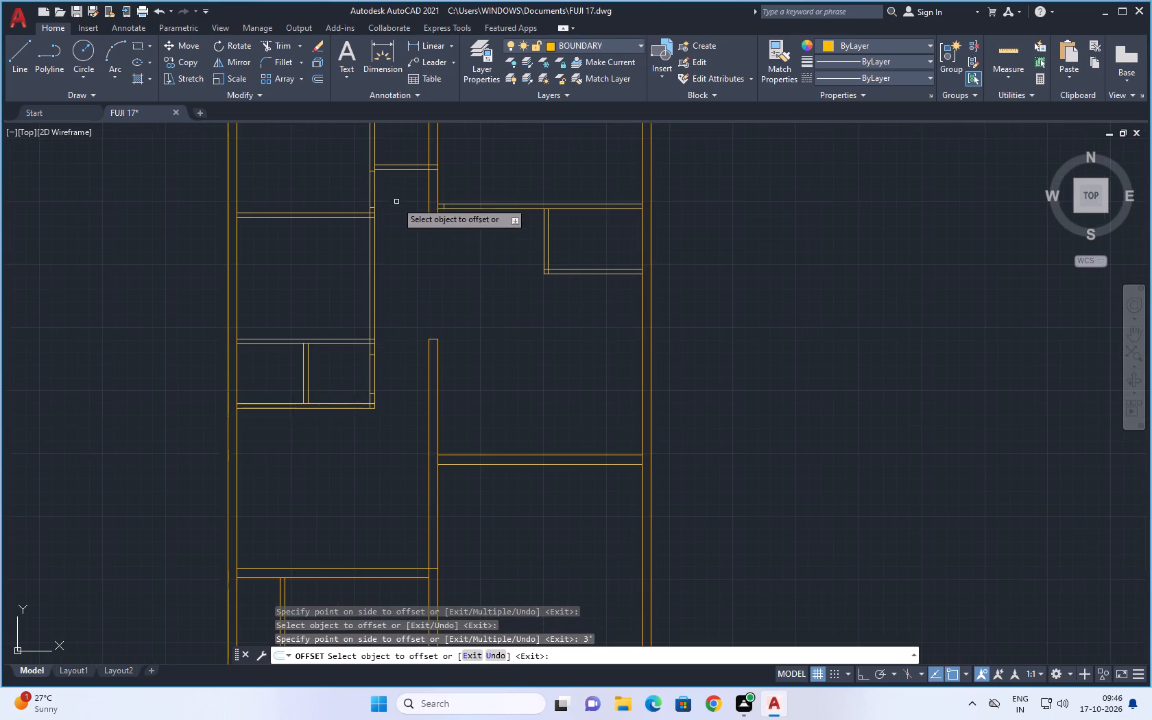
scroll(446, 259, up, 1)
middle_drag(462, 235, 439, 333)
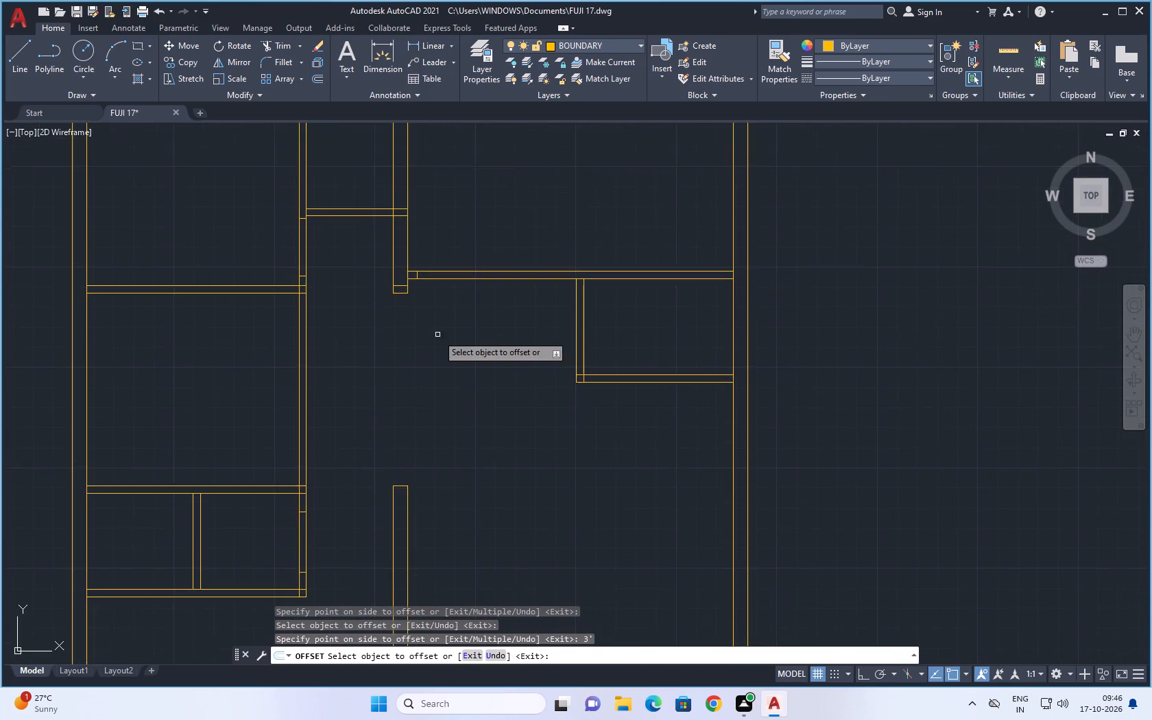
scroll(430, 315, up, 2)
click(394, 221)
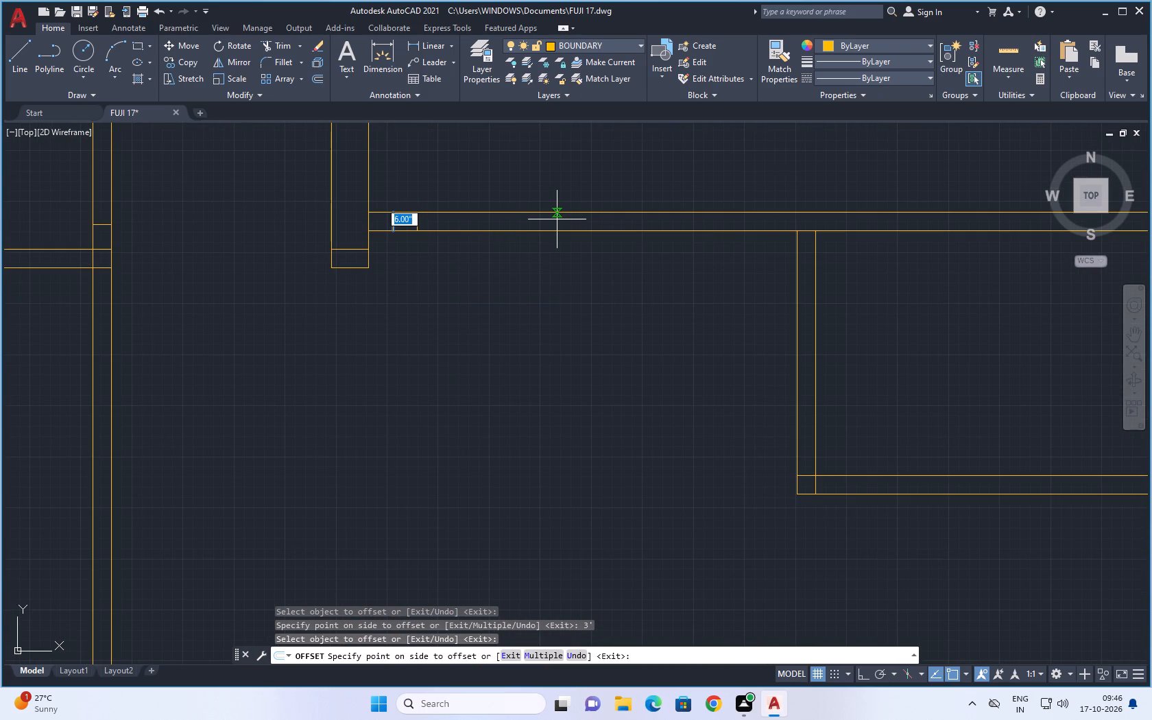
text(3')
key(Return)
Mark an opening in the small right-hand room's left wall with jamb lines offset upward 6" from its bottom wall and a further 2'8".
scroll(557, 219, down, 2)
middle_drag(565, 359, 534, 291)
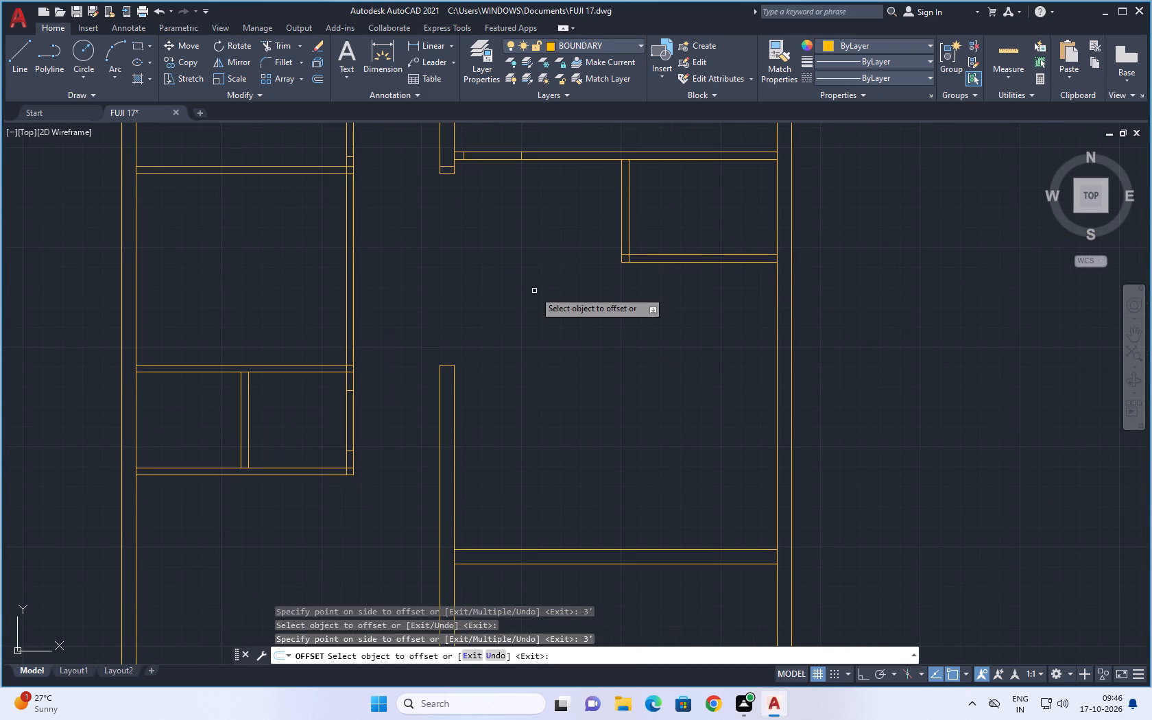
scroll(534, 291, down, 1)
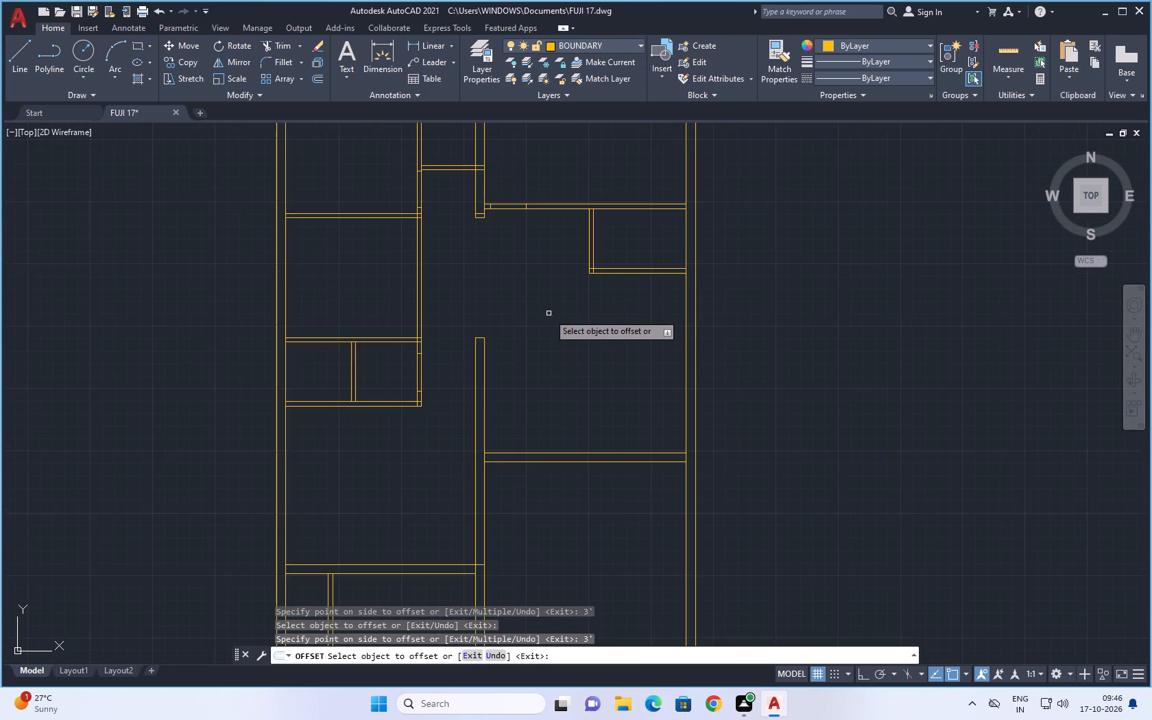
scroll(549, 316, down, 1)
middle_drag(555, 335, 551, 309)
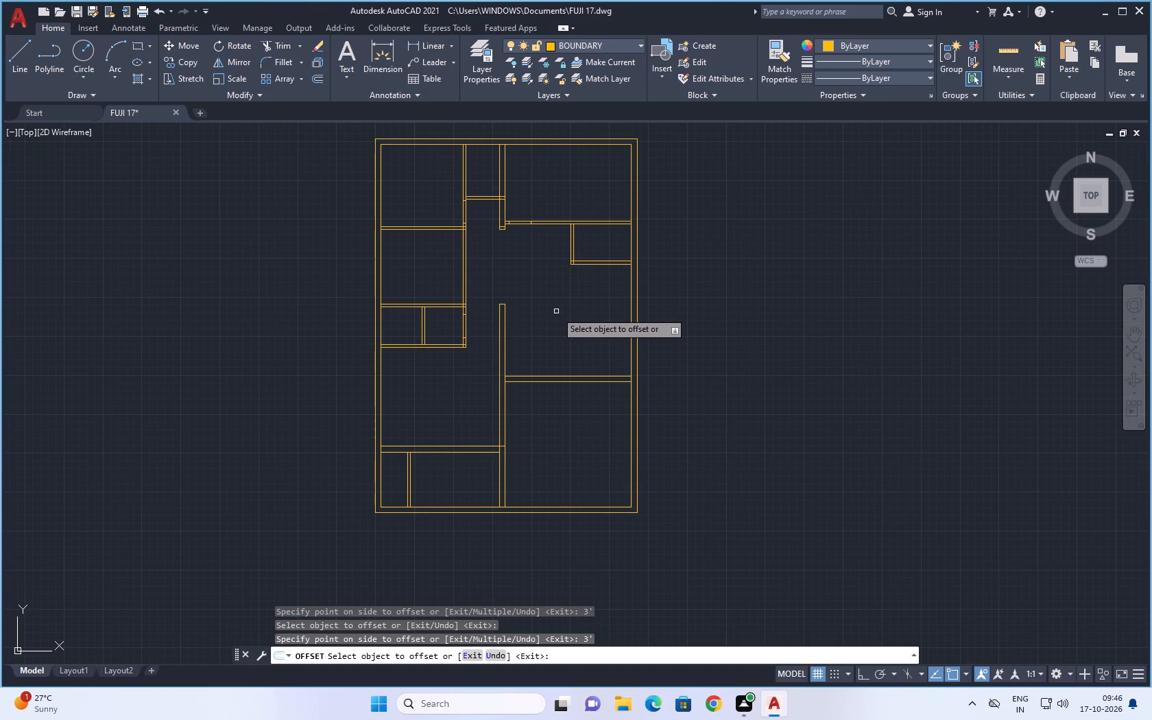
scroll(594, 273, up, 1)
middle_drag(588, 274, 588, 277)
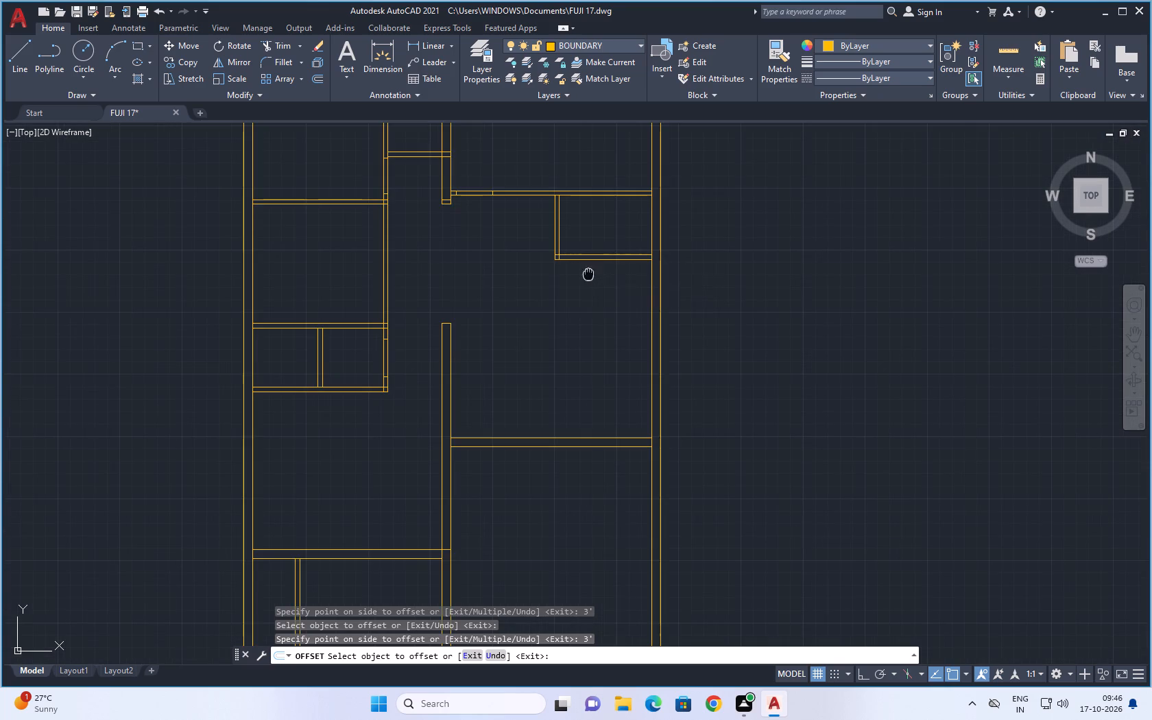
middle_drag(588, 277, 591, 323)
scroll(553, 300, up, 2)
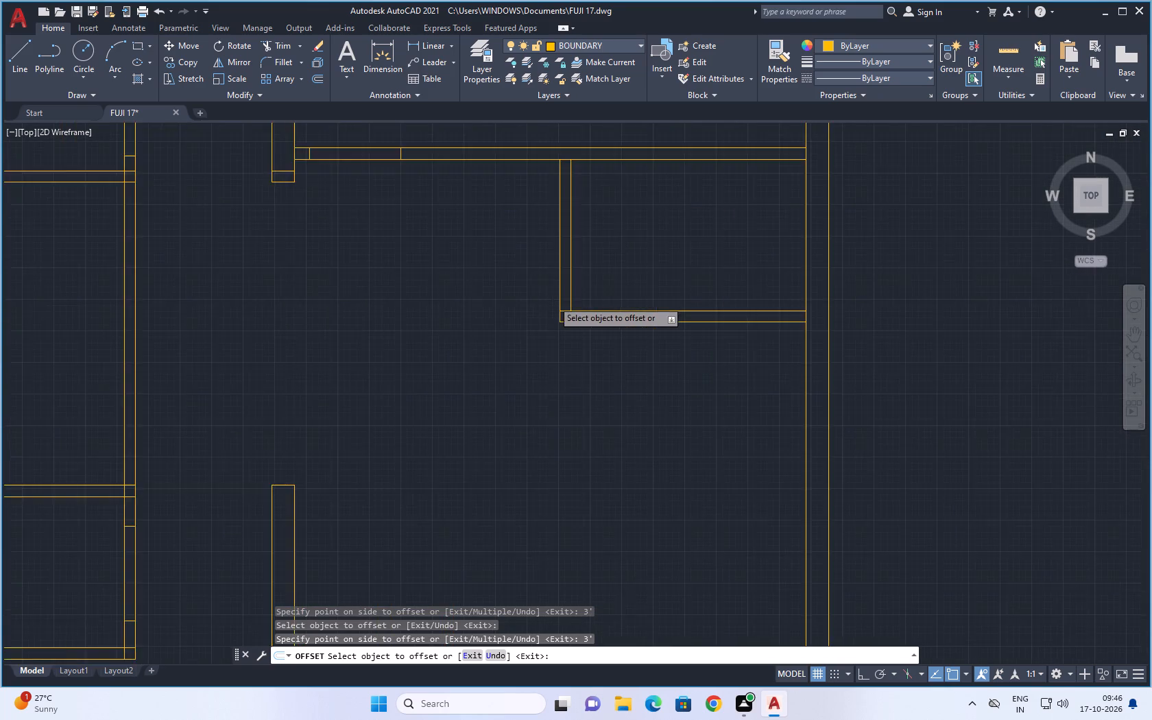
scroll(553, 300, up, 2)
click(583, 328)
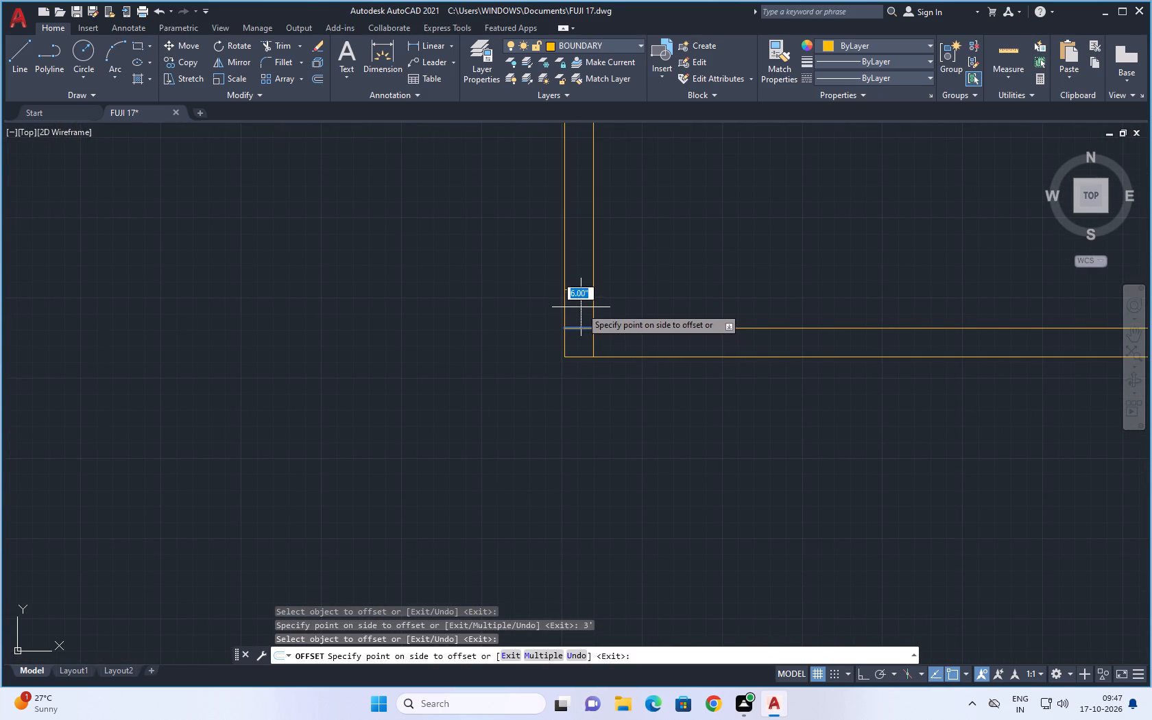
click(581, 307)
click(579, 289)
text(2'8")
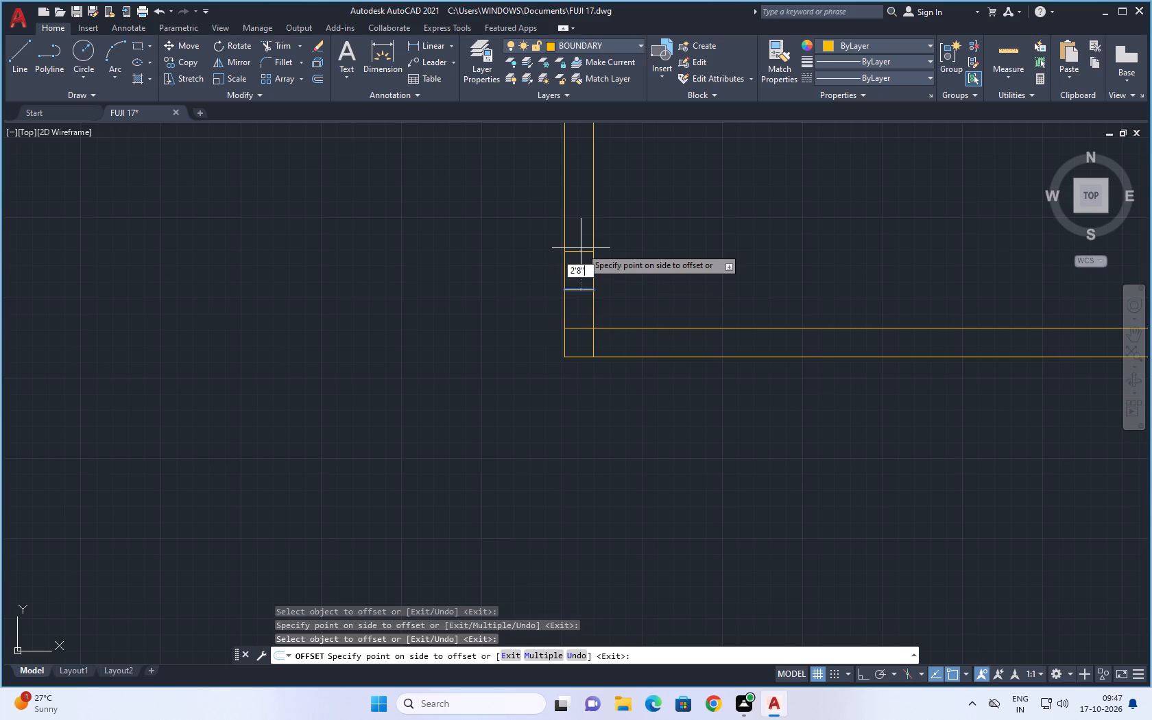
key(Return)
Mark an opening in the small left-hand room's upper wall with jamb lines offset 6" from the boundary wall and a further 2'8" rightward.
scroll(580, 251, down, 4)
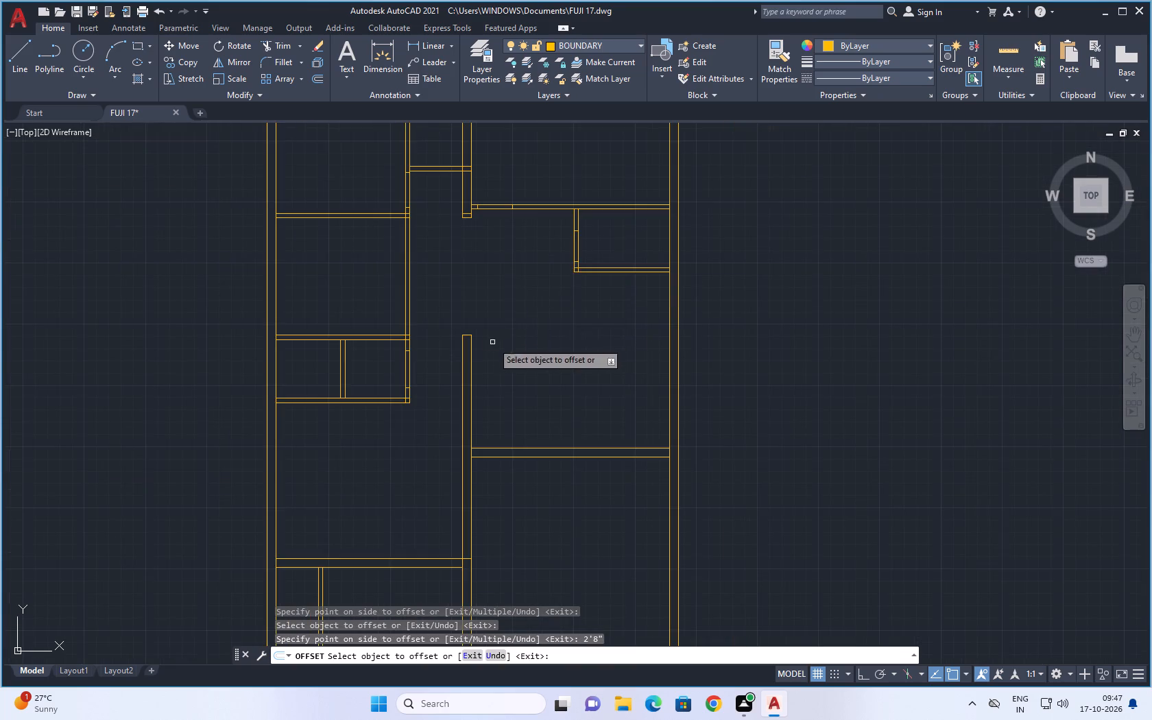
middle_drag(492, 342, 536, 287)
scroll(357, 315, up, 1)
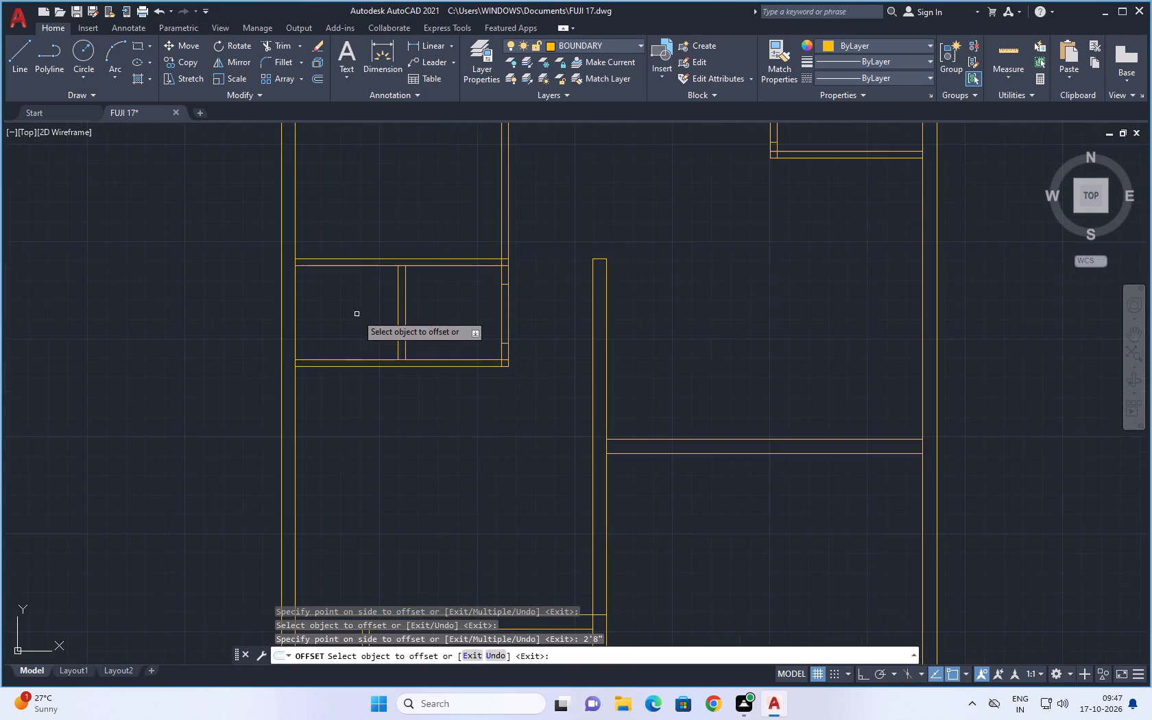
middle_drag(357, 306, 435, 370)
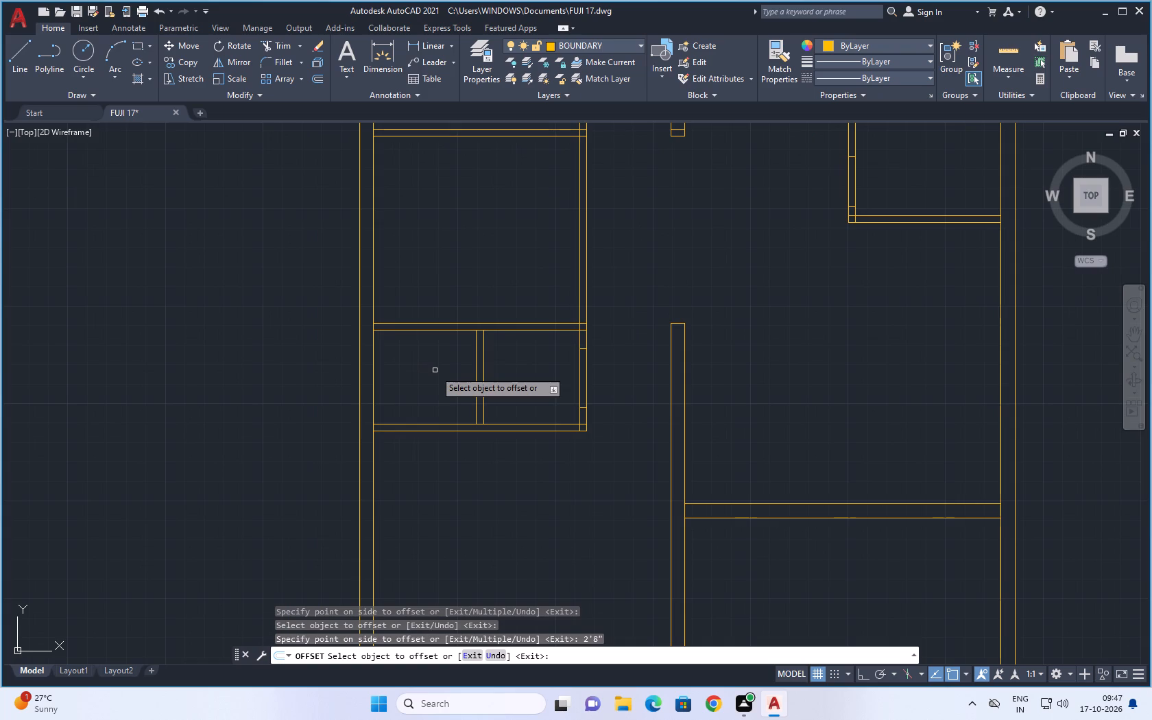
scroll(312, 320, up, 2)
scroll(427, 336, up, 1)
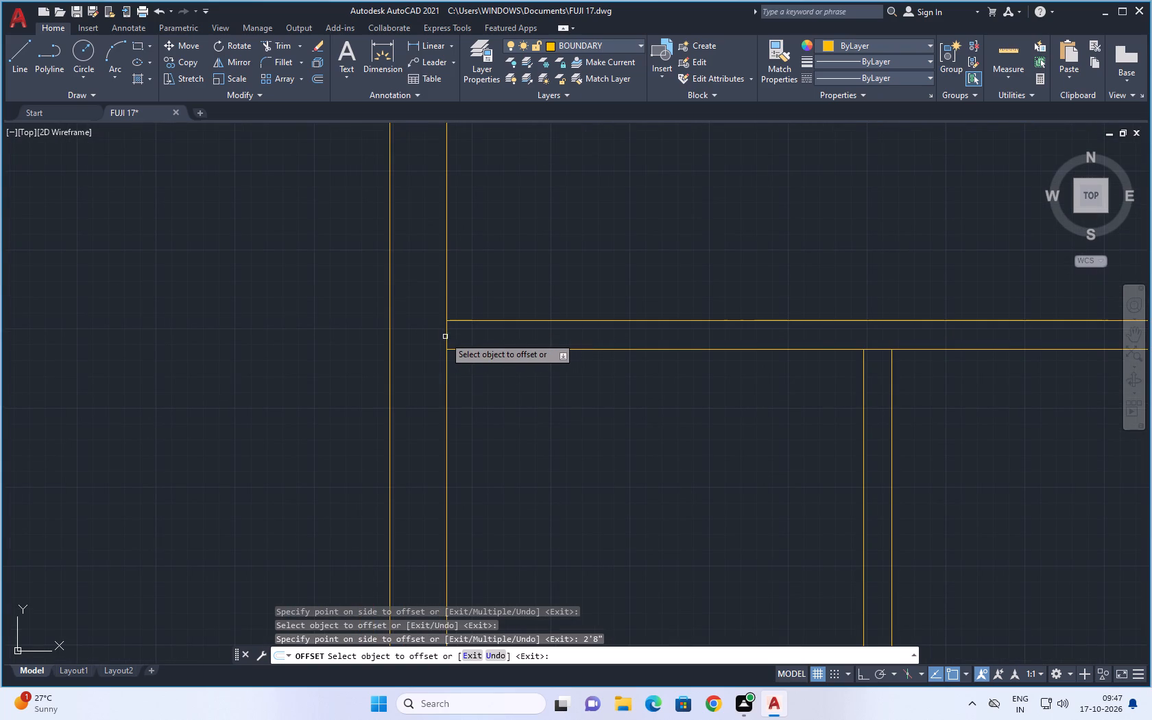
click(444, 337)
click(489, 333)
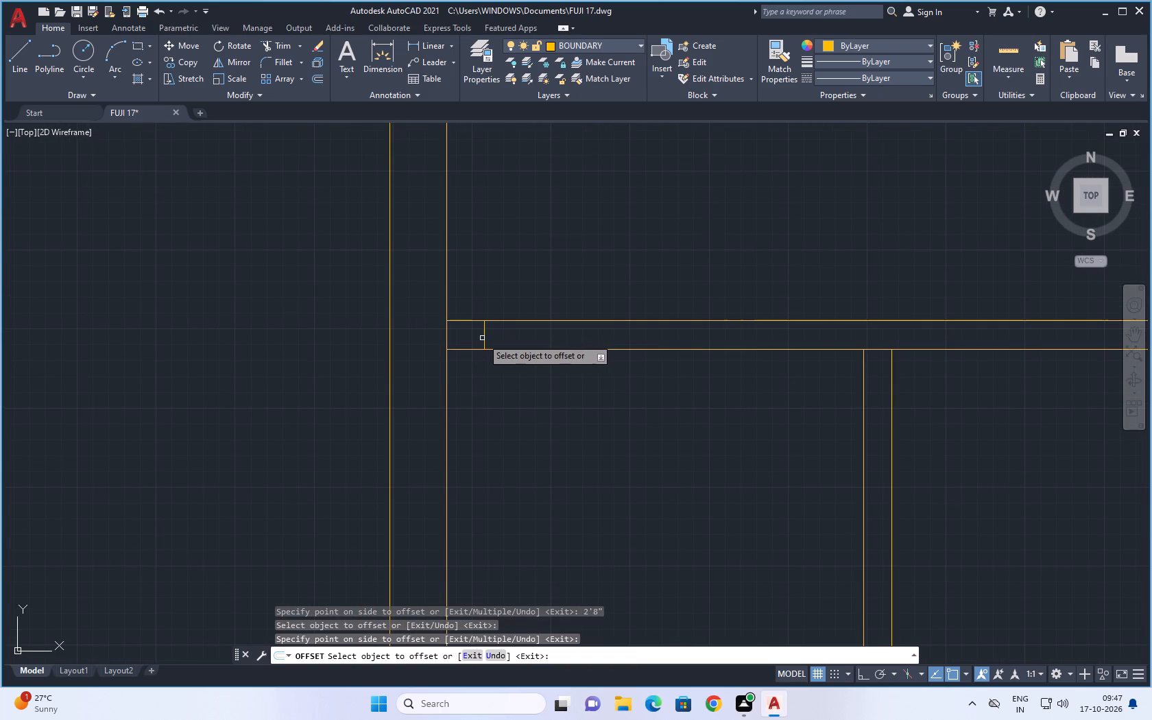
click(485, 337)
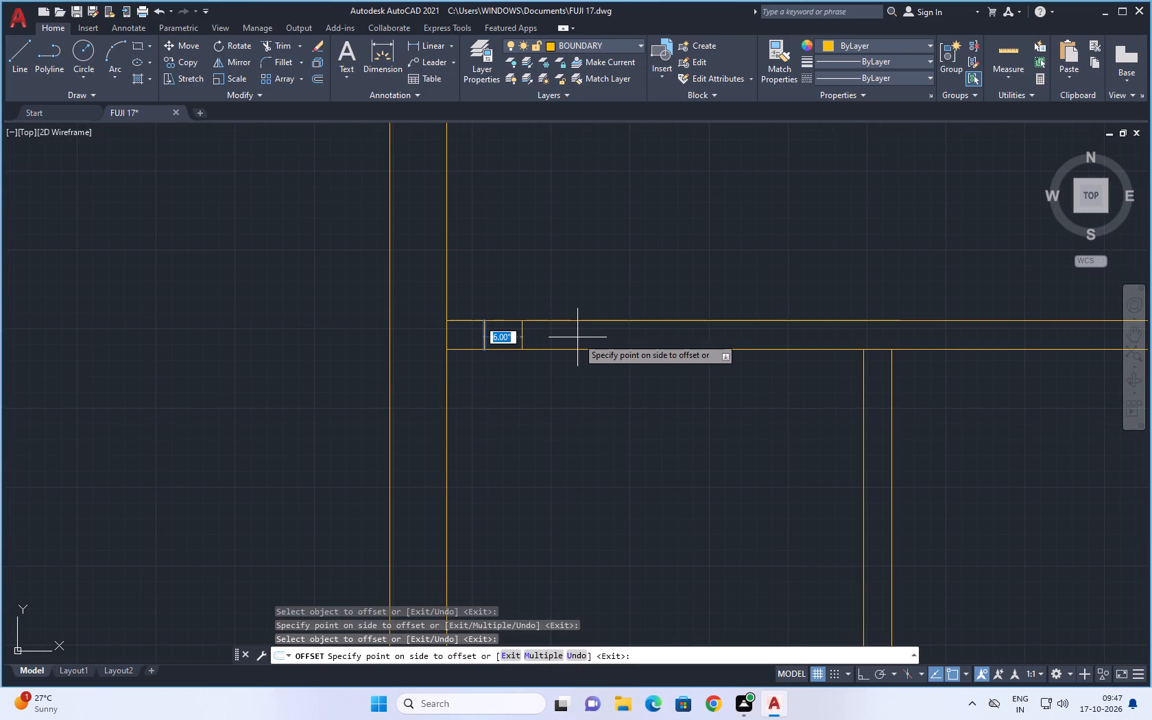
text(2'8")
key(Return)
Mark an opening in the lower-left room's upper cross wall with jamb lines offset 6" from the boundary wall and a further 2'8" rightward.
scroll(577, 337, down, 3)
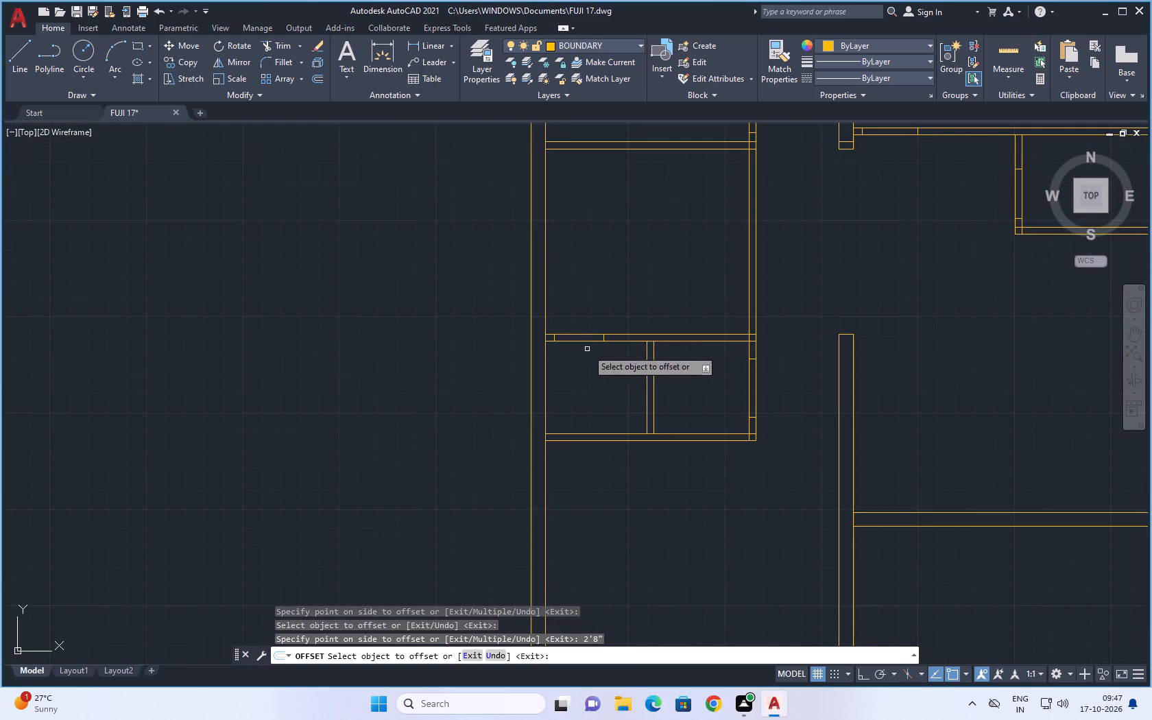
scroll(593, 389, down, 1)
middle_drag(593, 389, 533, 296)
scroll(533, 295, down, 1)
middle_drag(544, 356, 492, 320)
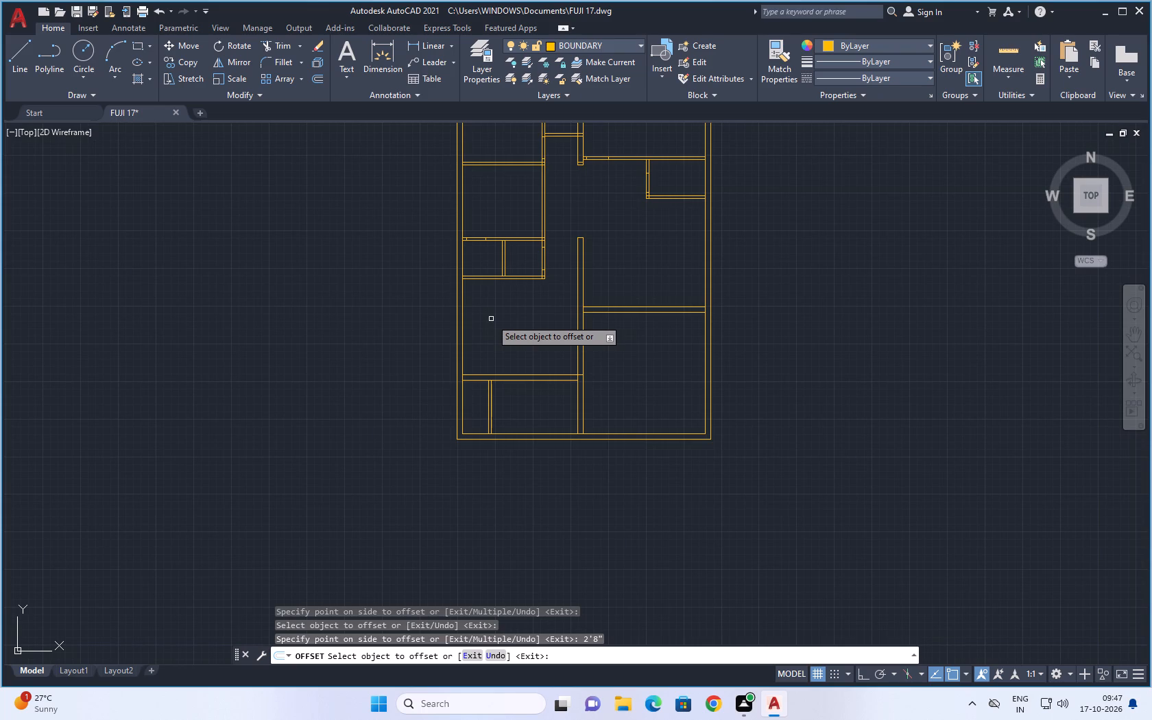
scroll(484, 320, down, 1)
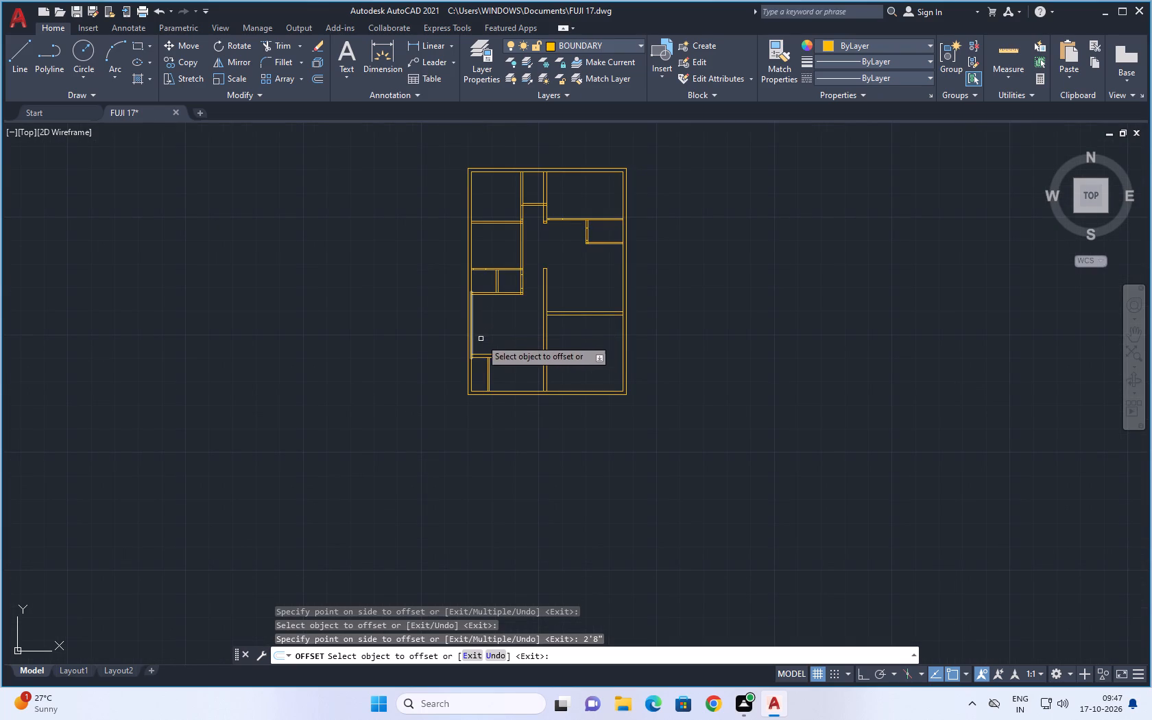
middle_drag(503, 346, 493, 291)
scroll(471, 304, up, 5)
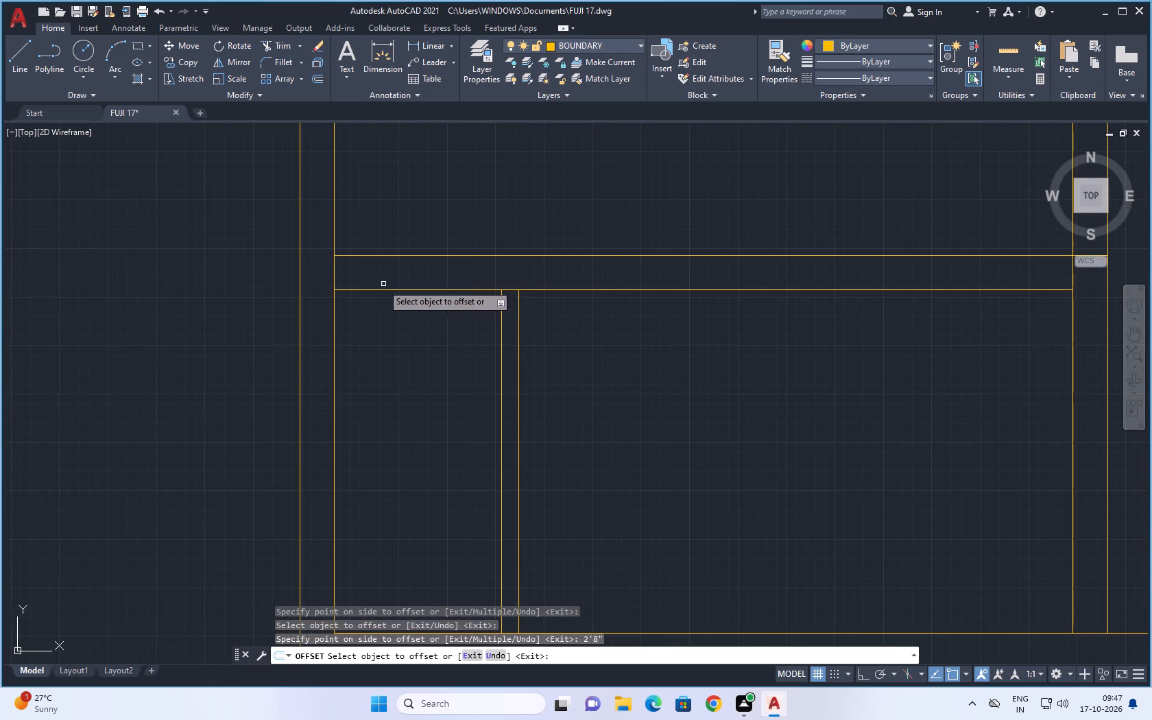
click(335, 277)
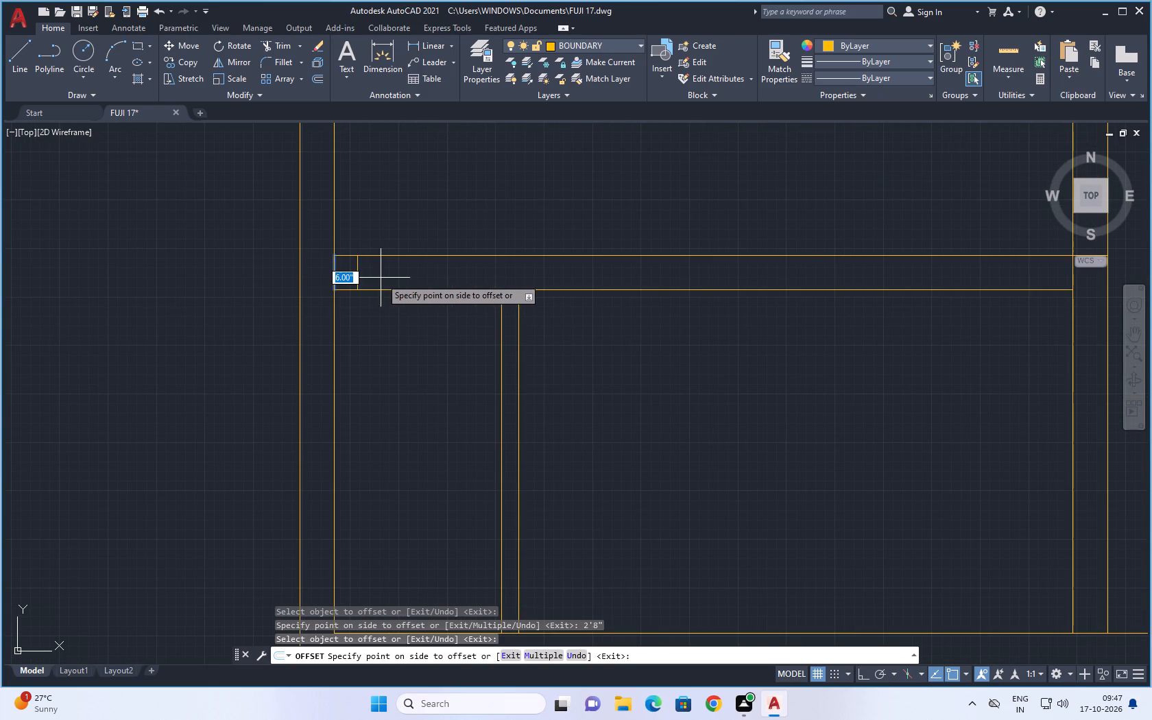
click(387, 278)
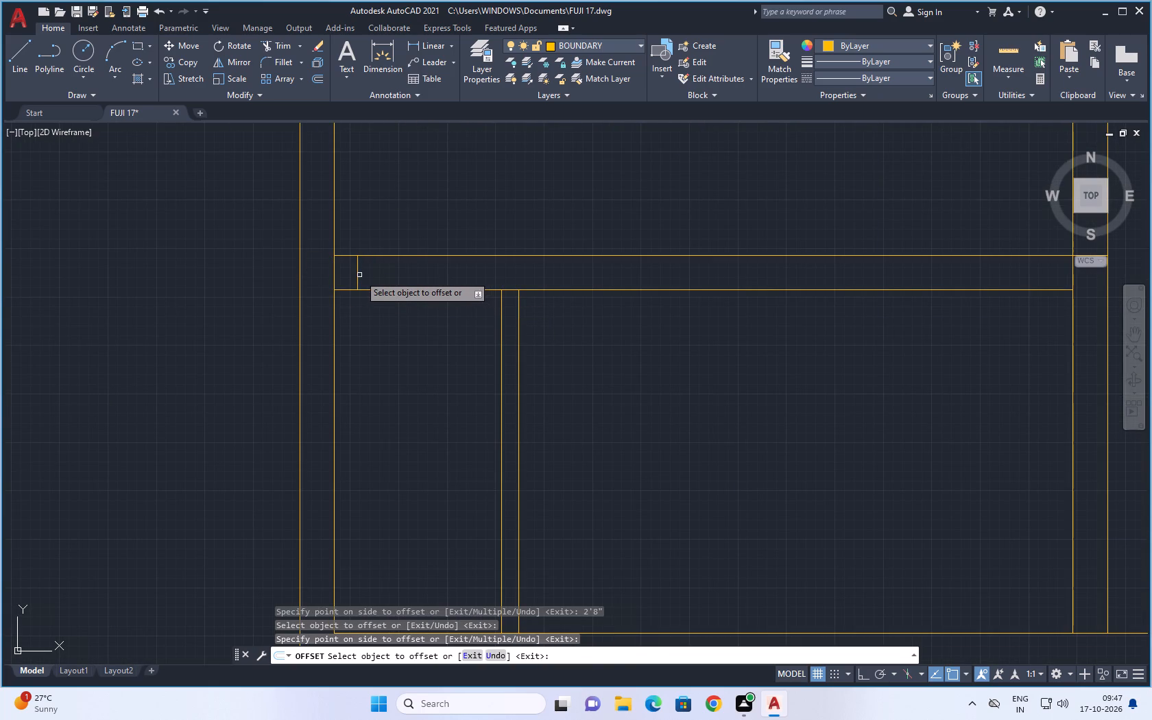
click(357, 272)
text(2'8")
key(Return)
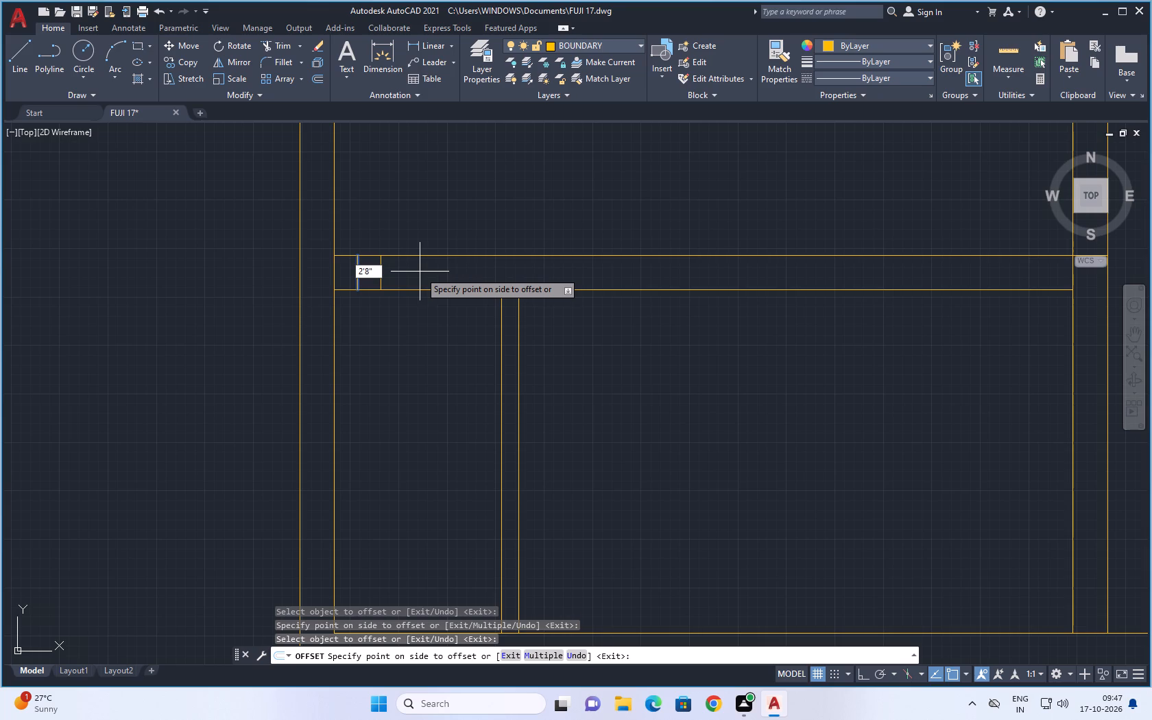
scroll(447, 294, down, 1)
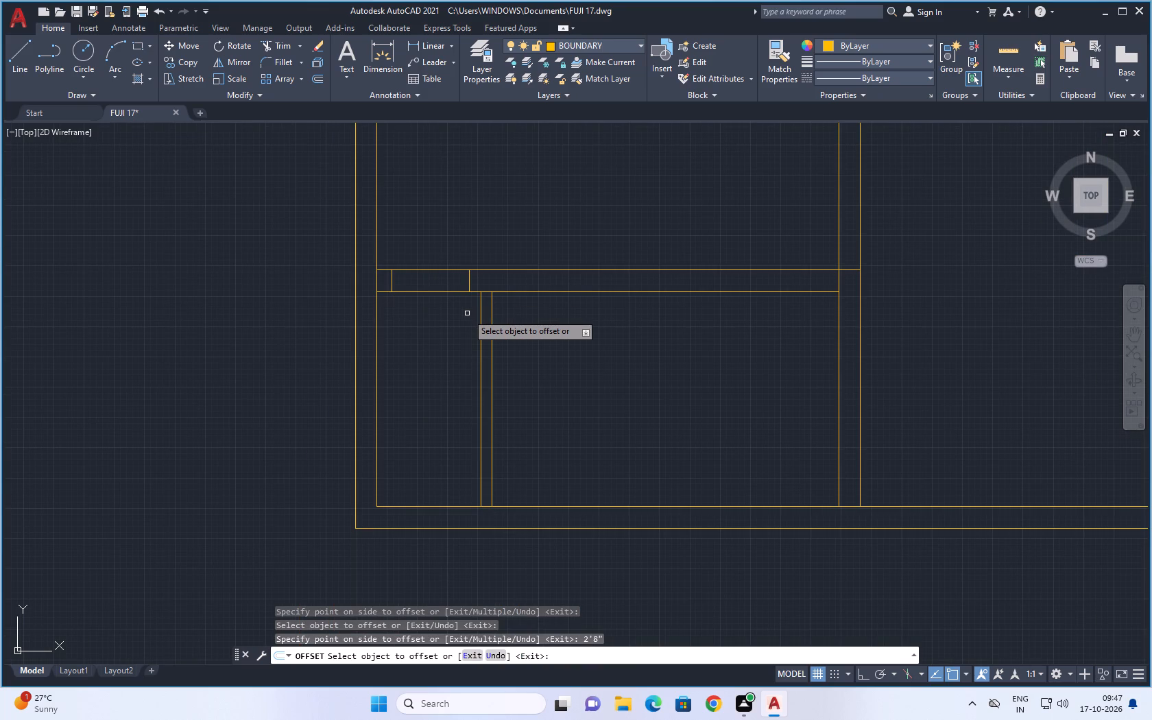
scroll(540, 318, down, 1)
middle_drag(704, 345, 593, 414)
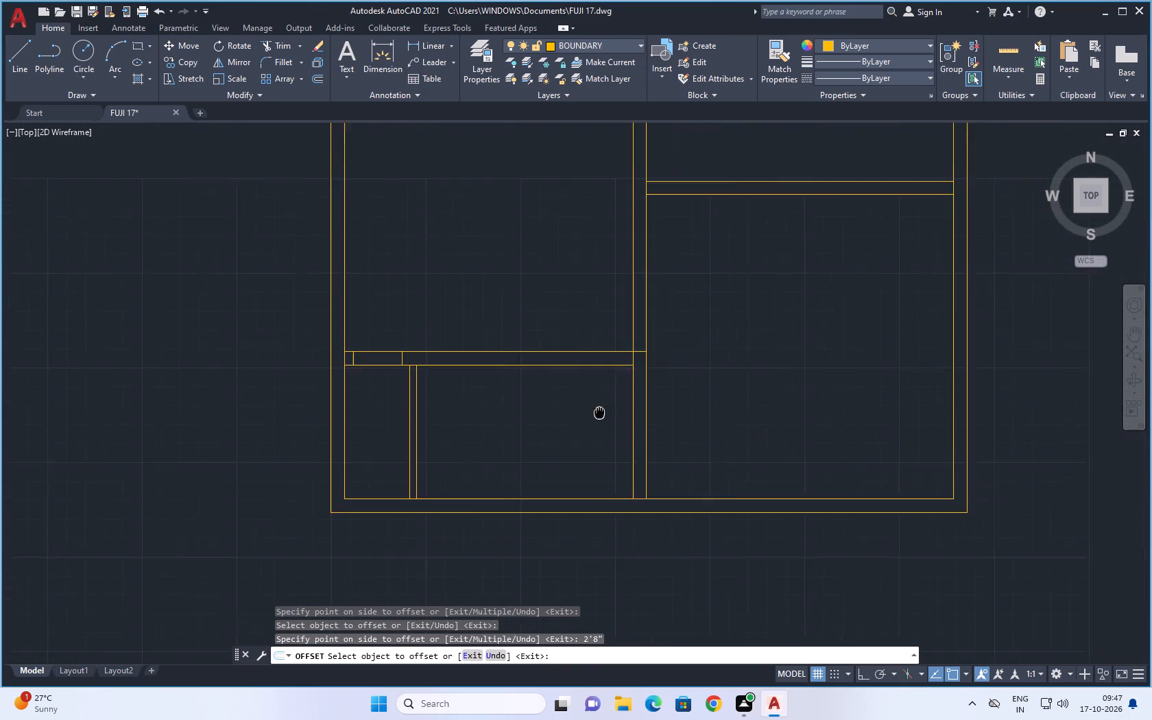
Mark an opening in the lower central vertical wall with jamb lines offset upward 6" from the cross wall's upper line and a further 3.5'.
middle_drag(593, 414, 586, 417)
scroll(613, 363, up, 2)
middle_drag(717, 365, 717, 365)
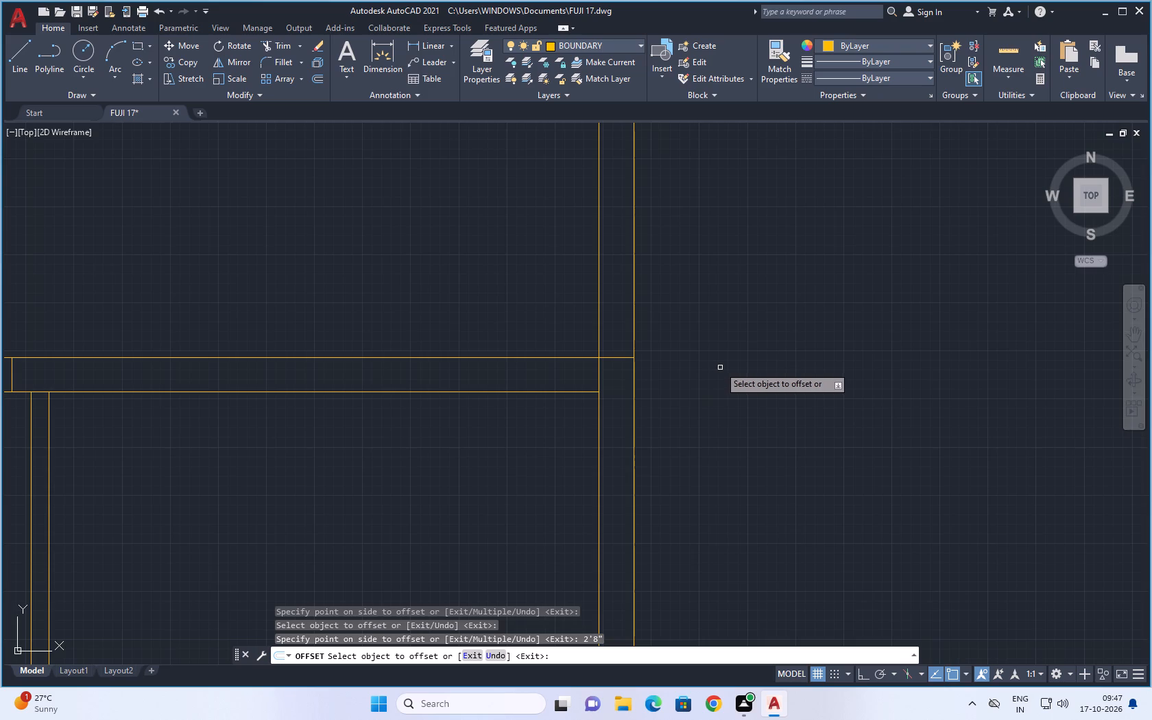
middle_drag(717, 365, 657, 377)
scroll(594, 369, up, 1)
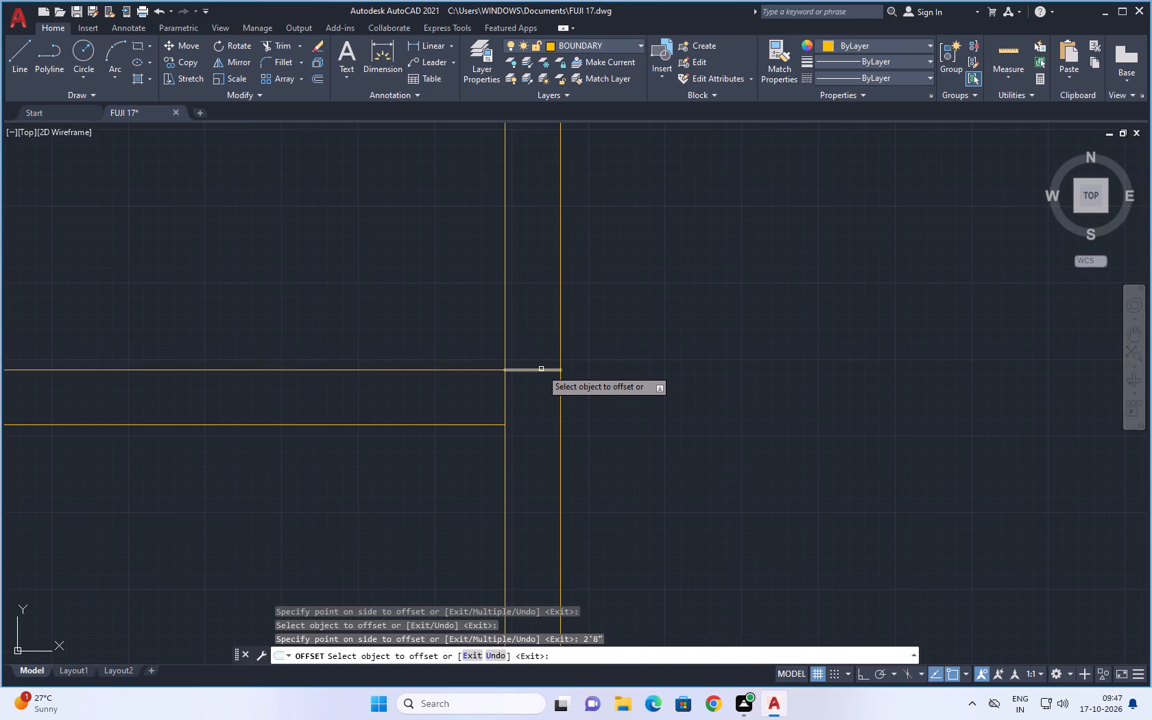
click(541, 369)
click(541, 317)
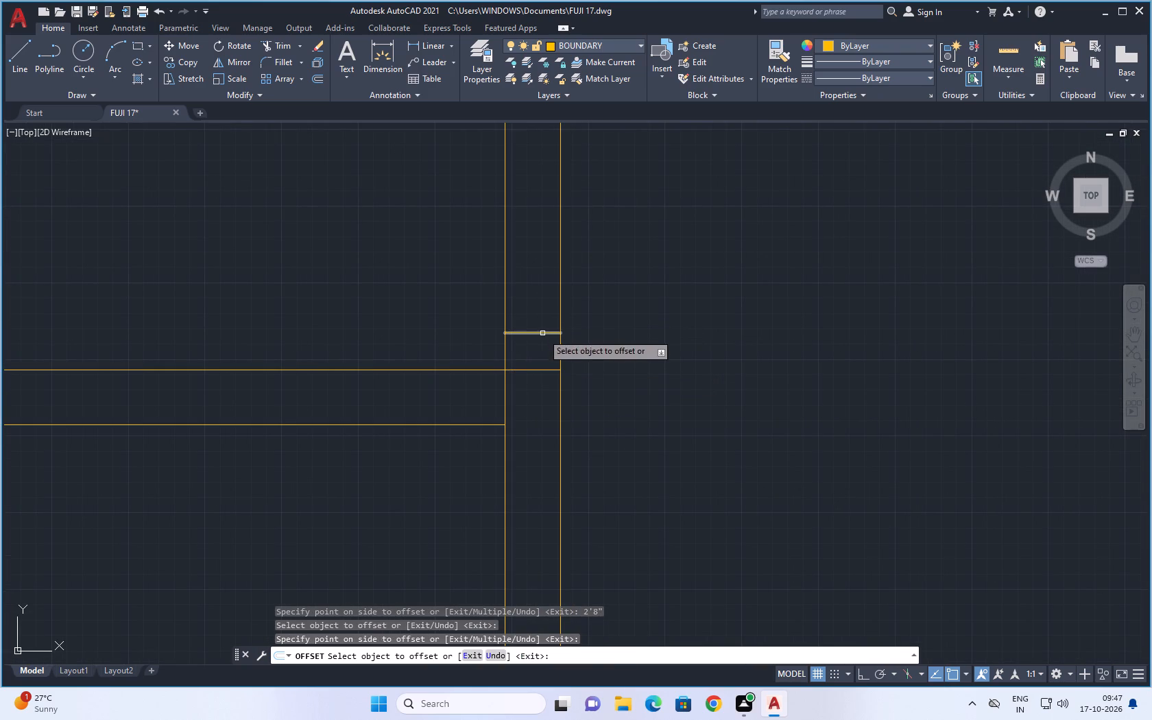
click(542, 333)
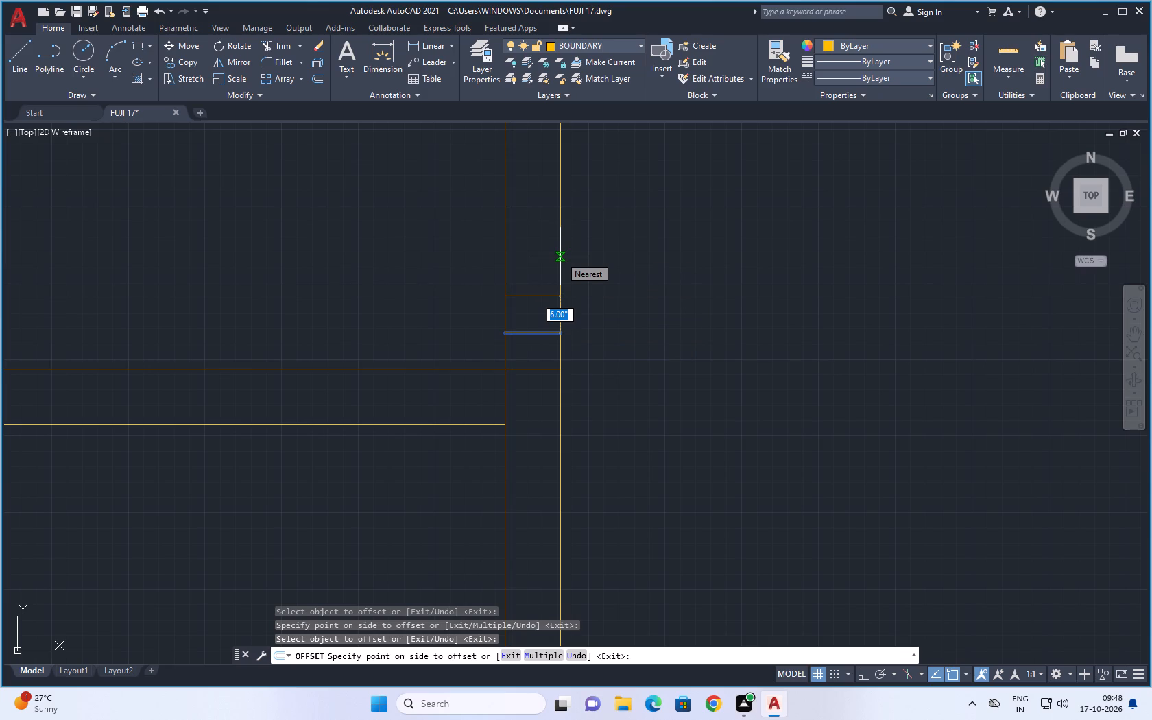
text(3.5')
key(Return)
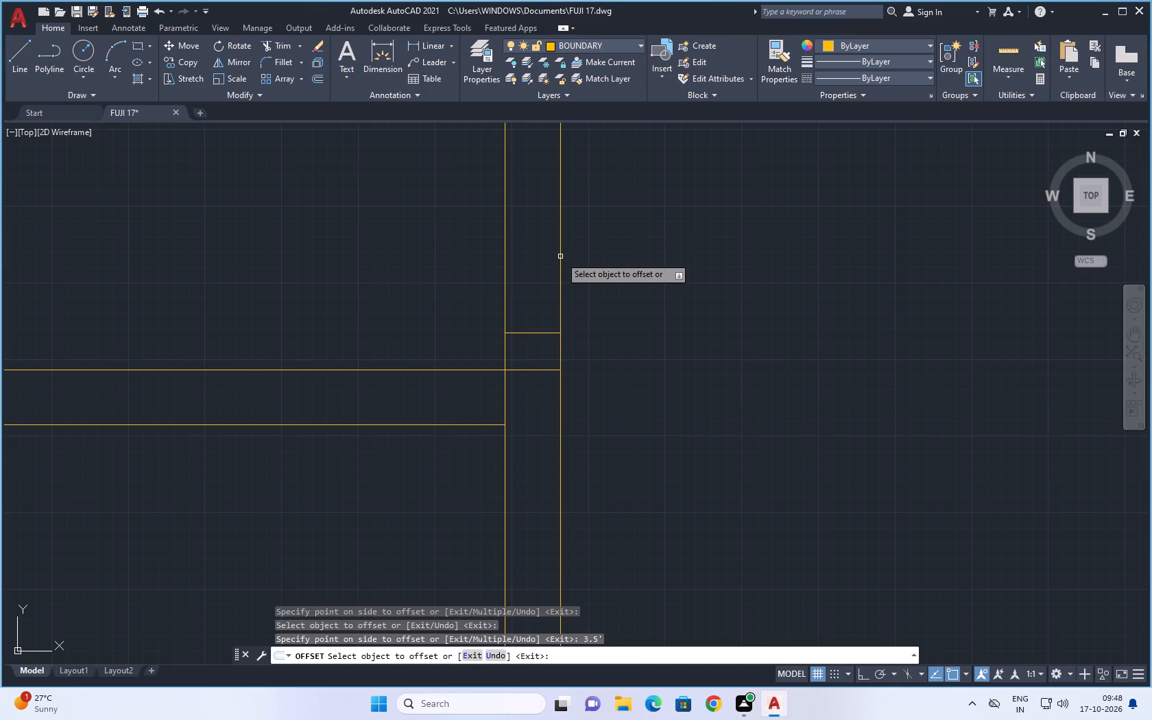
scroll(560, 256, down, 2)
middle_drag(668, 241, 624, 322)
scroll(606, 338, up, 1)
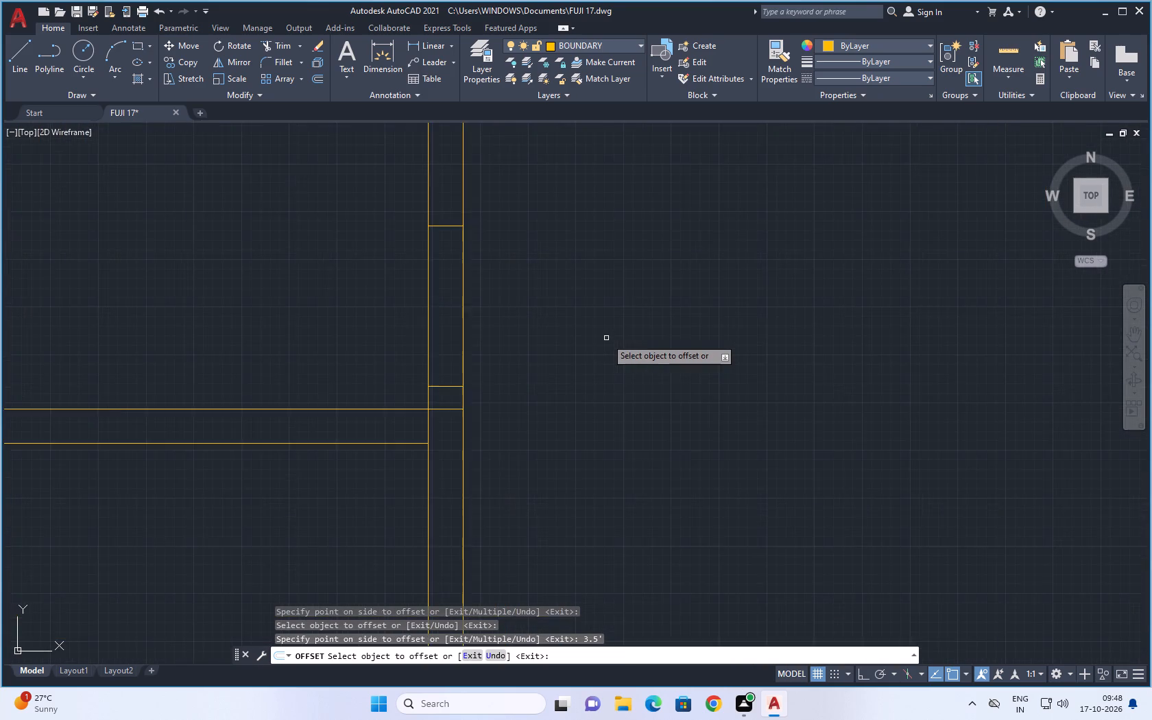
scroll(606, 338, down, 3)
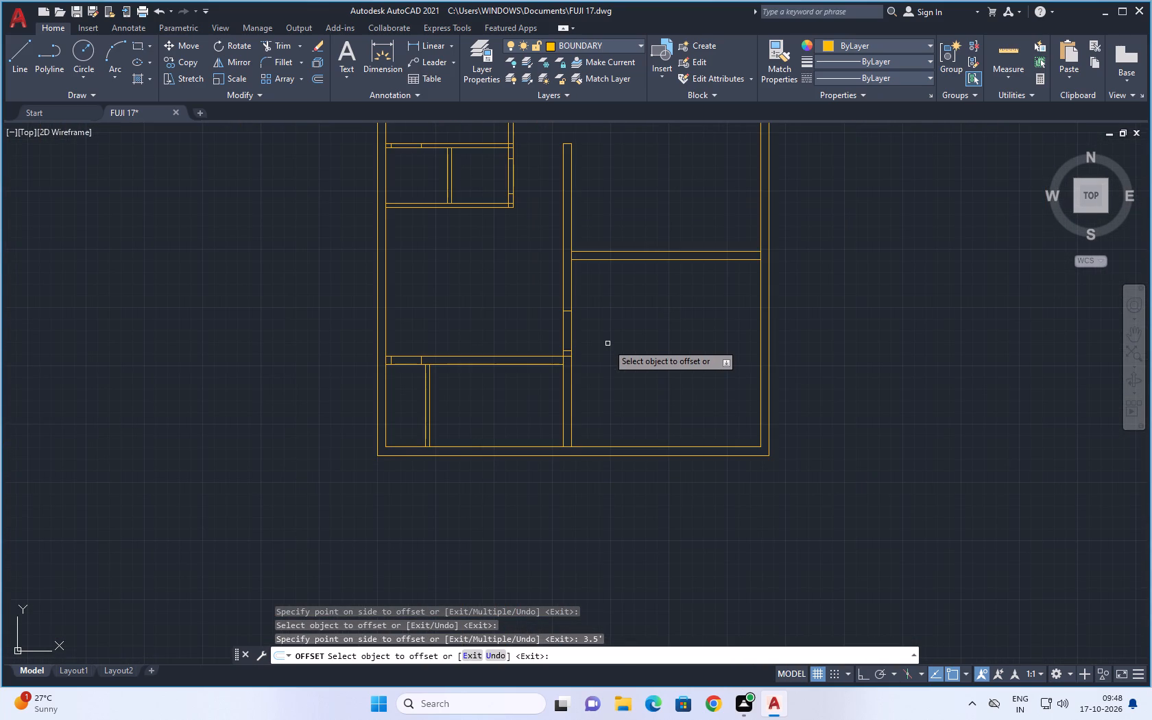
key(Escape)
key(Escape)
key(Escape)
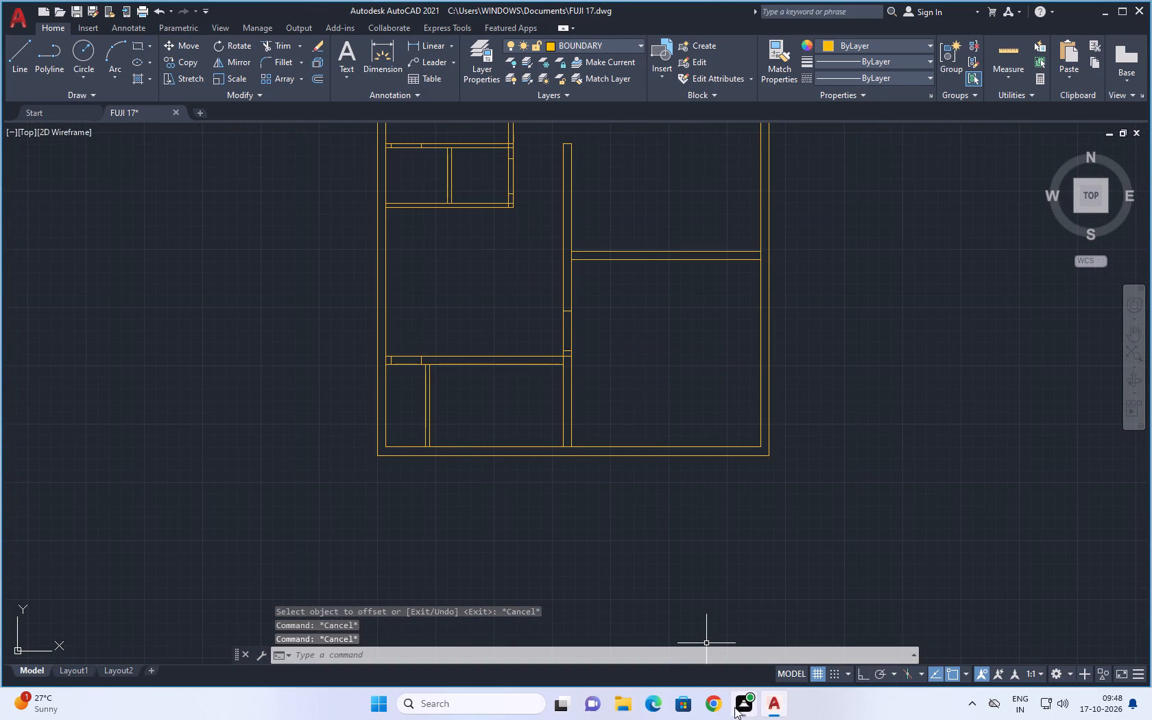
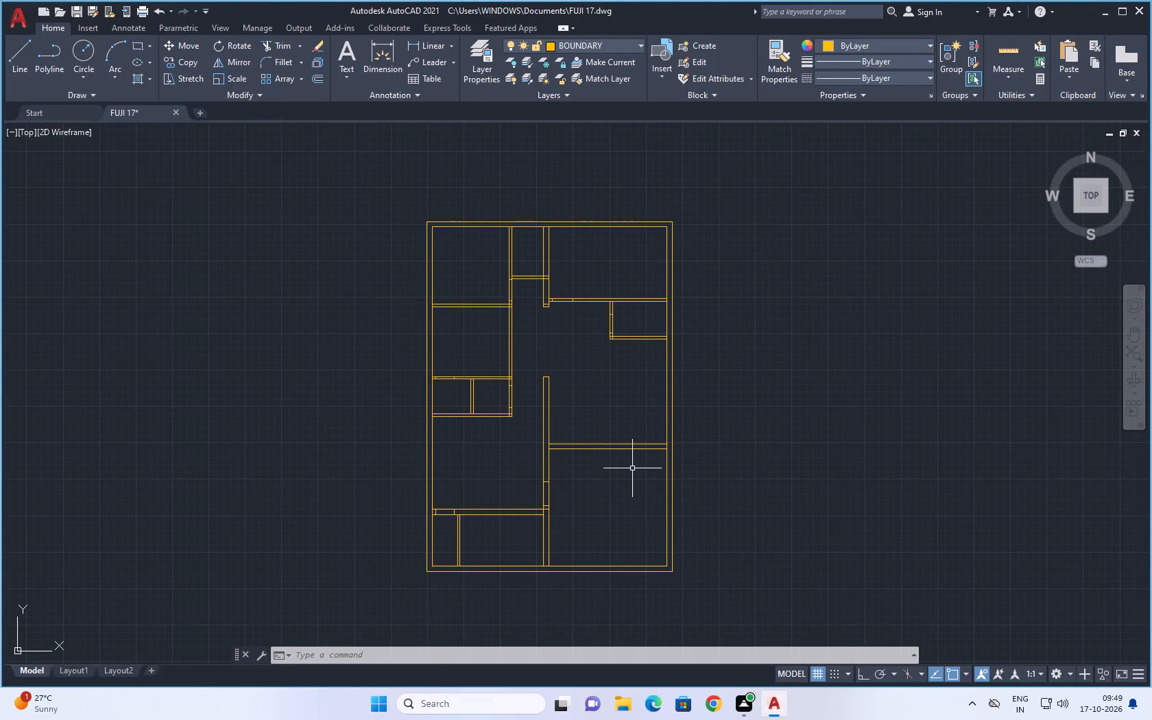
Trim out the wall lines between the jamb lines of the openings in the small left-hand room's right and upper walls.
scroll(619, 463, up, 1)
middle_drag(619, 464, 622, 486)
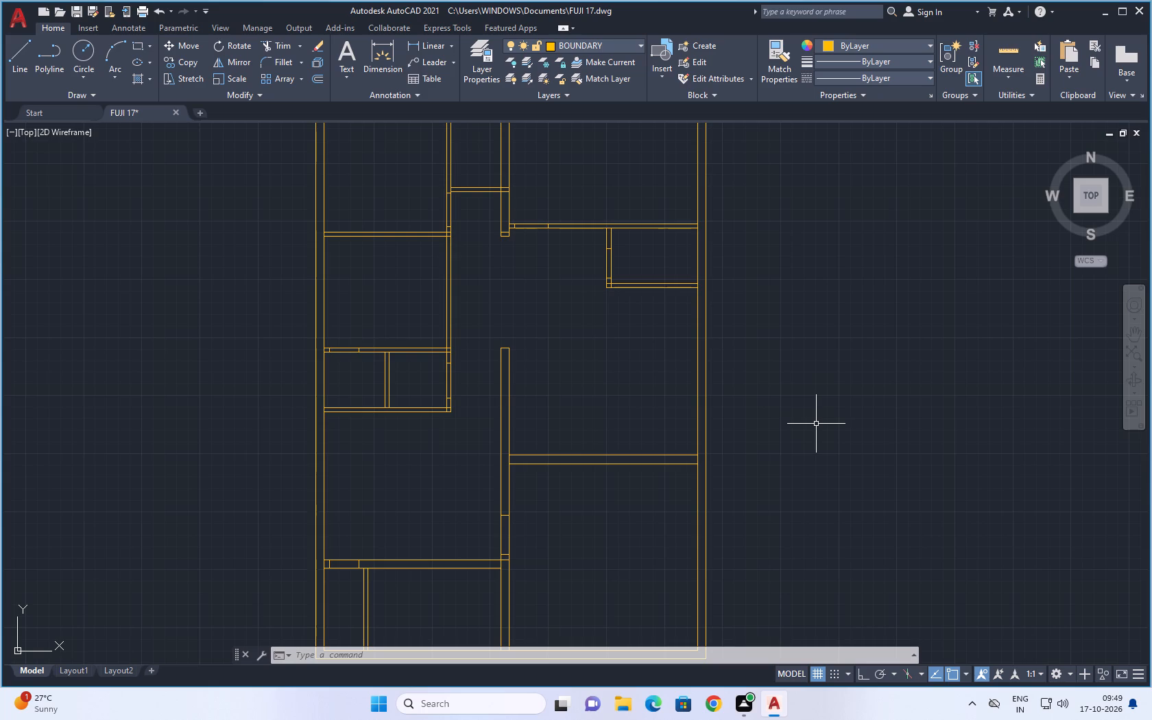
middle_drag(634, 529, 668, 485)
scroll(619, 482, up, 1)
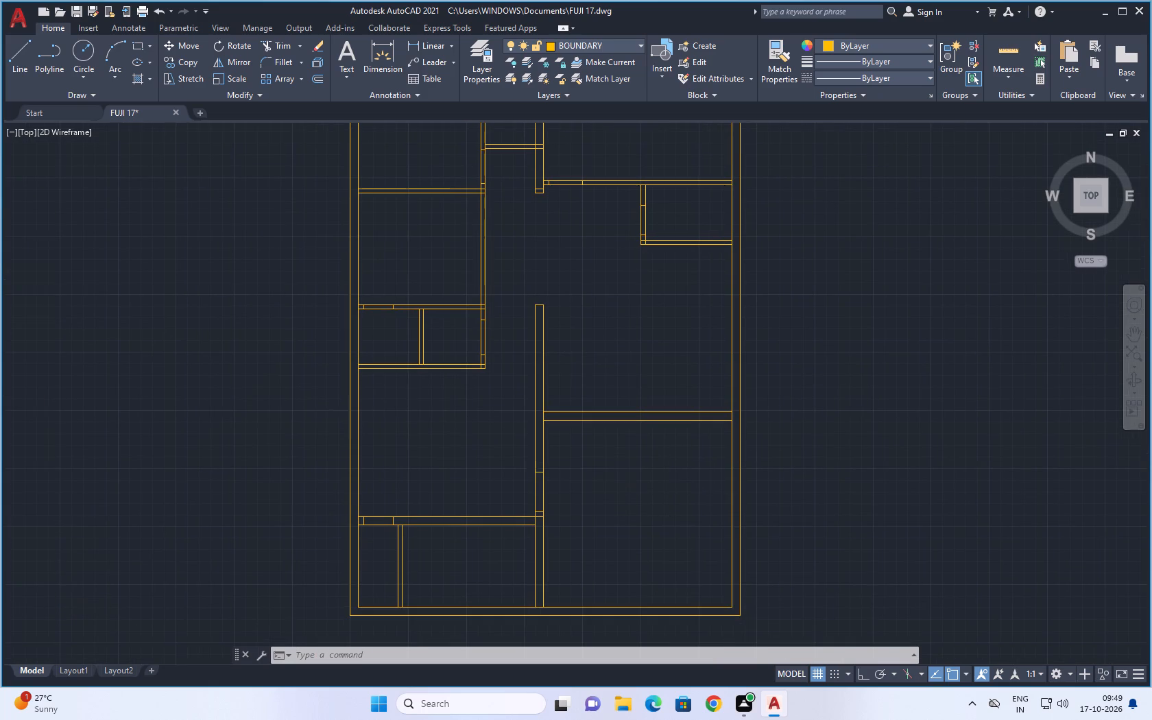
middle_drag(620, 481, 668, 491)
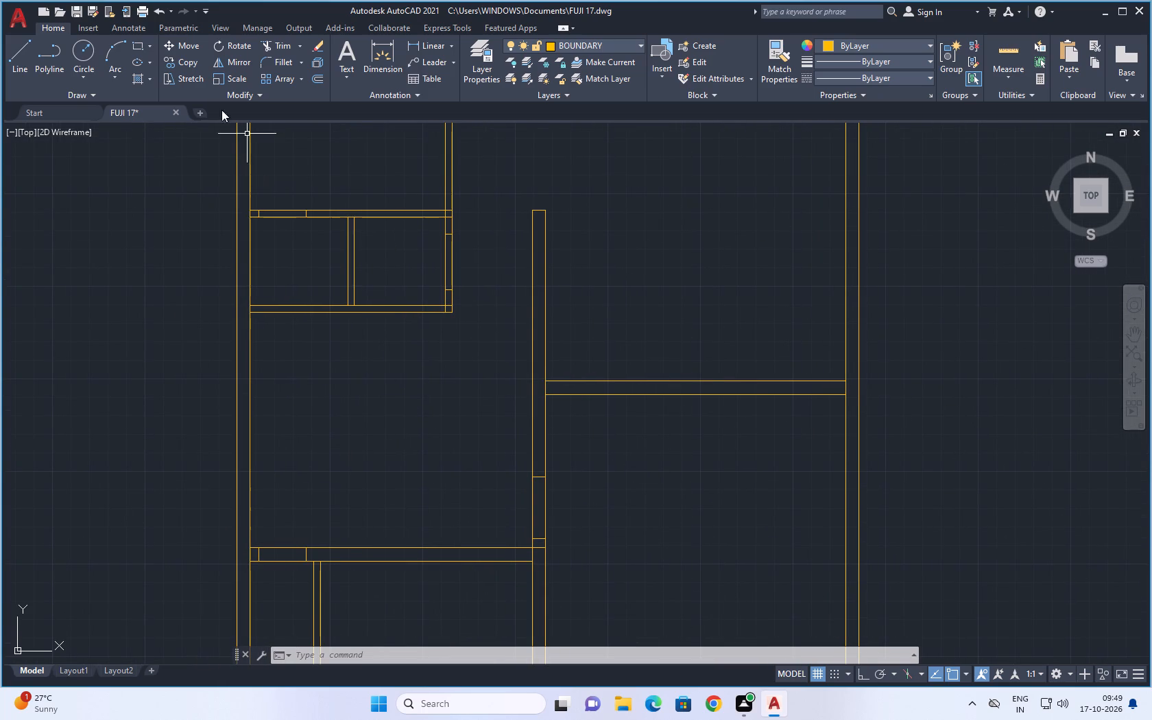
click(269, 46)
scroll(446, 331, down, 1)
middle_drag(448, 333, 430, 377)
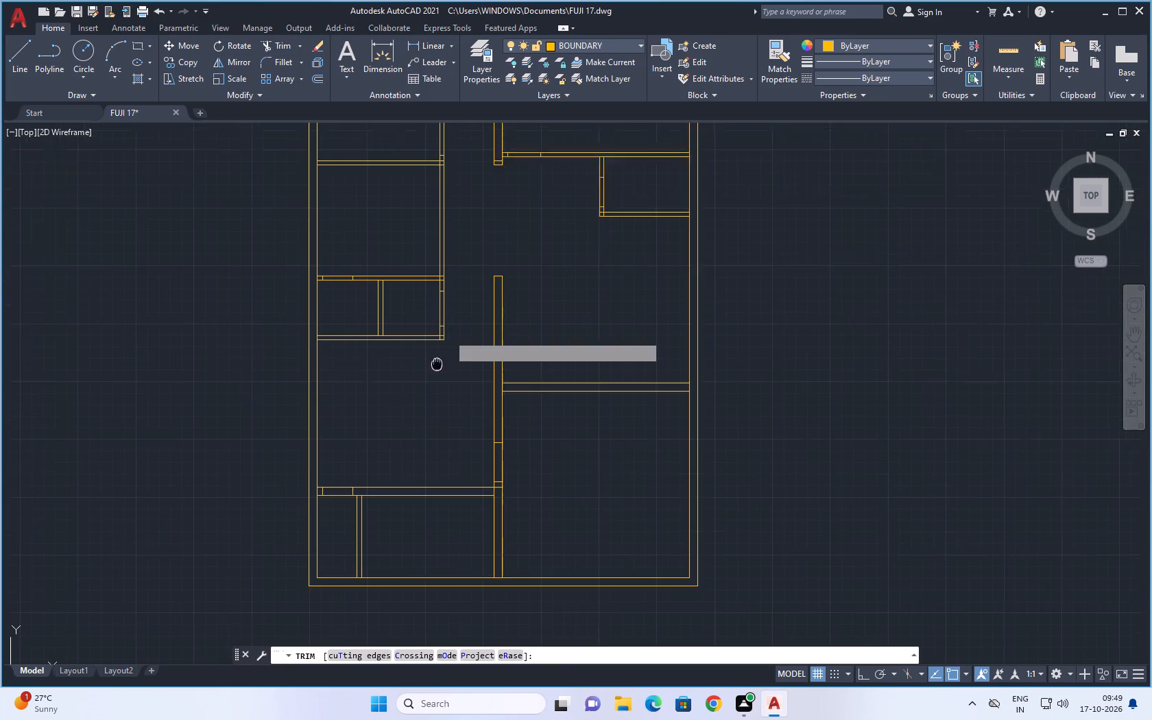
middle_drag(430, 377, 413, 402)
scroll(414, 368, up, 3)
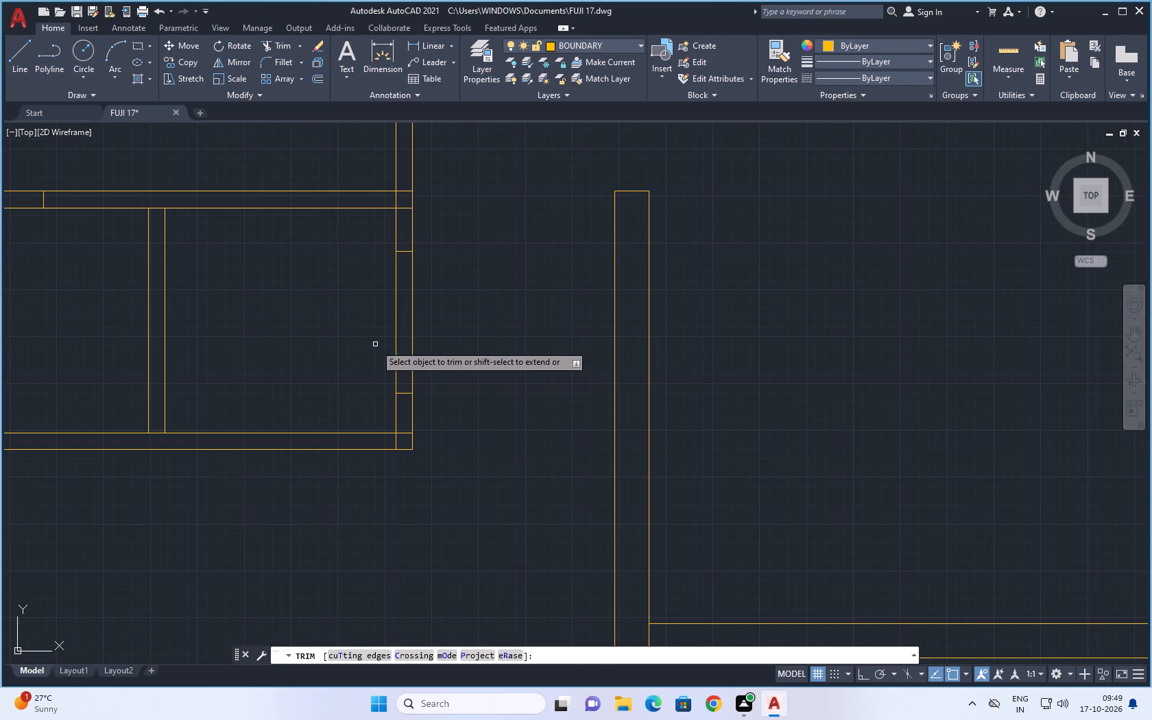
drag(366, 331, 458, 324)
scroll(457, 329, down, 1)
middle_drag(452, 425, 470, 514)
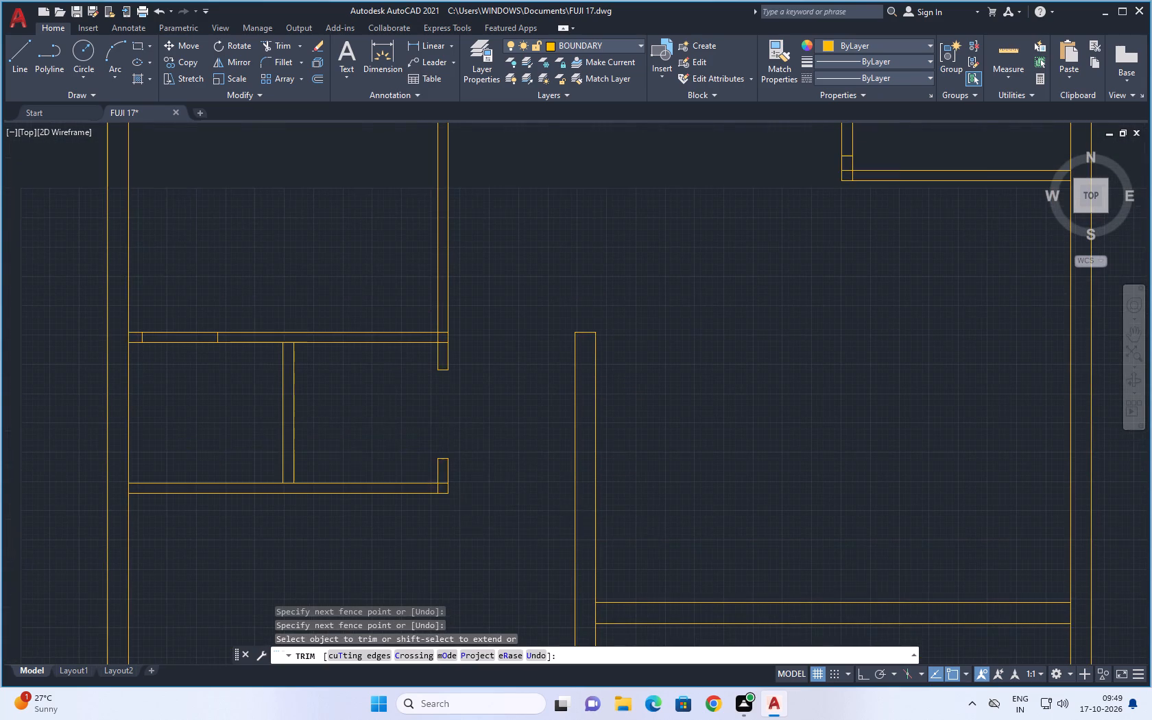
drag(184, 301, 181, 398)
Trim out the wall lines between the jambs in the upper-left room's right wall and the upper-right room's bottom wall.
scroll(226, 255, down, 2)
middle_drag(252, 239, 237, 426)
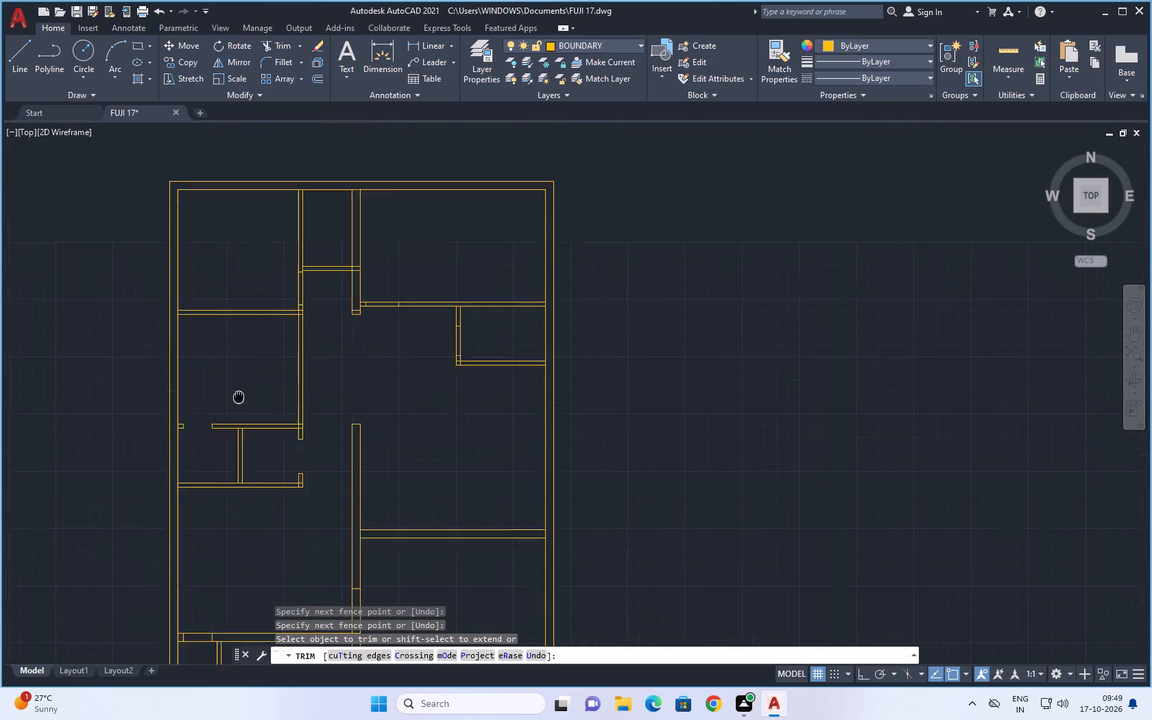
middle_drag(237, 426, 235, 452)
scroll(290, 382, up, 3)
drag(265, 335, 328, 326)
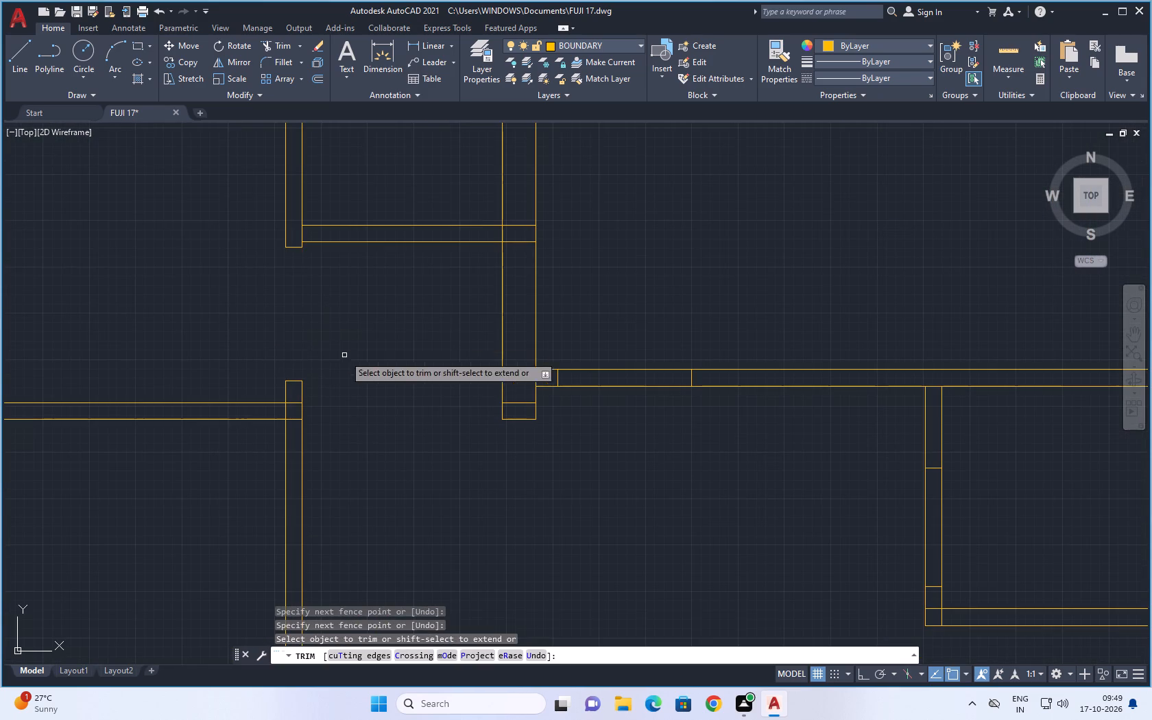
scroll(351, 378, down, 1)
middle_drag(404, 465, 348, 542)
scroll(394, 472, down, 1)
scroll(407, 518, up, 1)
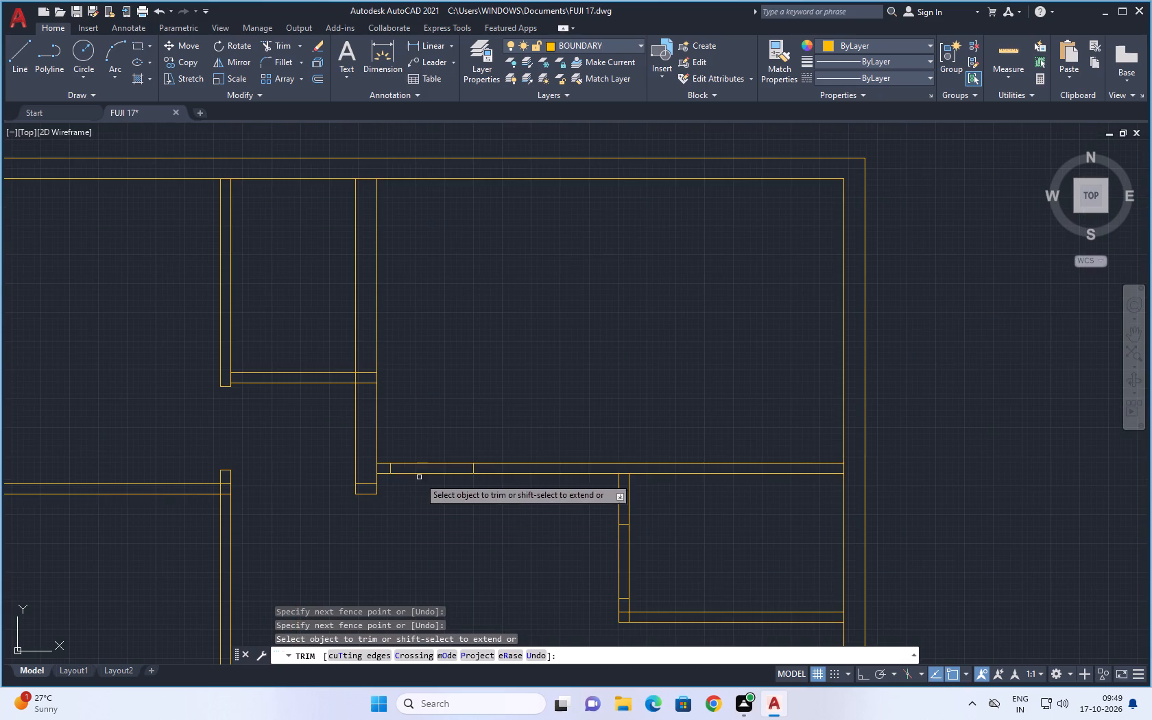
drag(425, 435, 429, 543)
Trim the leftover line inside the upper central wall's lower end and the wall face crossing the adjoining door stub.
scroll(403, 491, up, 2)
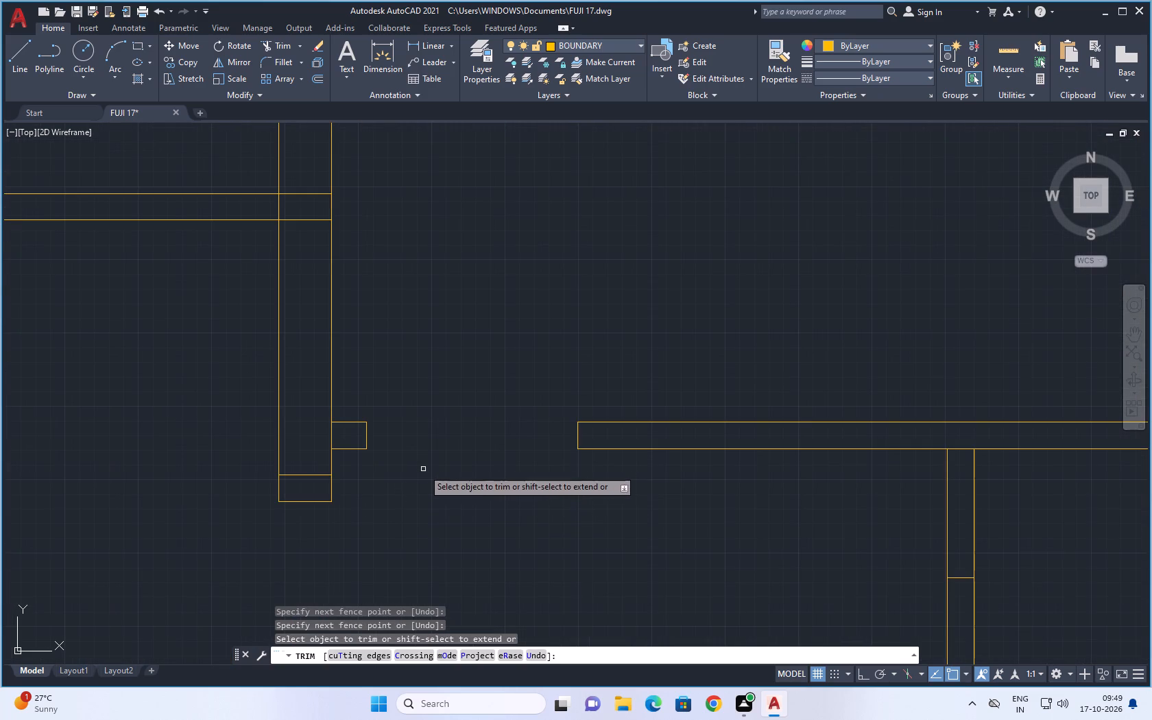
middle_drag(427, 461, 419, 507)
drag(309, 511, 303, 532)
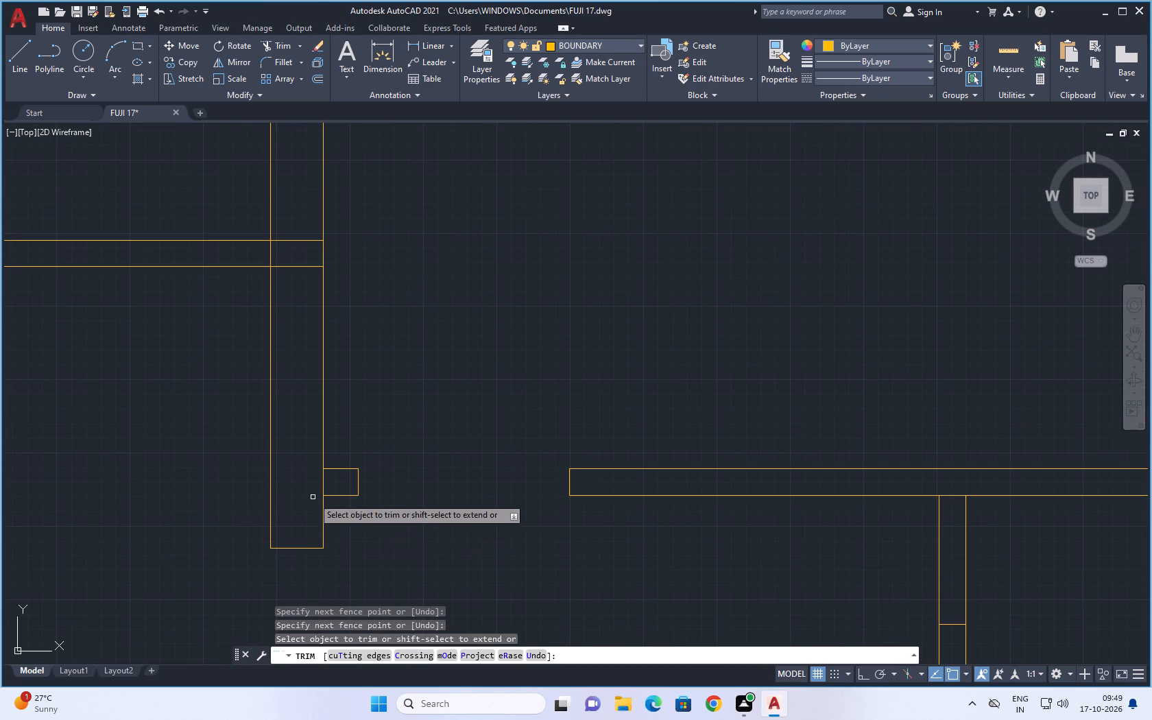
drag(322, 482, 315, 482)
drag(315, 482, 328, 481)
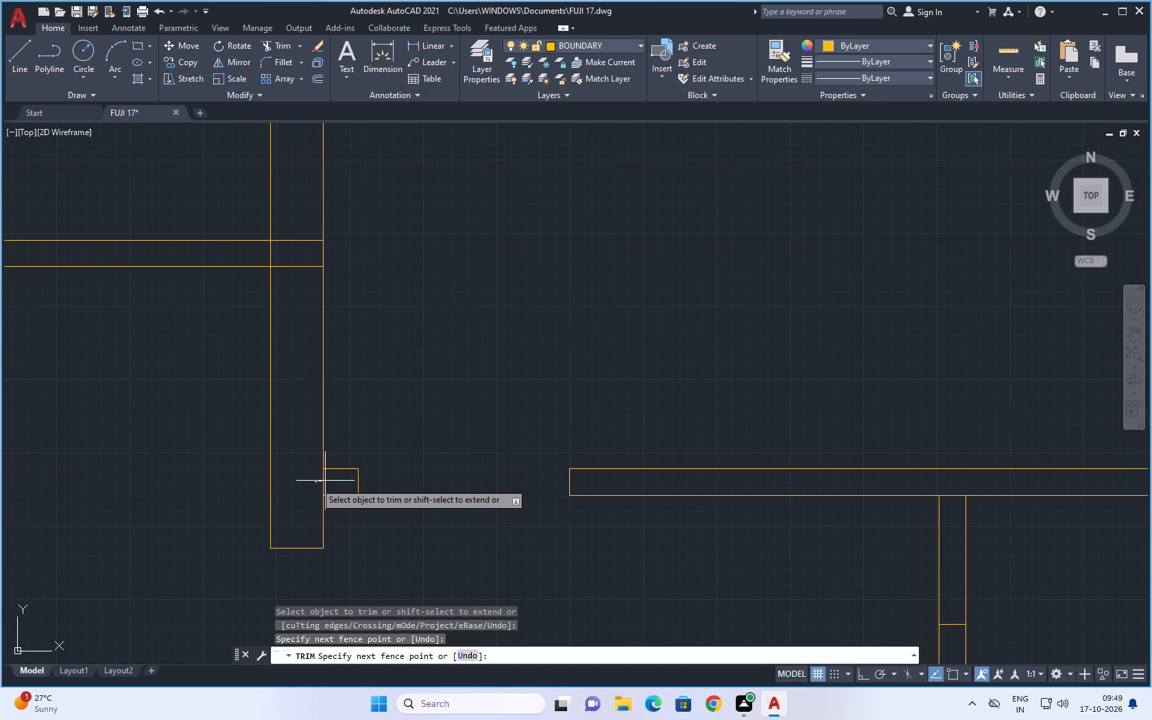
drag(328, 481, 336, 481)
Trim the overlapping lines at both ends of the short upper cross wall where it joins the two vertical walls.
scroll(284, 306, down, 2)
drag(288, 266, 291, 291)
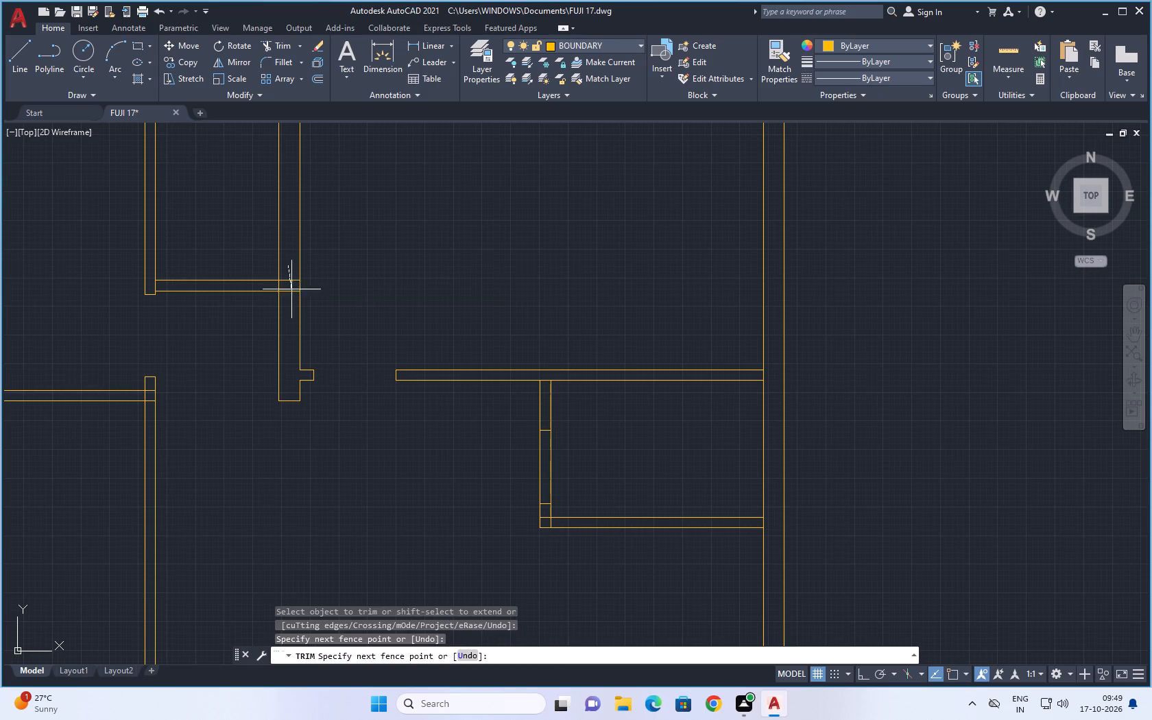
drag(291, 291, 292, 299)
scroll(285, 292, up, 3)
drag(250, 273, 258, 274)
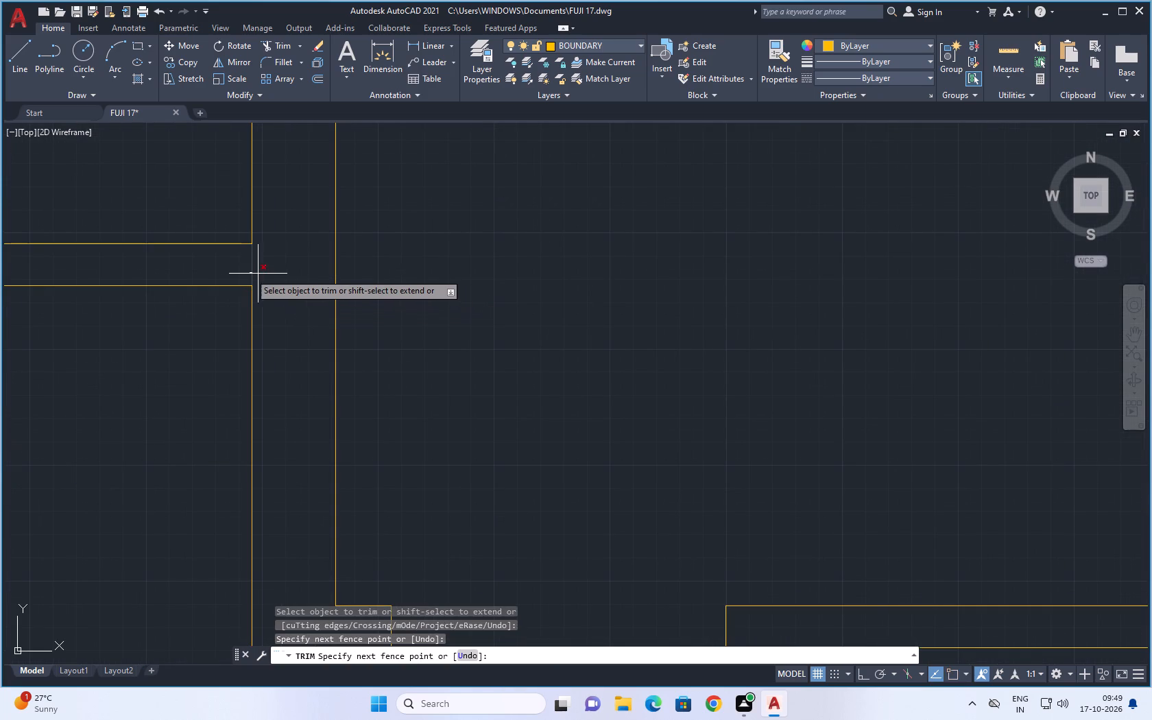
drag(258, 274, 260, 274)
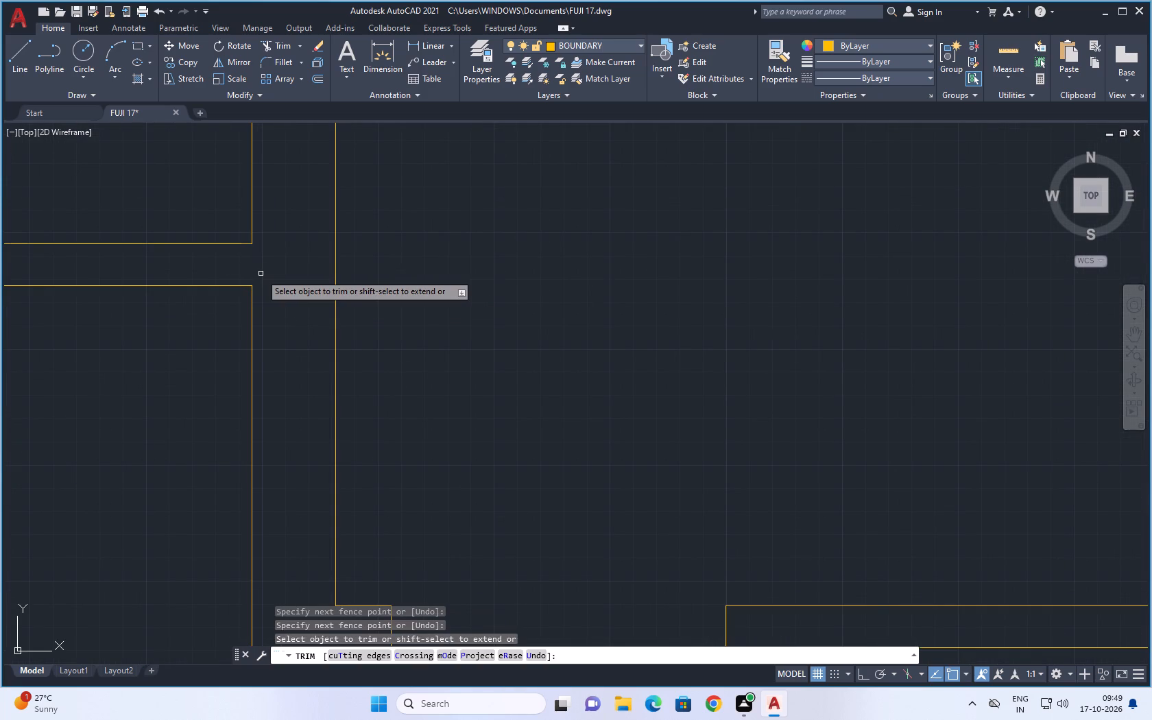
scroll(261, 279, down, 2)
scroll(323, 279, down, 2)
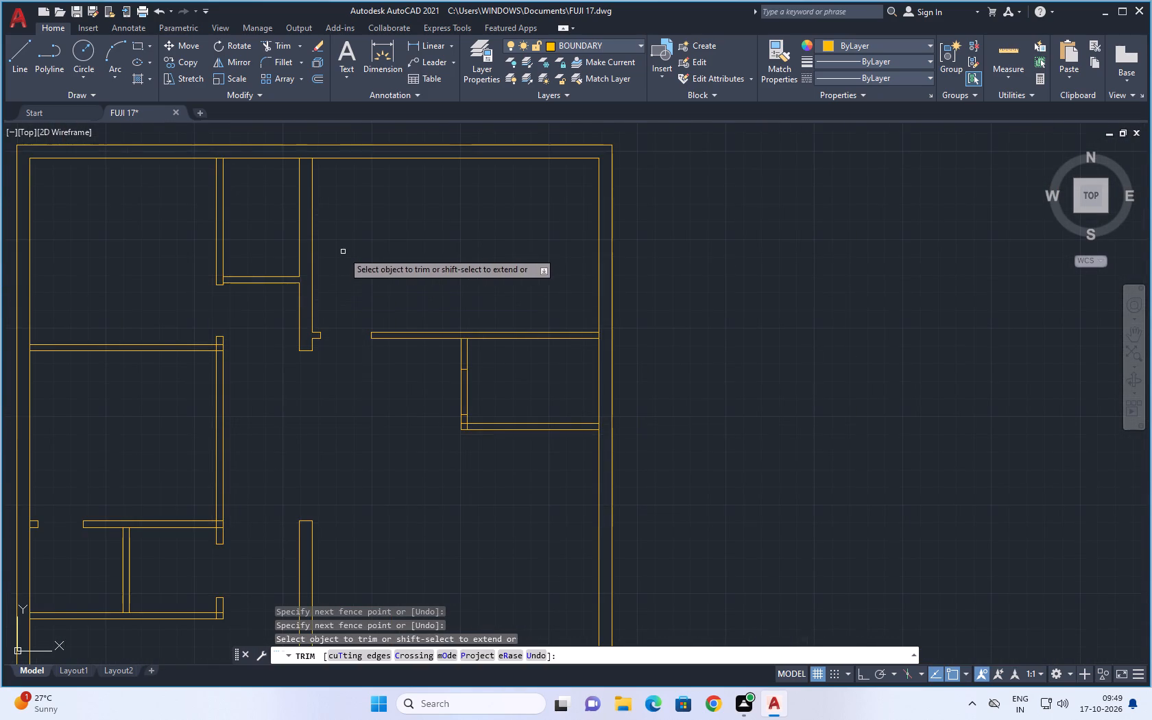
middle_drag(344, 249, 358, 311)
scroll(215, 338, up, 4)
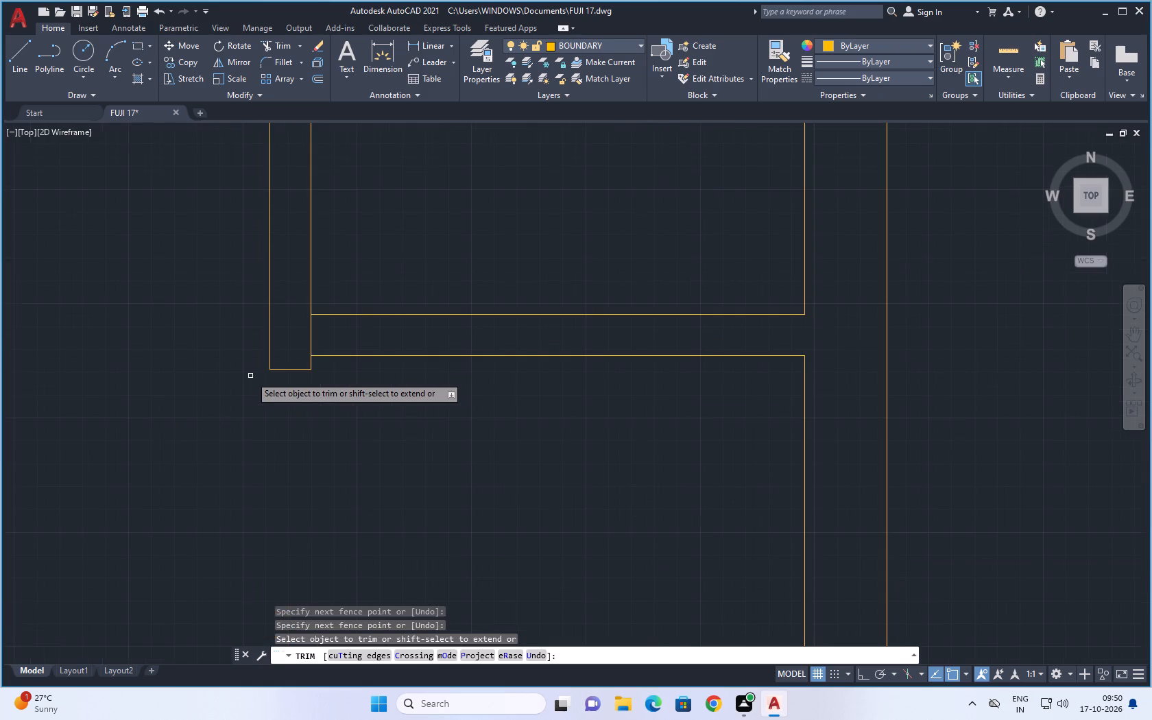
drag(302, 331, 339, 339)
scroll(327, 418, down, 3)
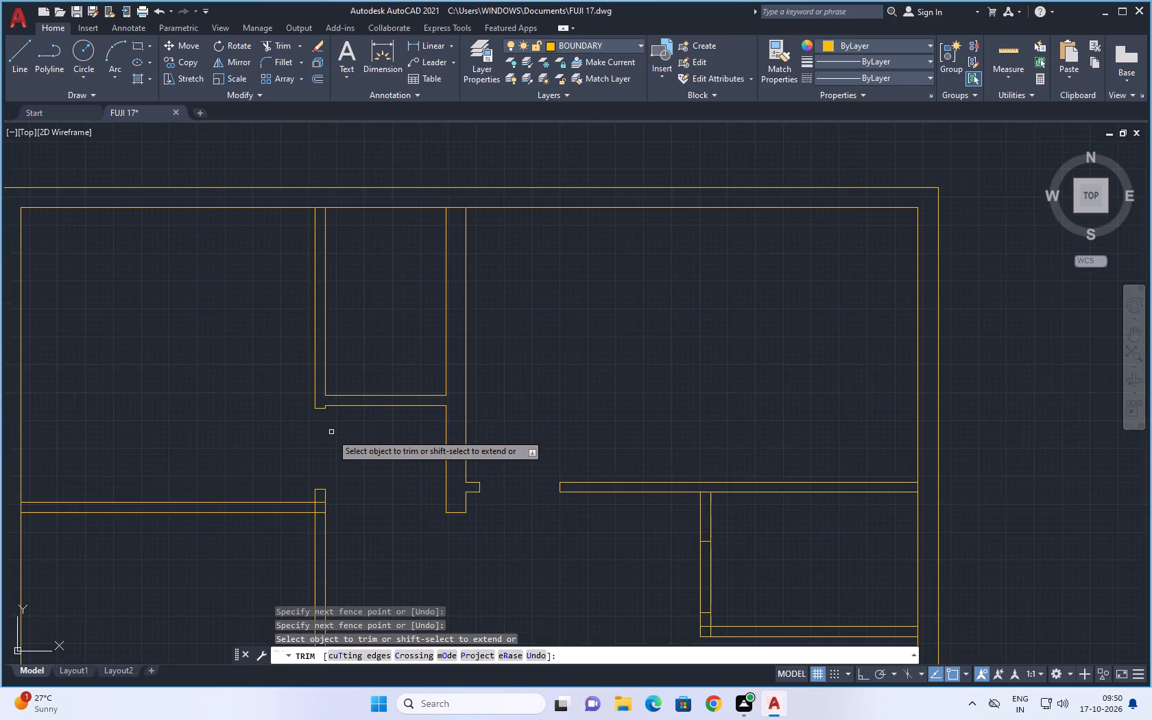
Trim the overlapping lines where the upper-left room's bottom wall meets the vertical wall, leaving an open T-junction.
scroll(328, 450, down, 1)
middle_drag(321, 453, 313, 375)
scroll(322, 415, up, 3)
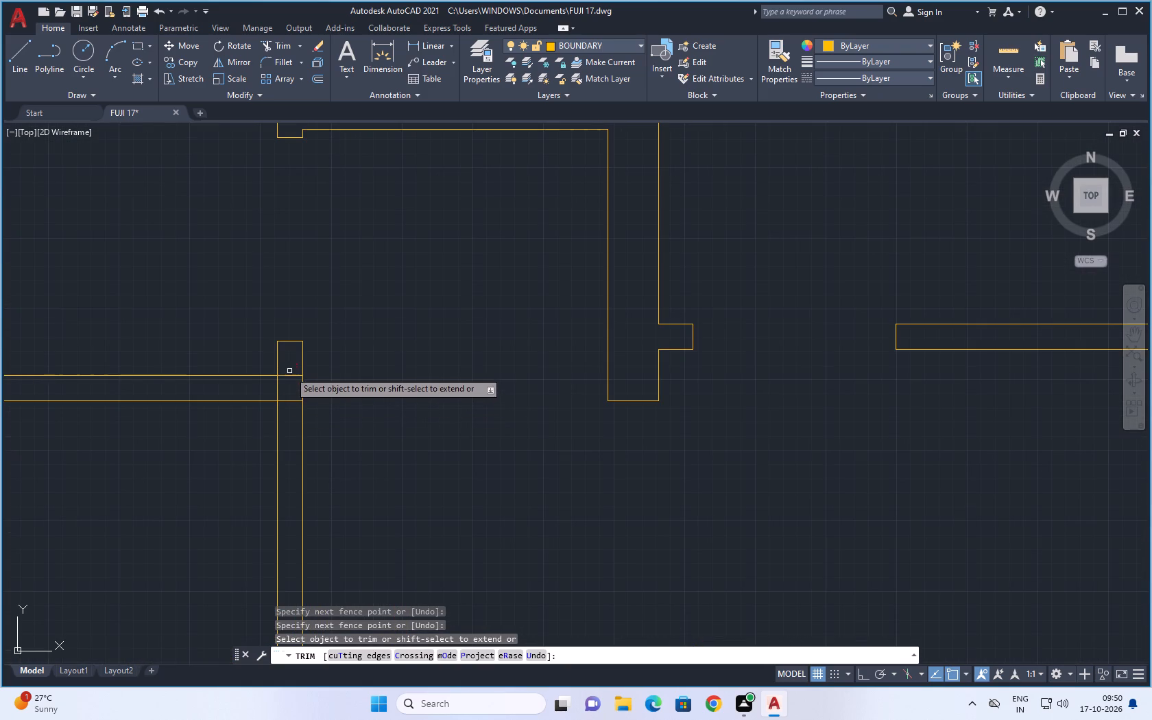
drag(289, 366, 294, 416)
drag(270, 392, 285, 392)
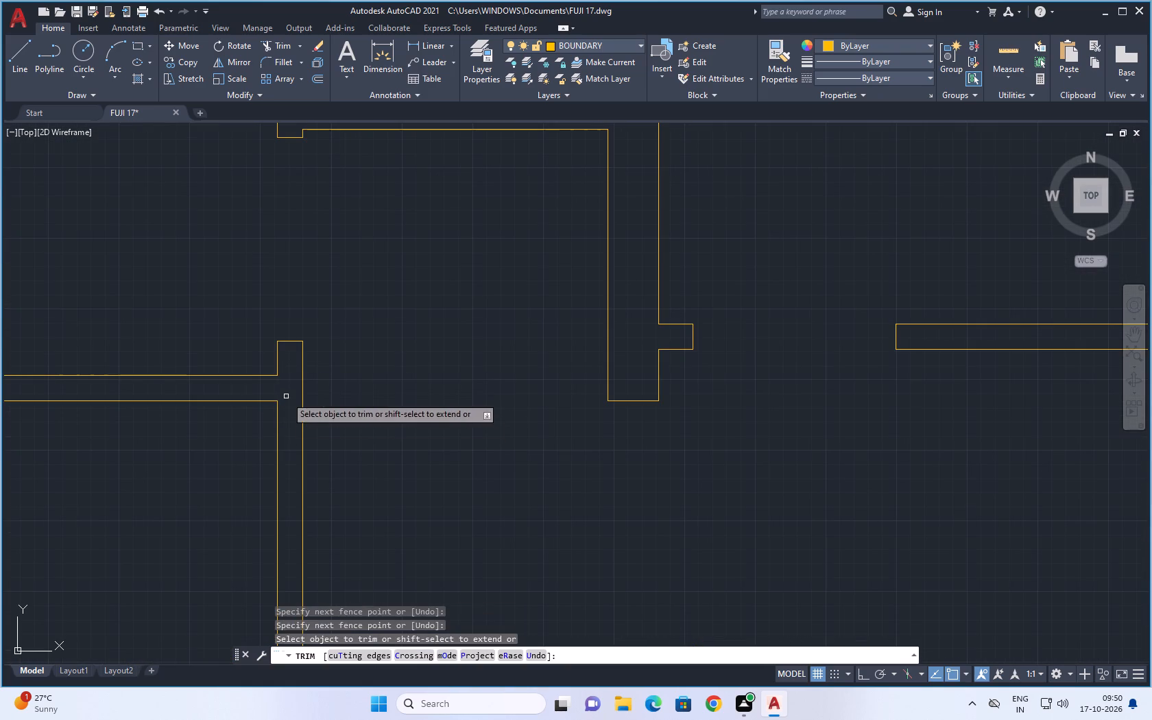
Trim the overlapping lines where the small left-hand room's upper wall meets the vertical wall.
scroll(339, 425, down, 4)
middle_drag(363, 434, 355, 378)
scroll(317, 499, up, 3)
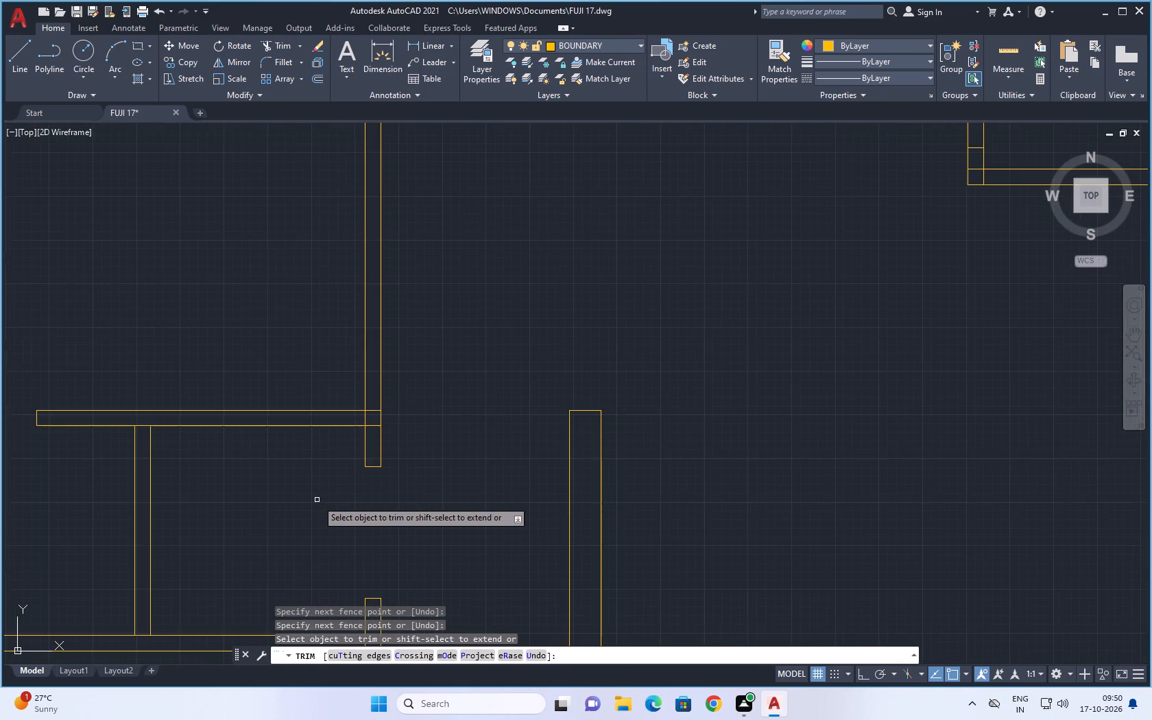
scroll(326, 482, up, 1)
scroll(386, 377, up, 2)
drag(405, 341, 404, 431)
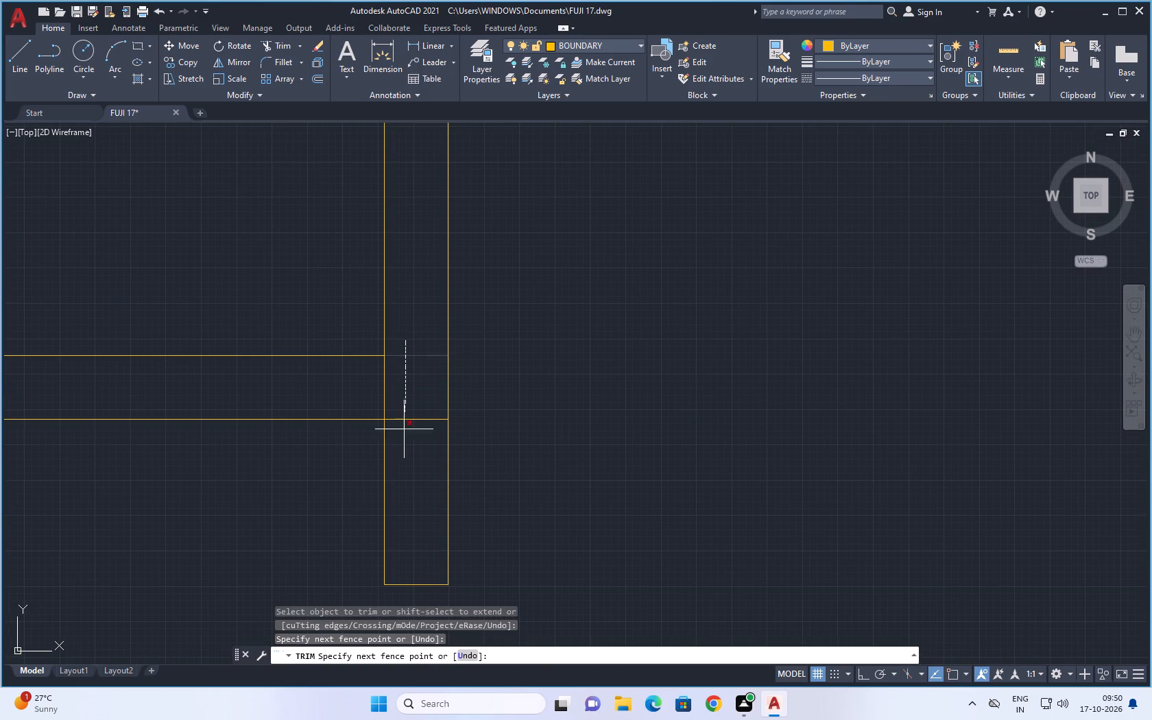
drag(404, 431, 404, 444)
drag(363, 400, 407, 398)
Trim the wall lines crossing both ends of the partition inside the small left-hand room.
scroll(407, 418, down, 4)
middle_drag(359, 495, 437, 461)
scroll(321, 405, up, 4)
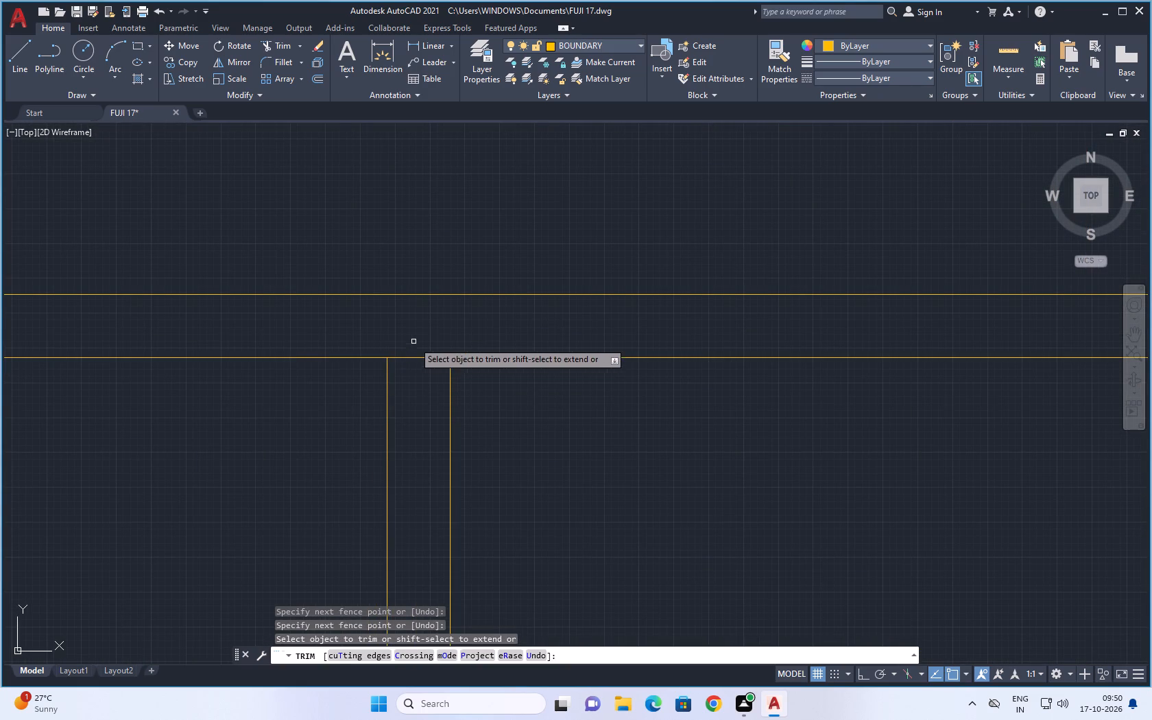
drag(413, 341, 415, 380)
scroll(461, 435, down, 5)
middle_drag(485, 481, 422, 400)
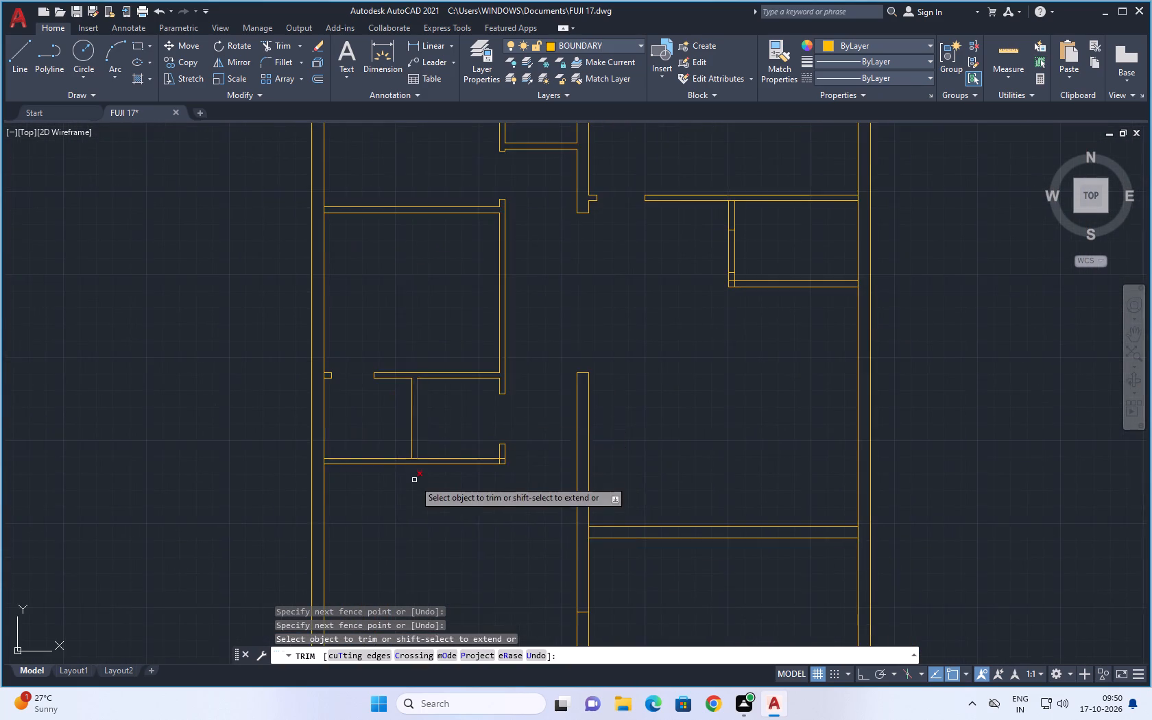
scroll(413, 483, up, 3)
scroll(407, 400, up, 1)
drag(407, 369, 408, 396)
Trim the overlapping lines at the small left-hand room's lower-right wall corner.
scroll(706, 506, down, 2)
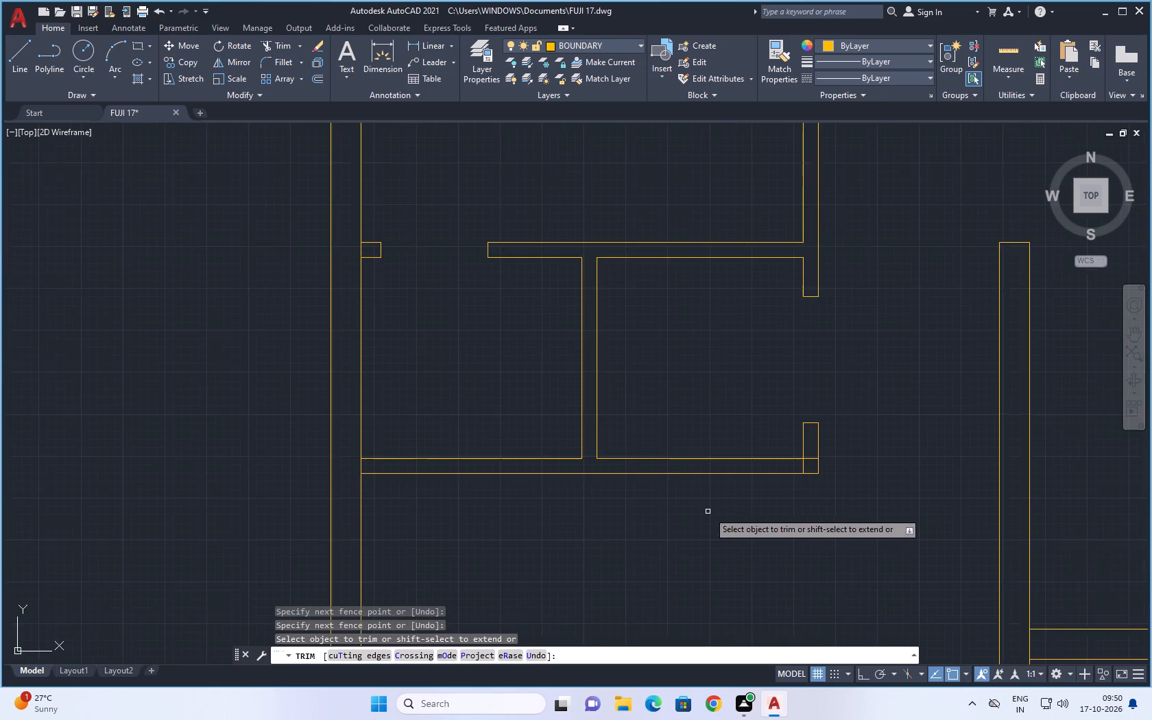
middle_drag(680, 514, 468, 512)
scroll(585, 469, up, 4)
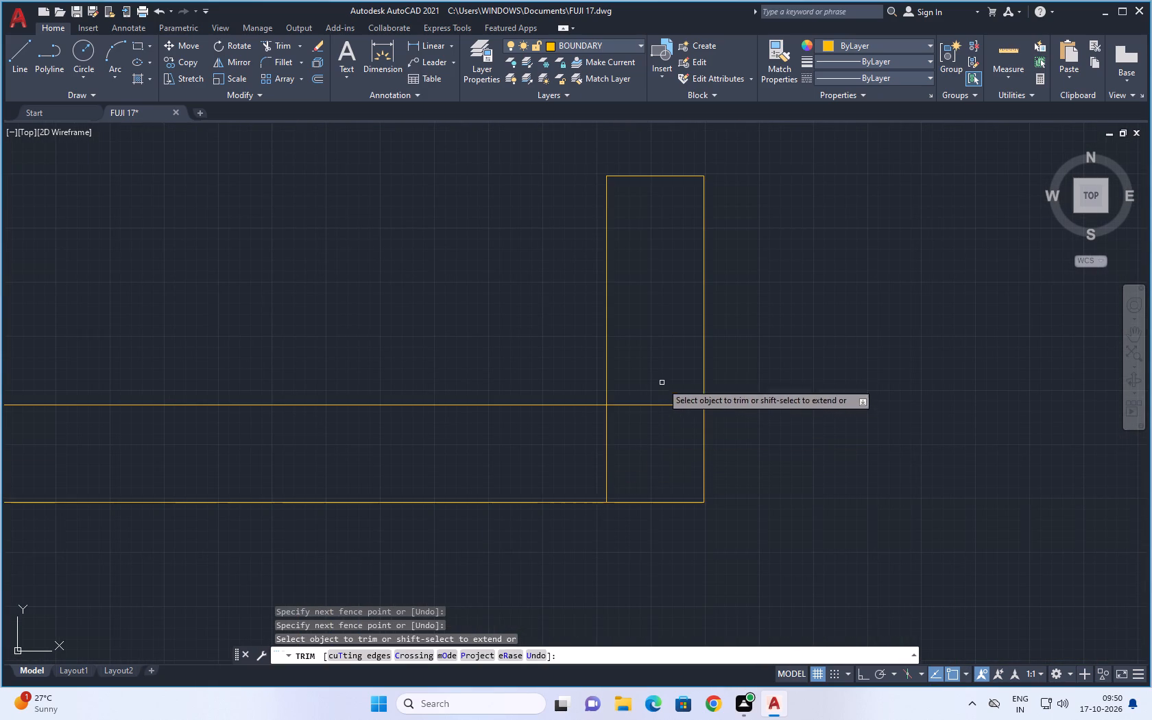
drag(660, 379, 565, 457)
Trim the central vertical wall's right face between the lines of the right-hand cross wall.
scroll(571, 460, down, 5)
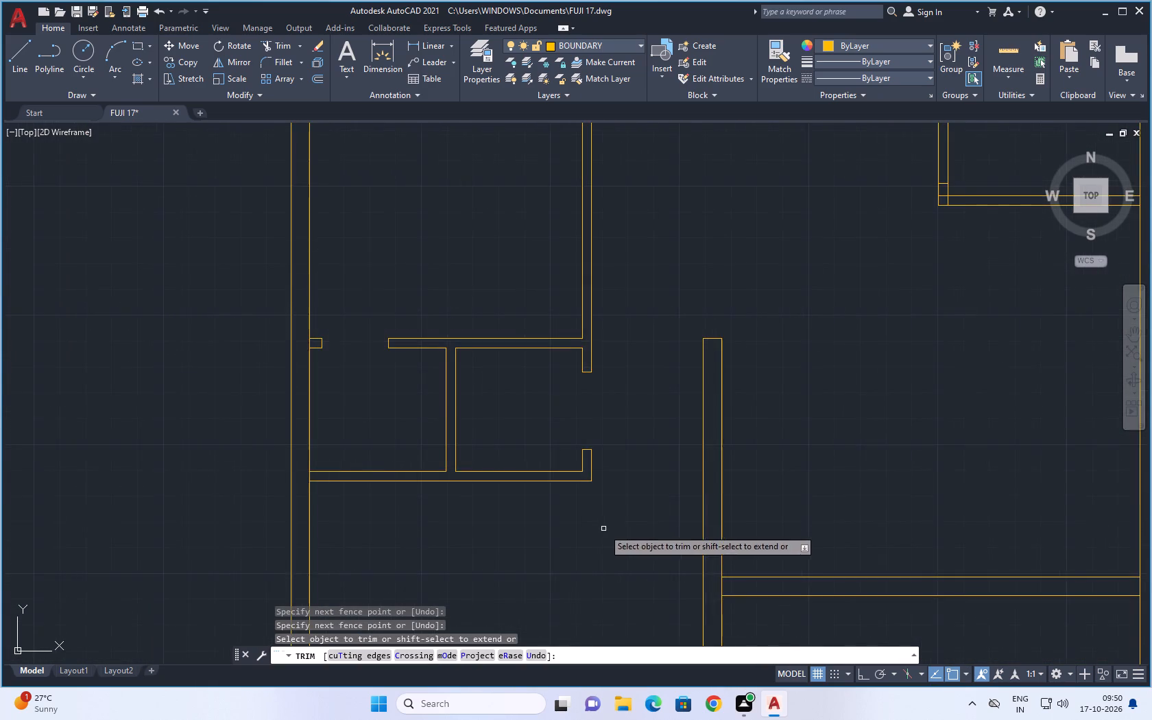
middle_drag(599, 525, 476, 388)
scroll(473, 387, up, 1)
scroll(480, 436, down, 1)
middle_drag(514, 471, 431, 385)
scroll(512, 381, up, 2)
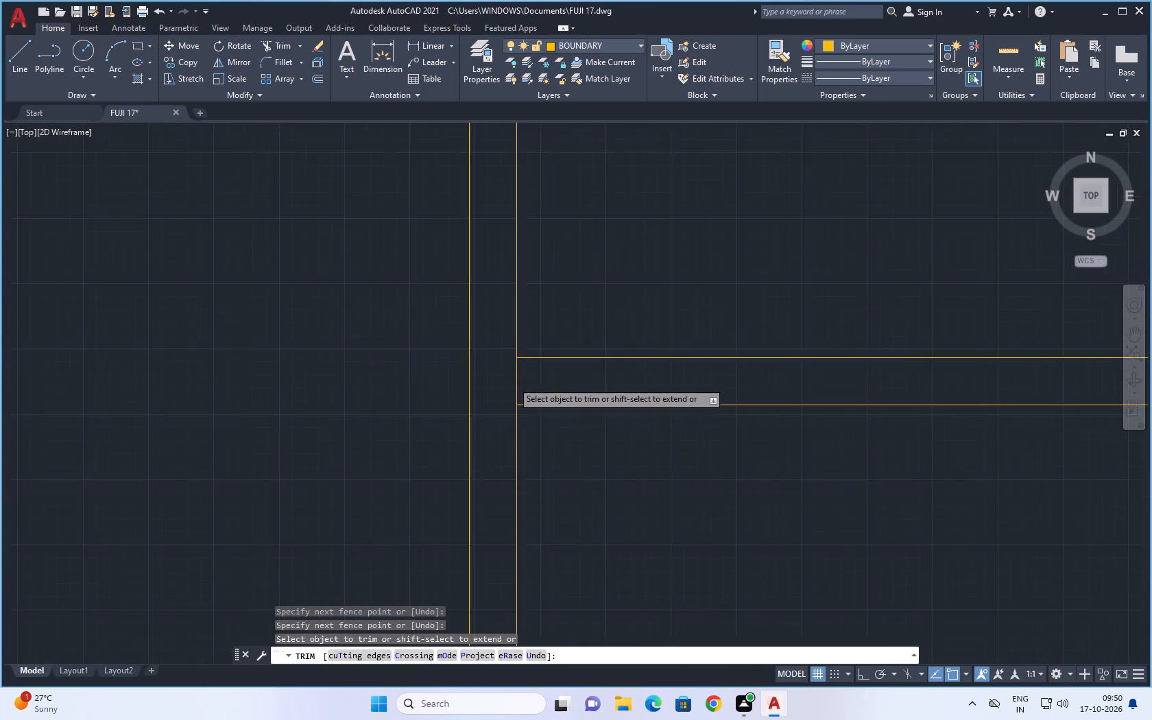
scroll(512, 381, up, 1)
click(498, 380)
click(552, 384)
Trim out the wall lines between the jambs of the opening in the lower central vertical wall.
scroll(551, 396, down, 3)
middle_drag(565, 480, 488, 418)
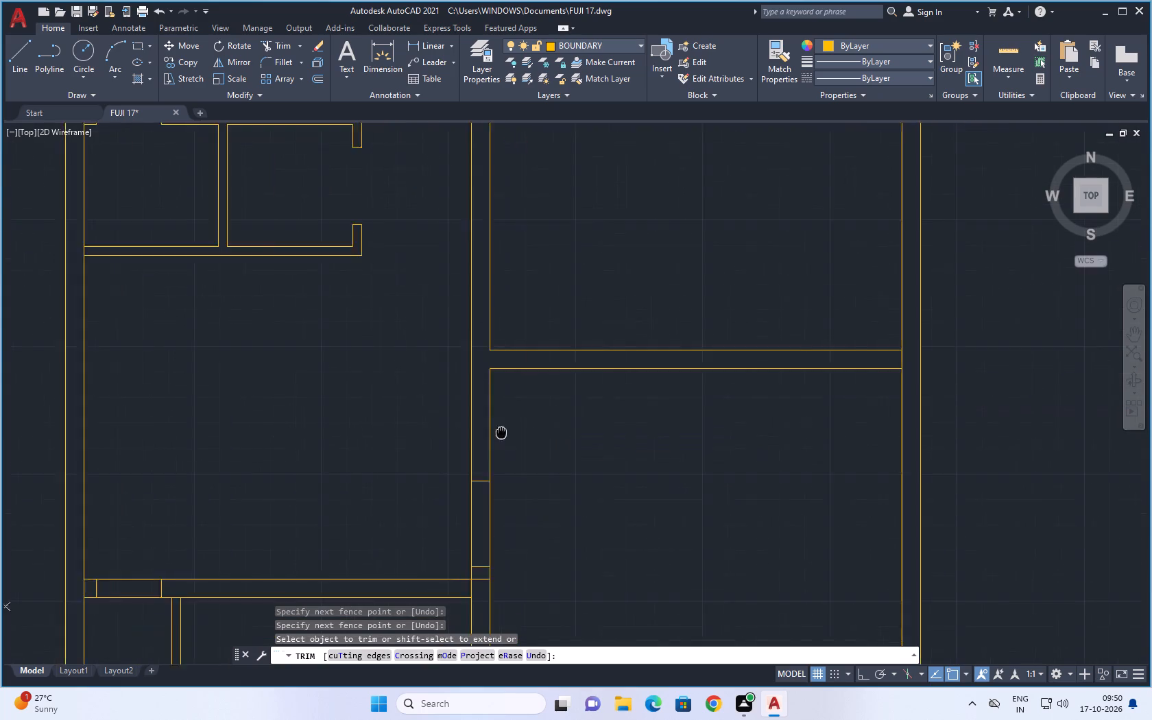
middle_drag(488, 418, 458, 387)
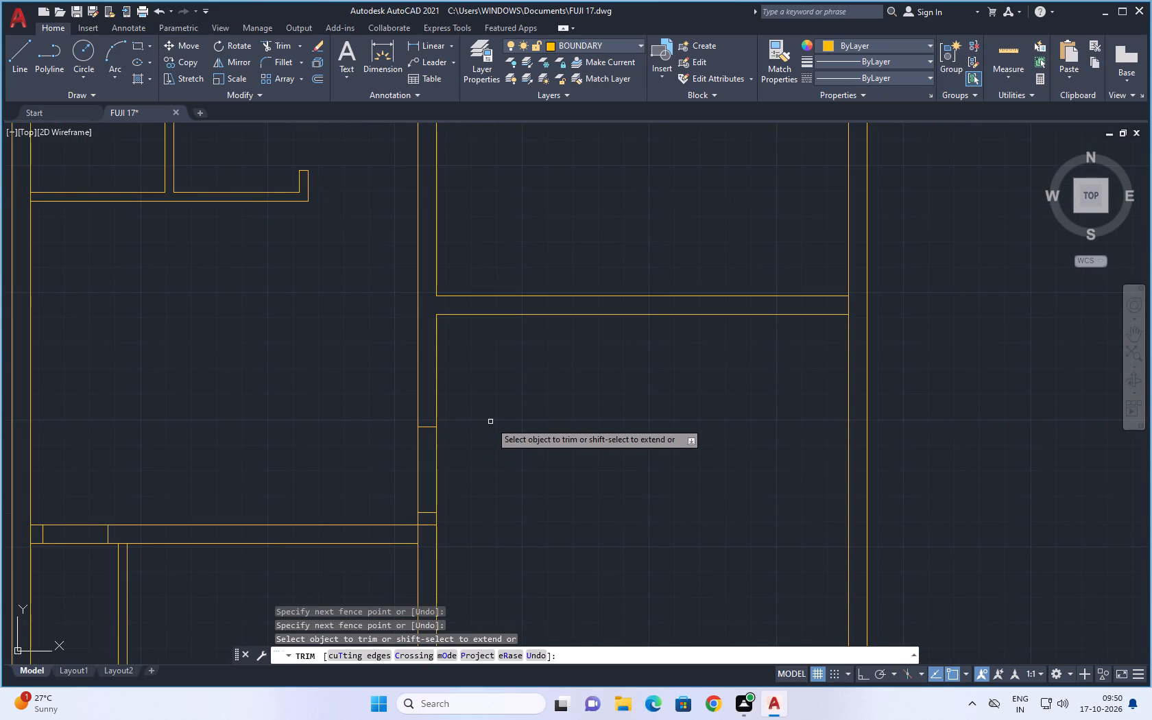
scroll(490, 422, down, 2)
middle_drag(504, 425, 500, 418)
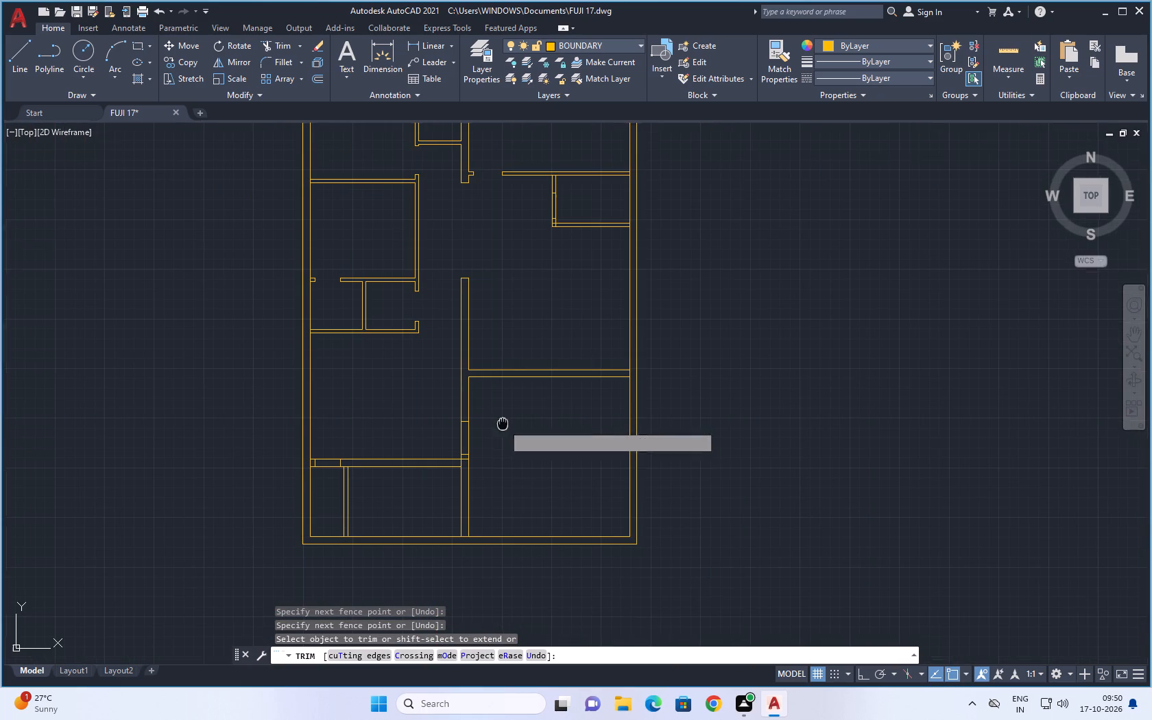
middle_drag(500, 418, 483, 370)
scroll(466, 379, up, 3)
drag(335, 405, 458, 411)
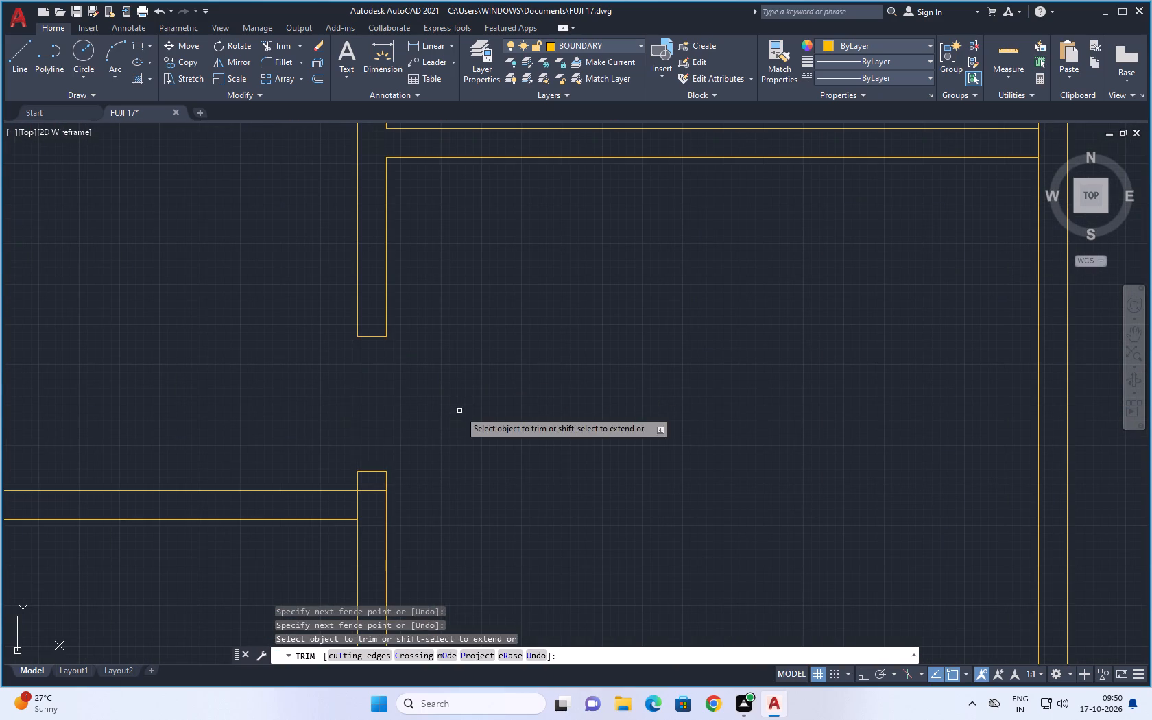
Trim the lower-left cross wall's upper line where it runs inside the lower central vertical wall.
scroll(459, 411, down, 2)
middle_drag(488, 448, 482, 405)
scroll(435, 418, up, 3)
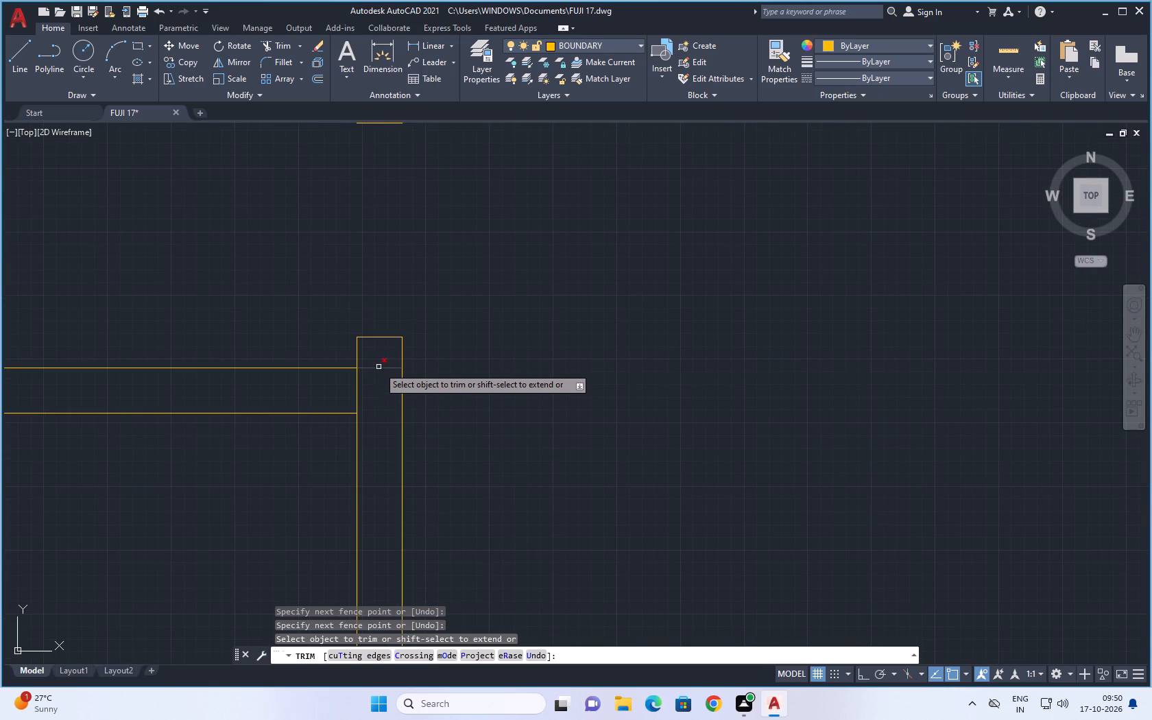
drag(379, 367, 376, 389)
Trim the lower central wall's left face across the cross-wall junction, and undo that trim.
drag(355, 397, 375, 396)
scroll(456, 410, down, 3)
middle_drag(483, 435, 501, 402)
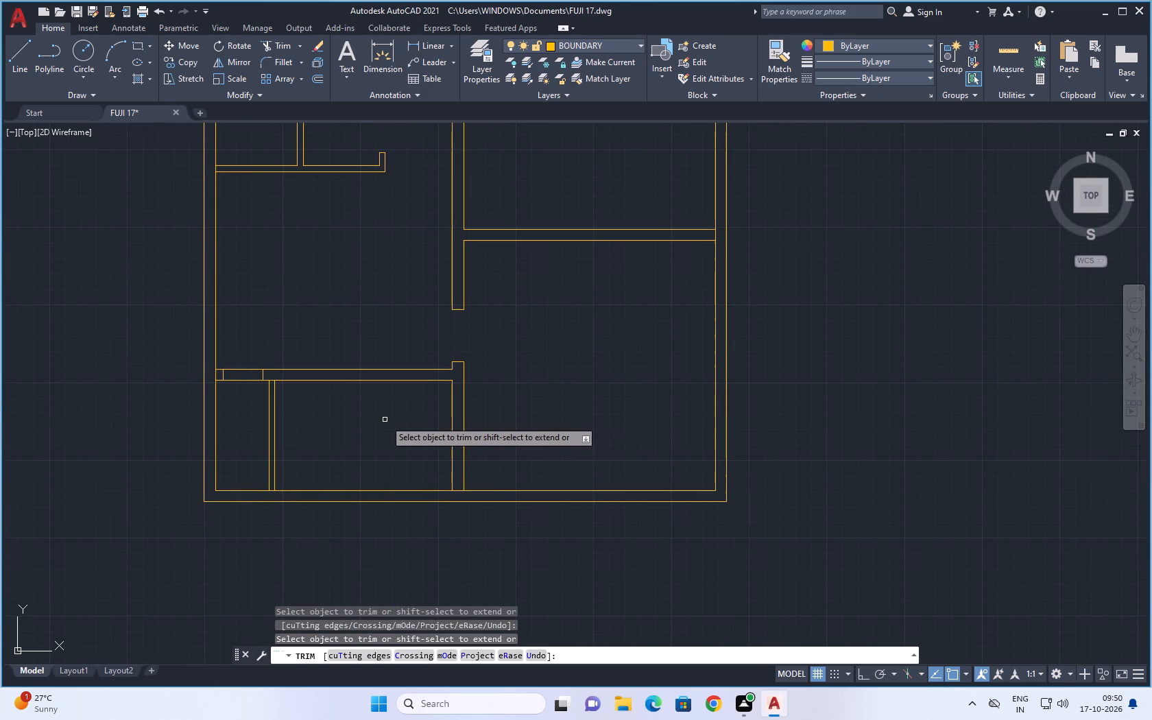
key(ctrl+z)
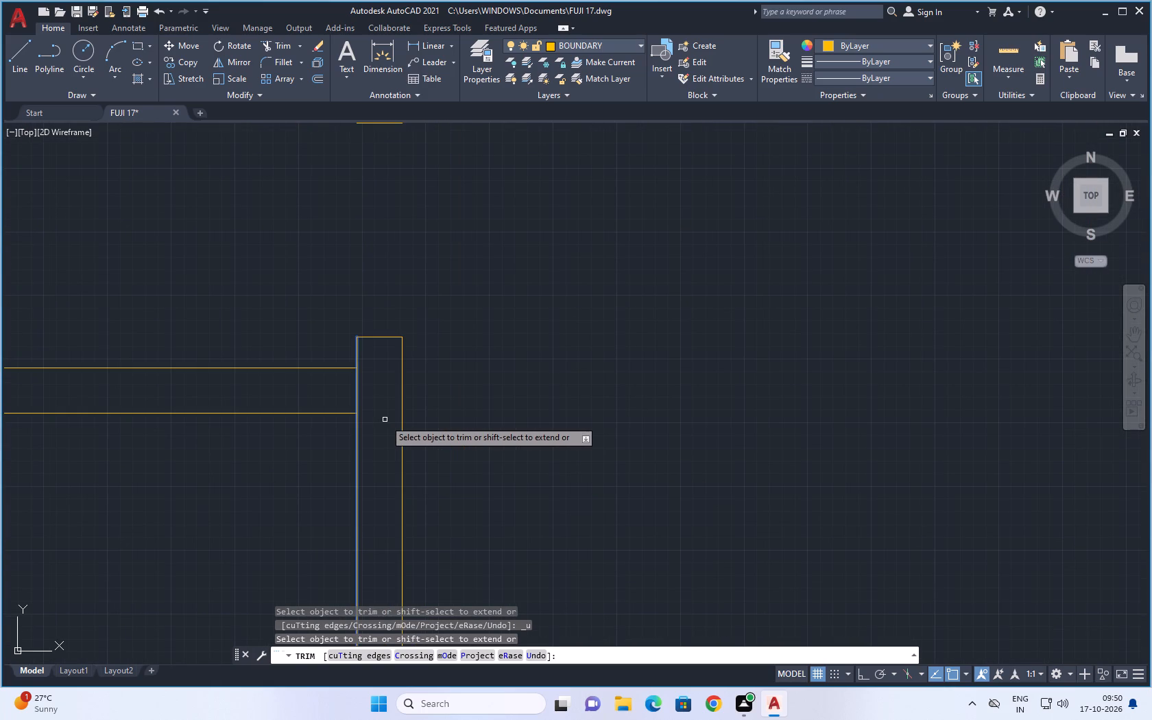
Trim out the lower-left cross wall's two lines between the jambs of its door opening.
scroll(385, 420, down, 4)
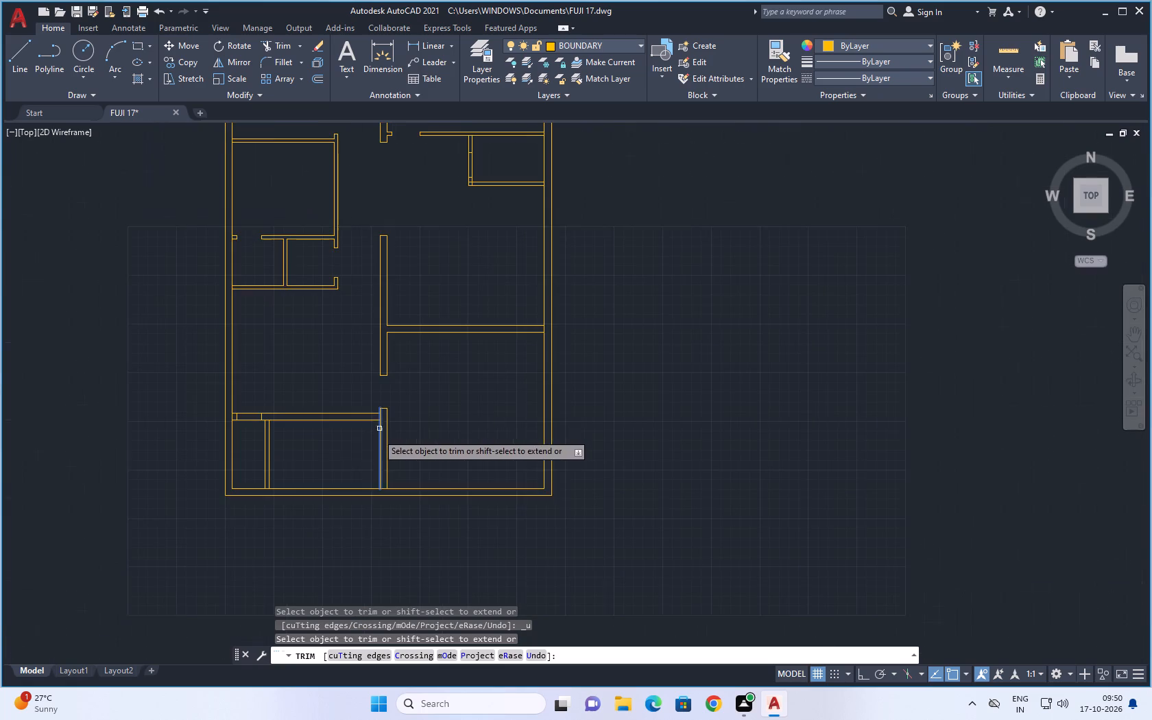
middle_drag(341, 459, 412, 427)
scroll(326, 400, up, 3)
drag(284, 285, 284, 290)
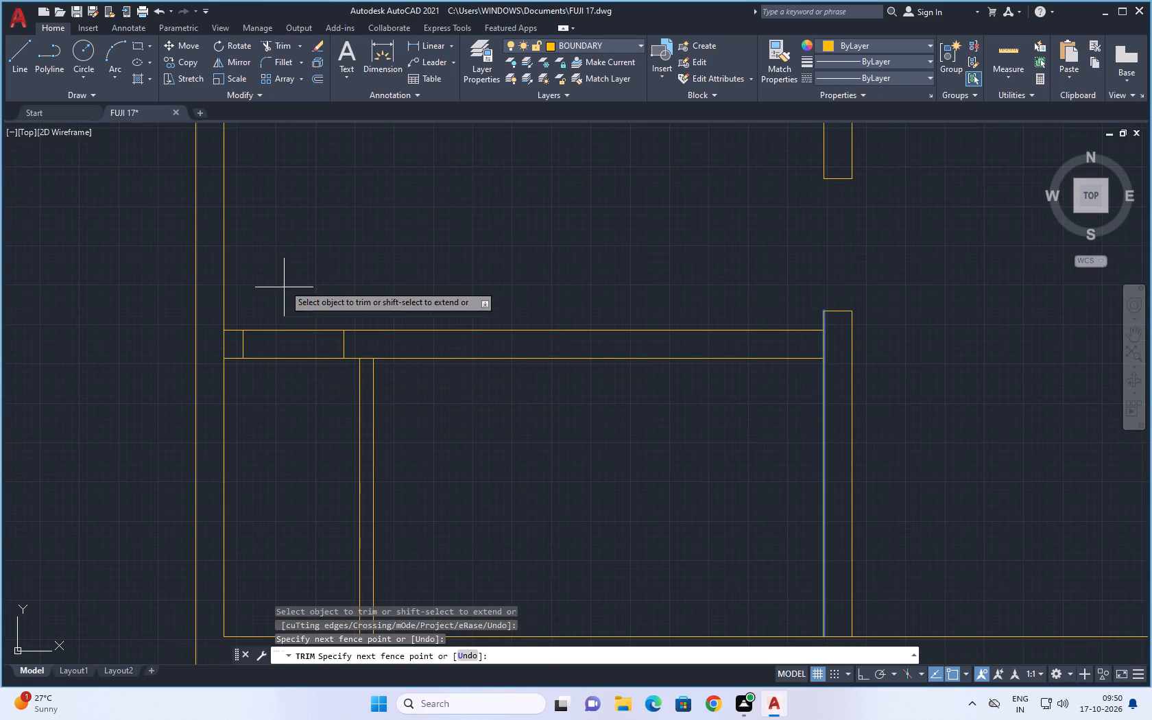
drag(284, 290, 286, 405)
Trim the lower-left cross wall's lower line where the thin vertical wall meets it.
scroll(379, 365, up, 3)
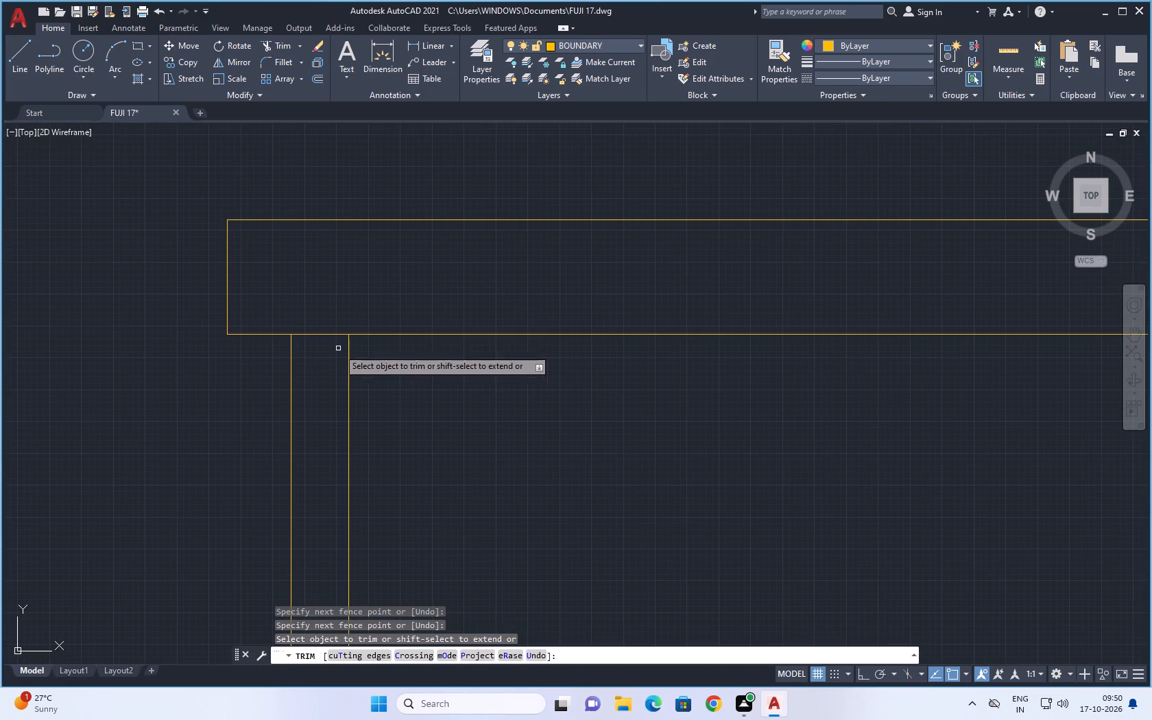
drag(337, 313, 336, 356)
Trim out the wall lines between the jambs of the opening in the left wall of the small upper-right room.
scroll(389, 382, down, 3)
middle_drag(500, 439, 481, 322)
scroll(482, 329, down, 1)
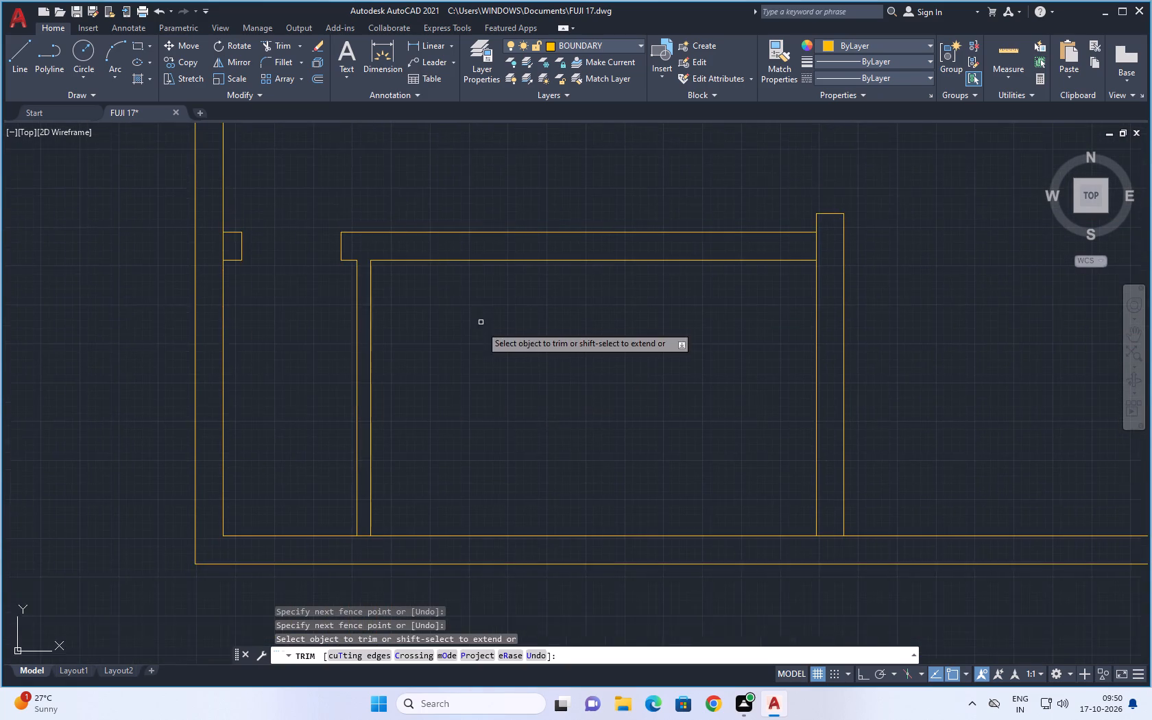
scroll(482, 329, down, 1)
middle_drag(623, 457, 466, 521)
scroll(441, 482, up, 2)
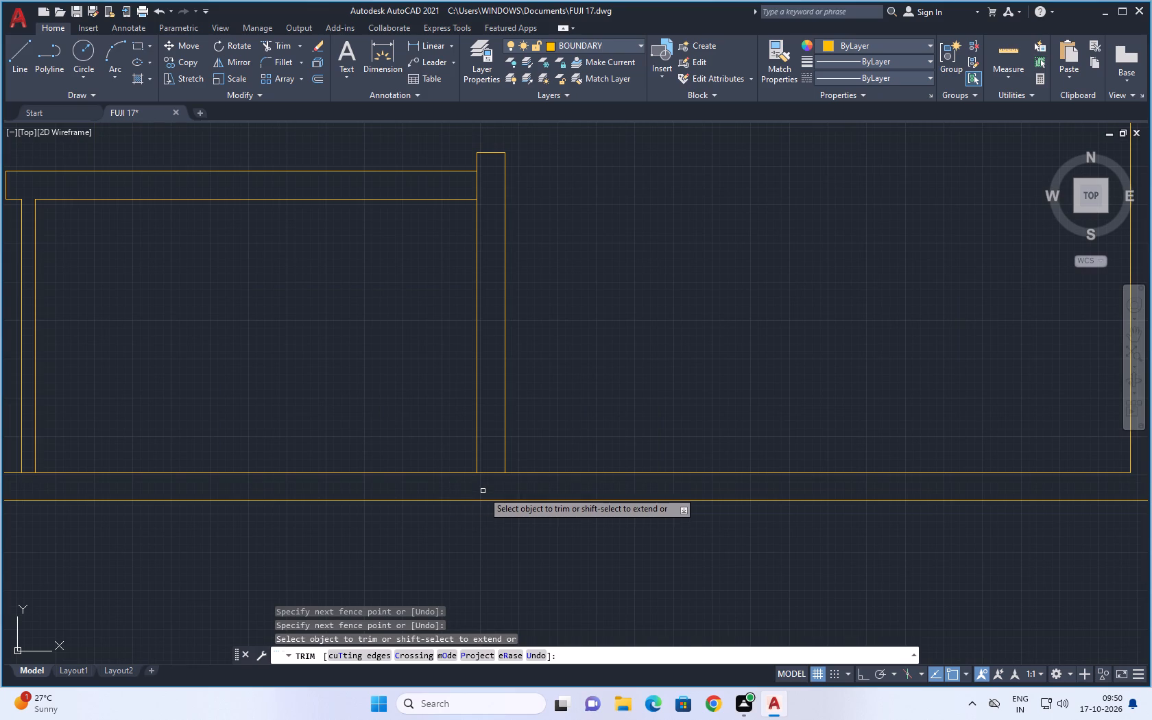
scroll(407, 536, down, 1)
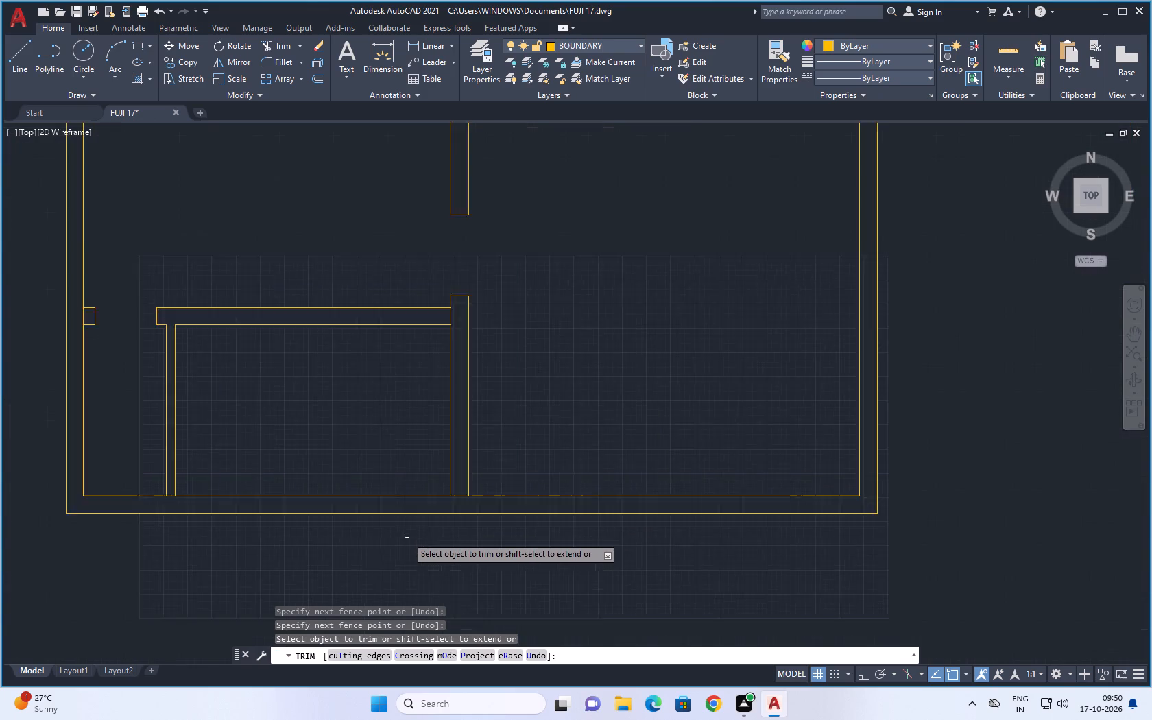
scroll(407, 537, down, 2)
middle_drag(400, 389, 389, 505)
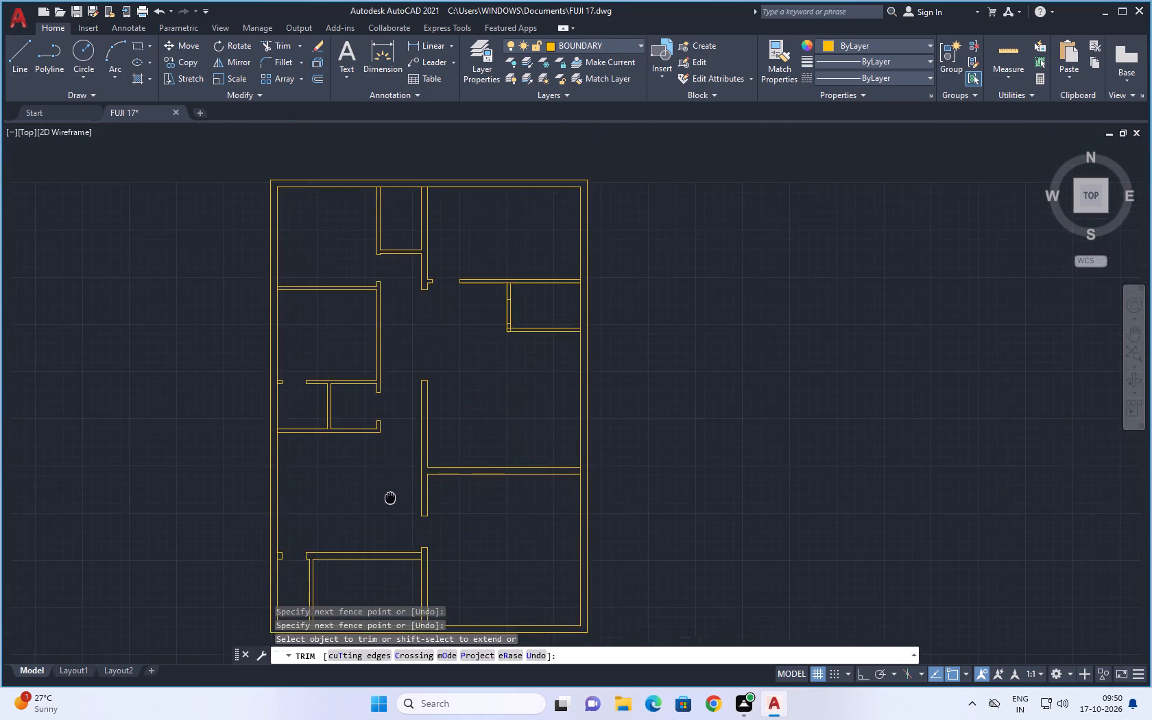
middle_drag(389, 505, 377, 549)
middle_drag(439, 405, 416, 413)
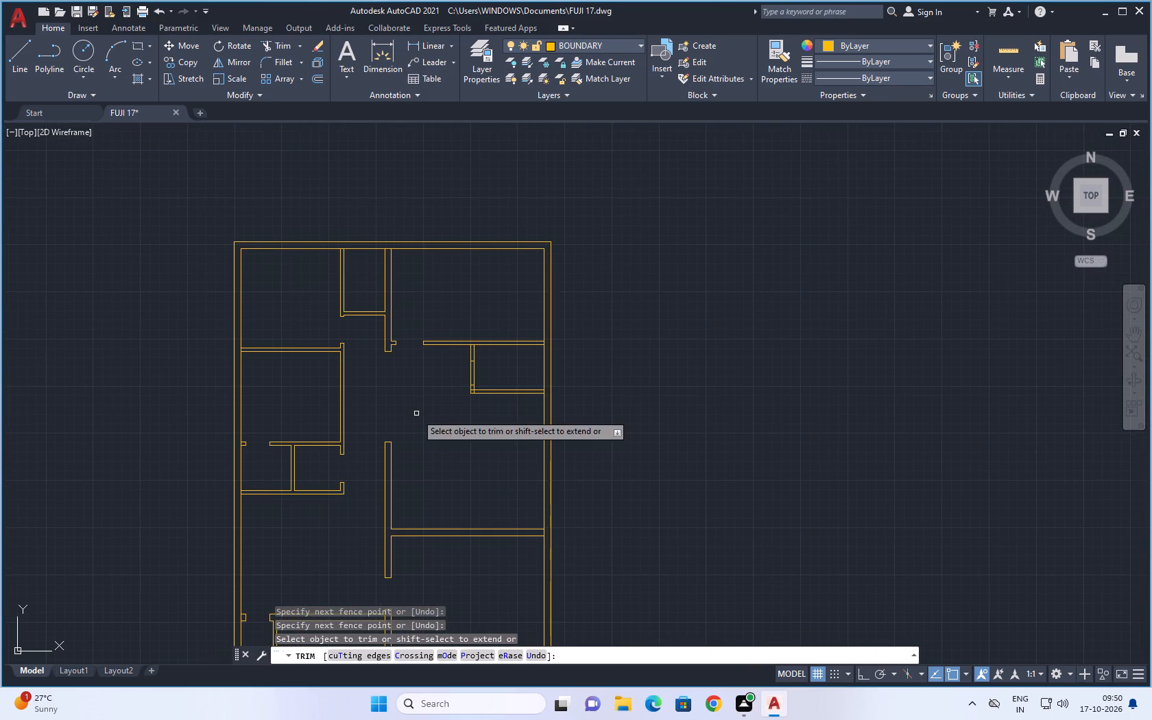
scroll(448, 374, up, 3)
drag(502, 379, 582, 377)
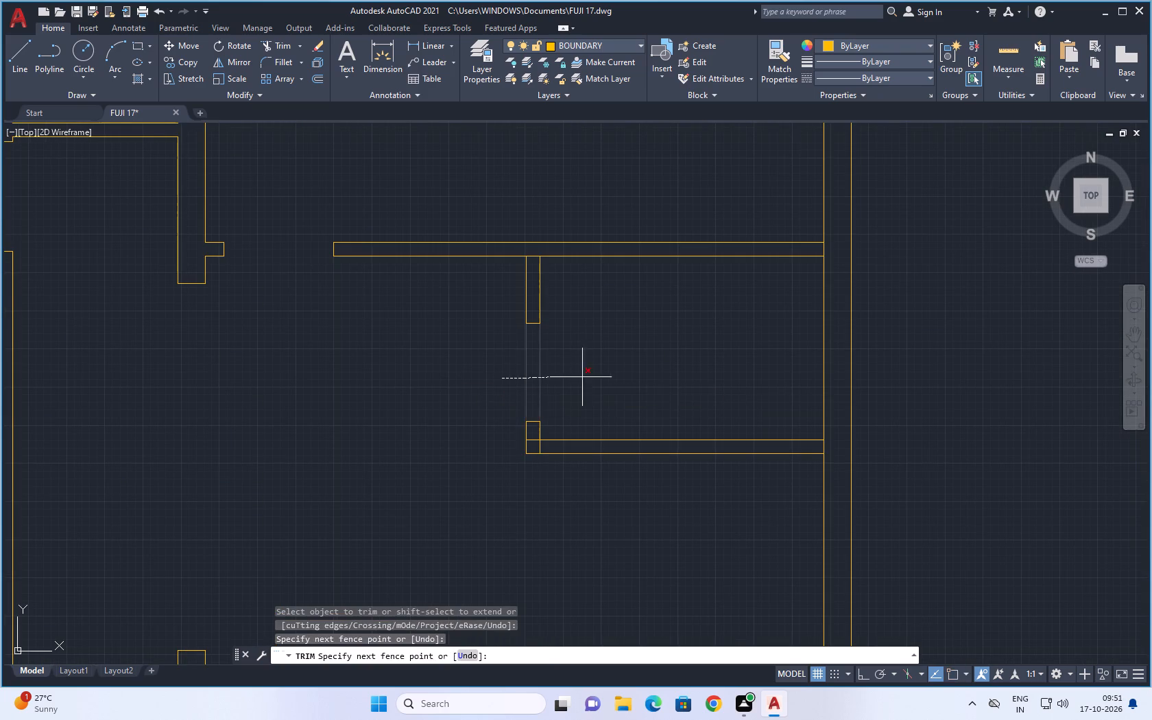
drag(582, 377, 583, 377)
Trim the overlapping wall lines inside the lower-left corner of the small upper-right room.
scroll(584, 377, down, 1)
scroll(551, 416, up, 4)
drag(543, 413, 543, 414)
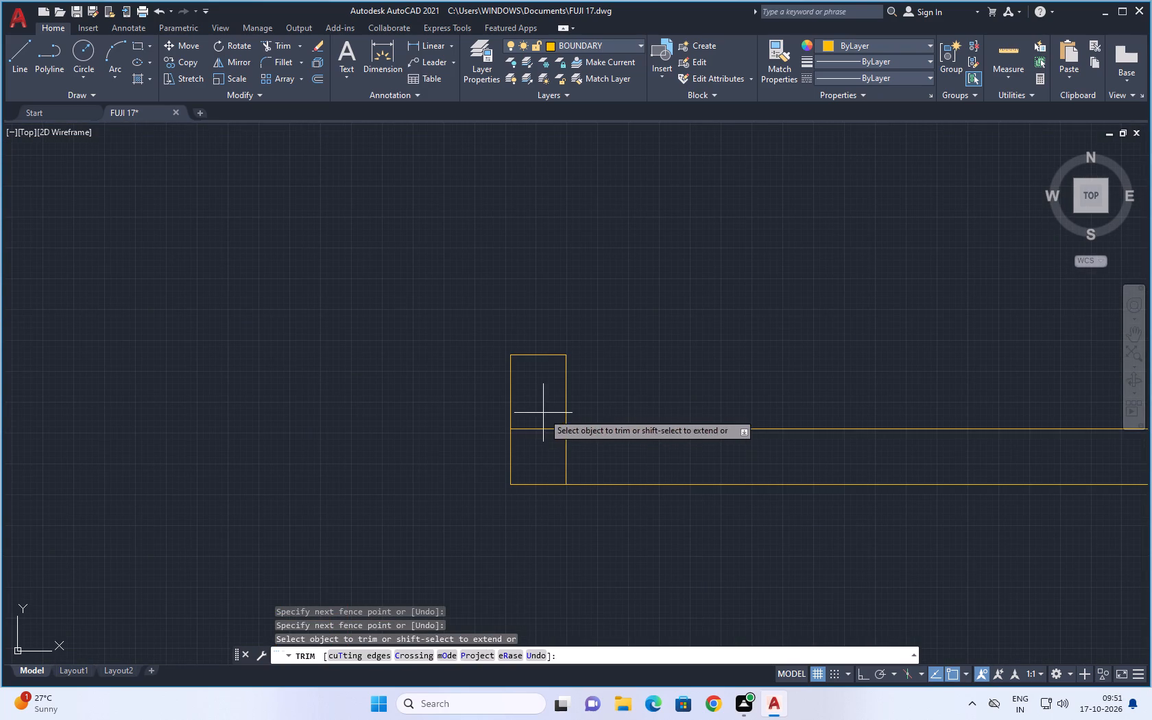
drag(543, 414, 544, 445)
drag(554, 455, 590, 456)
Trim the upper-right cross wall's lower line where the small room's left wall meets it.
scroll(626, 337, down, 5)
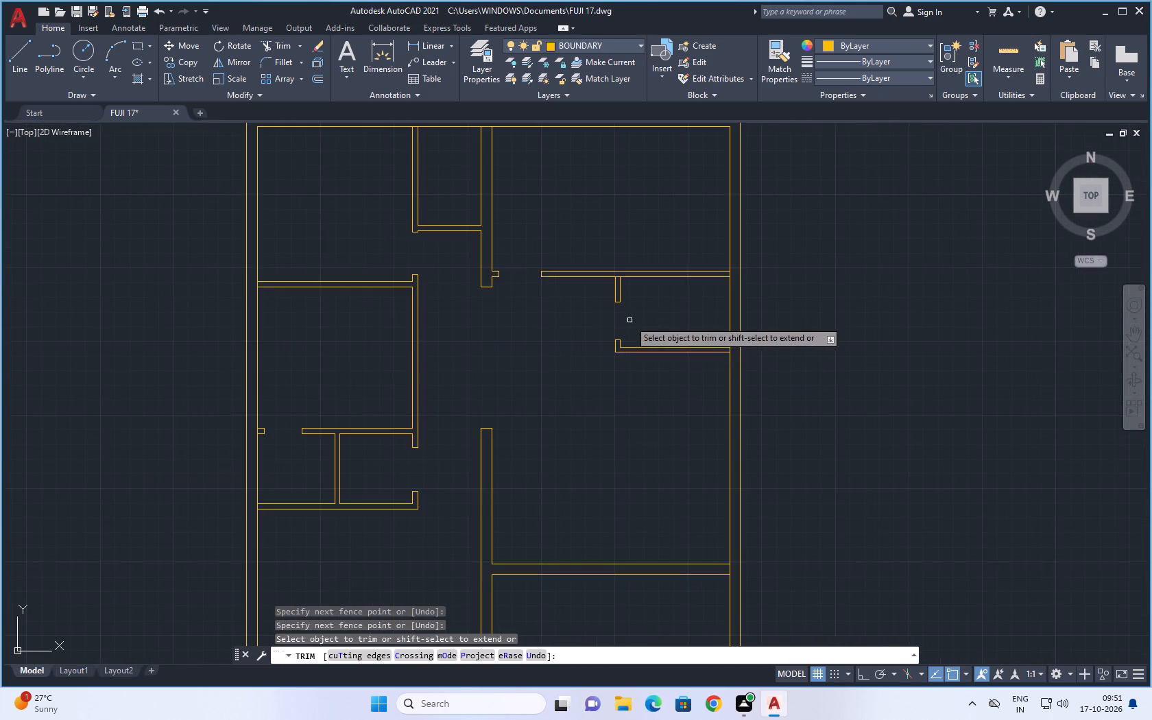
middle_drag(634, 311, 585, 398)
scroll(572, 360, up, 4)
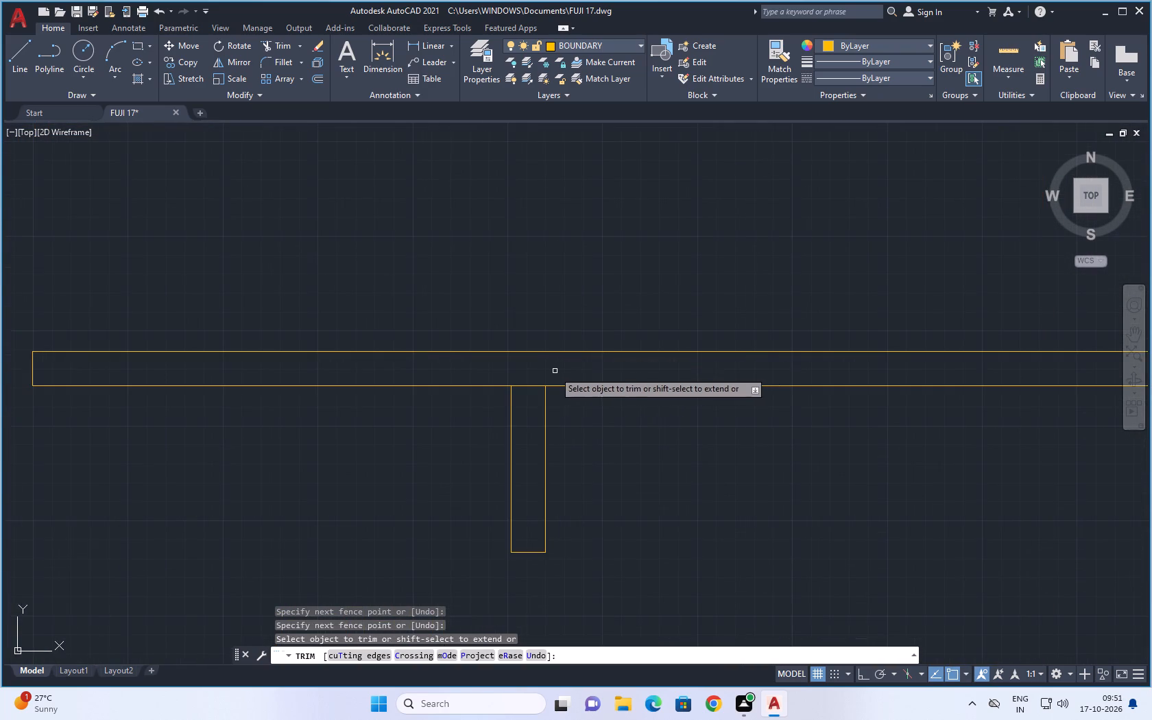
scroll(546, 374, up, 1)
drag(519, 377, 518, 433)
Trim the right exterior wall's inner face between the lines of the upper-right cross wall.
scroll(518, 433, down, 5)
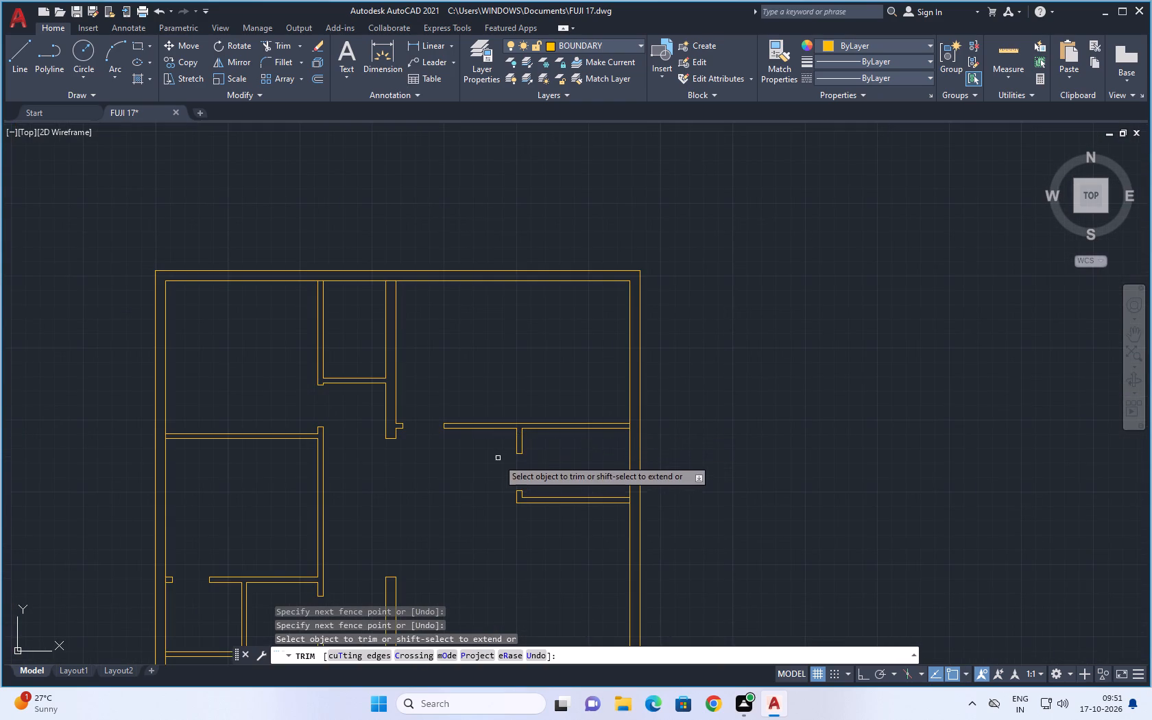
scroll(446, 448, down, 1)
middle_drag(446, 448, 536, 464)
scroll(557, 407, up, 1)
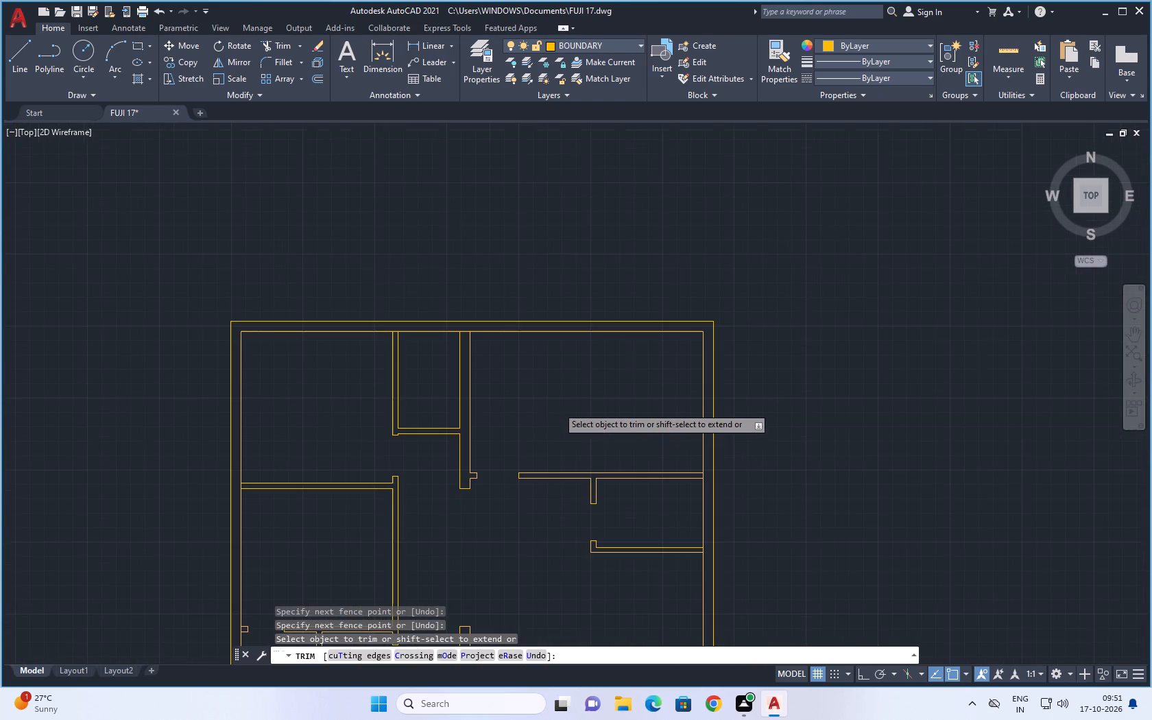
middle_drag(547, 418, 581, 385)
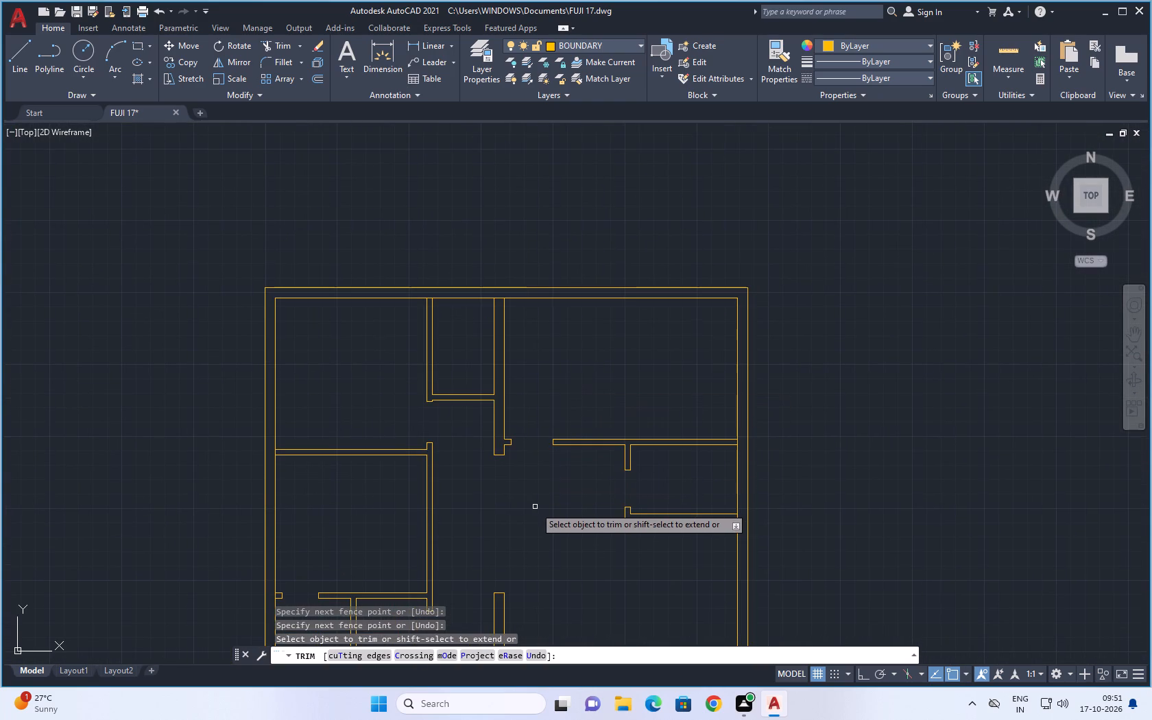
scroll(536, 508, down, 1)
middle_drag(528, 520, 516, 470)
scroll(636, 420, up, 2)
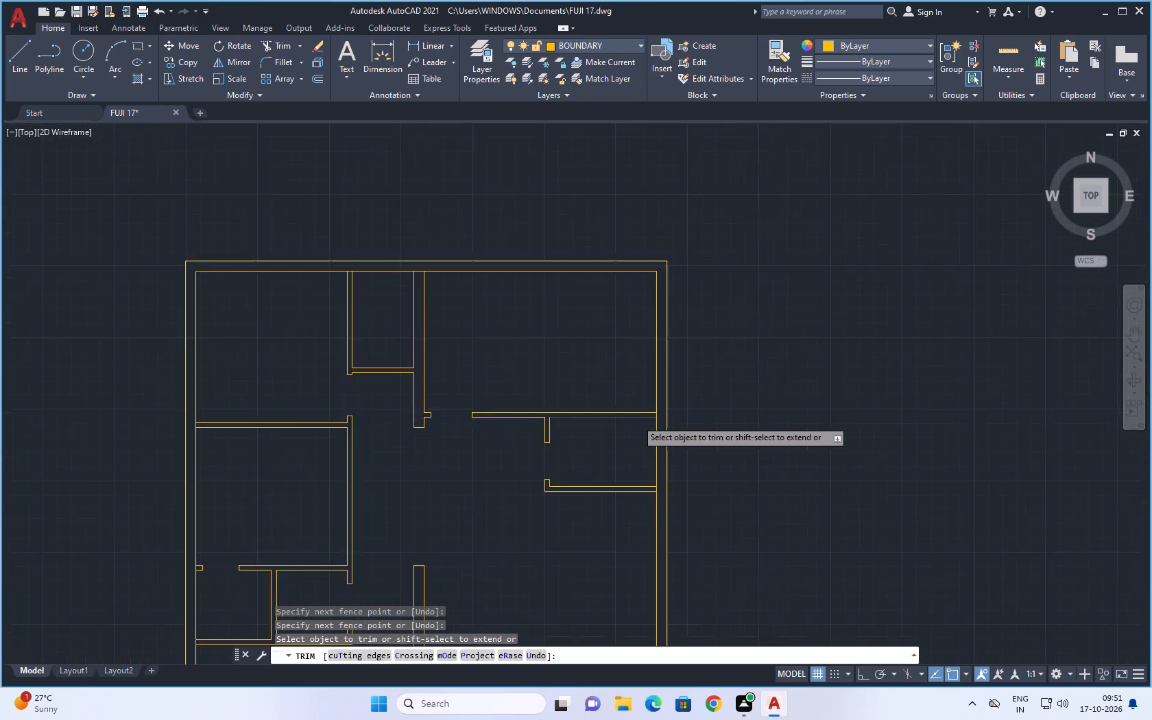
scroll(651, 437, up, 5)
drag(724, 276, 769, 274)
Trim the right exterior wall's inner face between the lines of the small upper-right room's lower wall.
scroll(773, 356, down, 4)
scroll(784, 430, down, 3)
middle_drag(790, 469, 691, 383)
scroll(677, 422, up, 4)
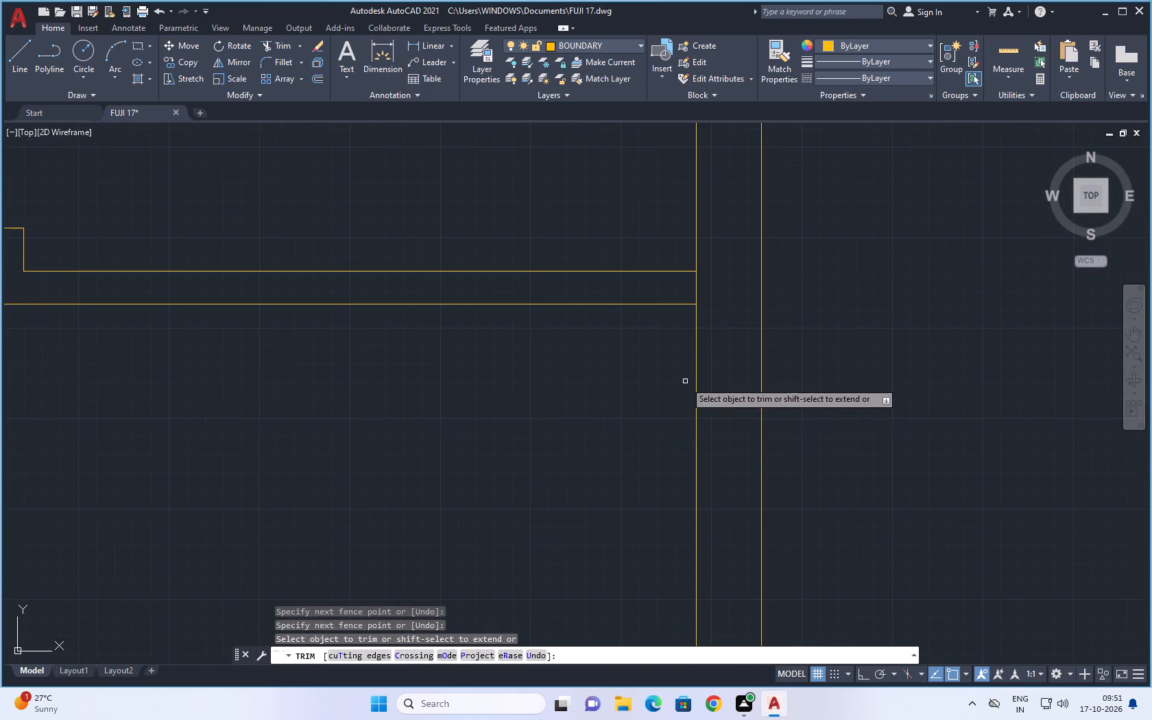
drag(689, 283, 720, 288)
Trim the right exterior wall's inner face between the lines of the thick right-hand cross wall.
scroll(715, 341, down, 5)
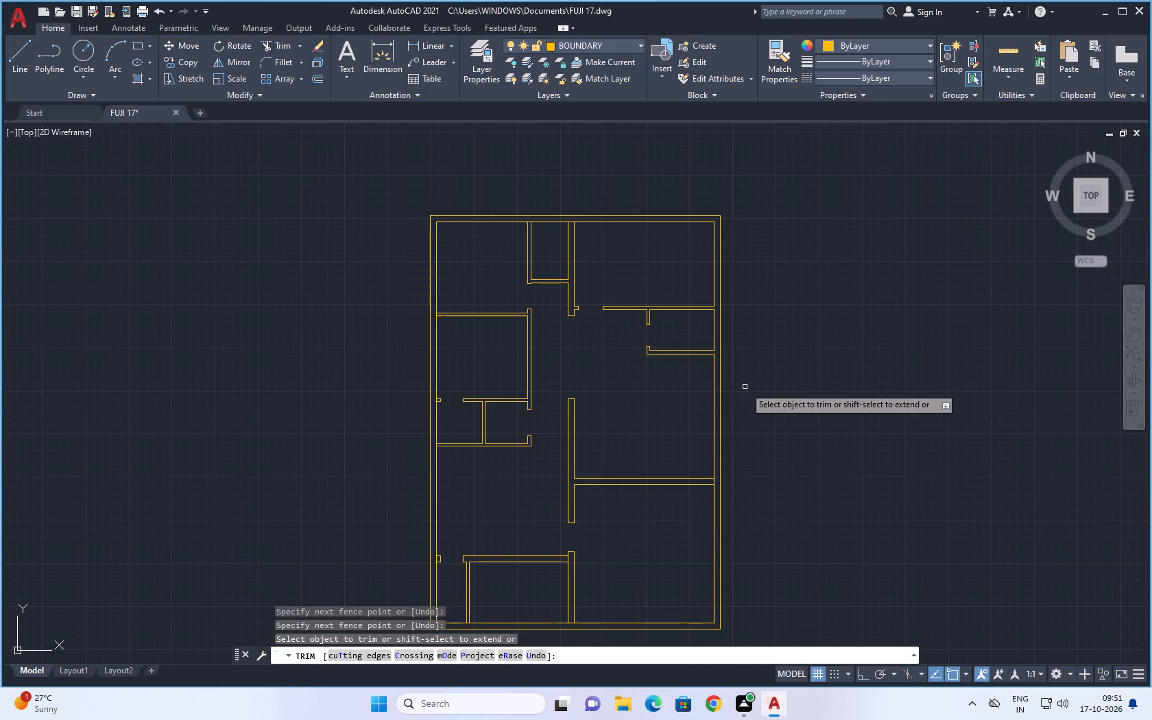
middle_drag(745, 447, 721, 363)
scroll(739, 418, down, 1)
scroll(684, 397, up, 4)
scroll(765, 391, up, 2)
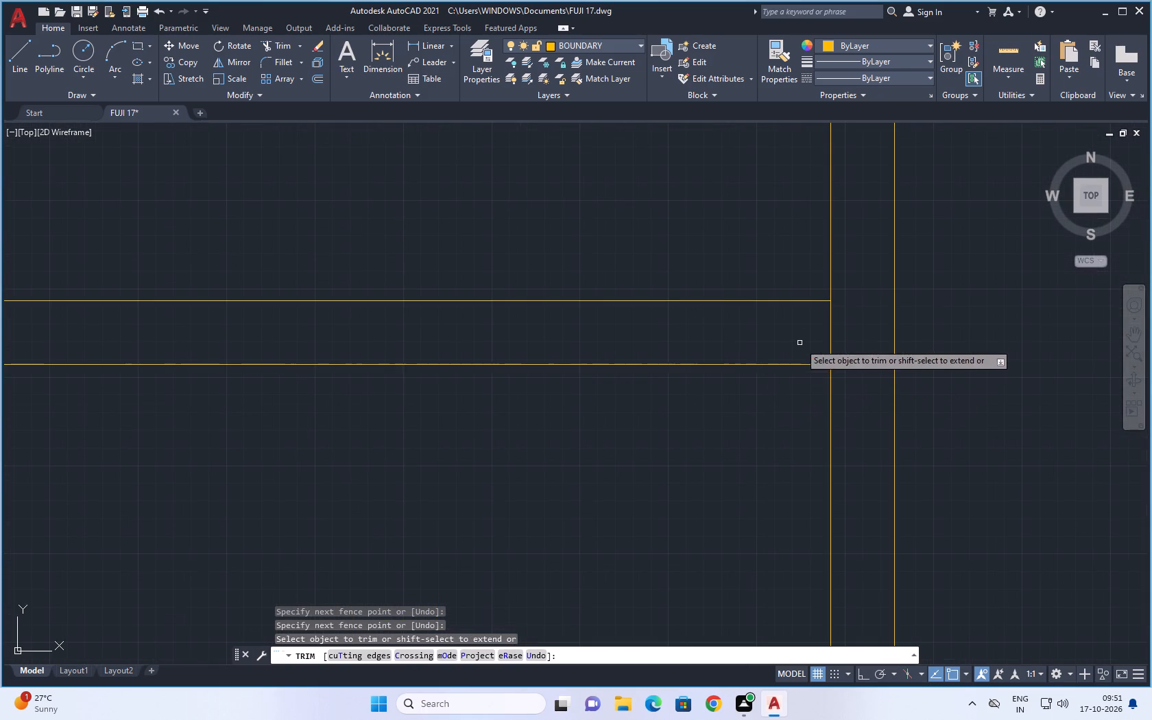
drag(818, 335, 876, 346)
Trim the bottom exterior wall's inner face between the lines of the lower central vertical wall.
scroll(875, 376, down, 3)
scroll(927, 436, down, 1)
middle_drag(927, 437, 733, 237)
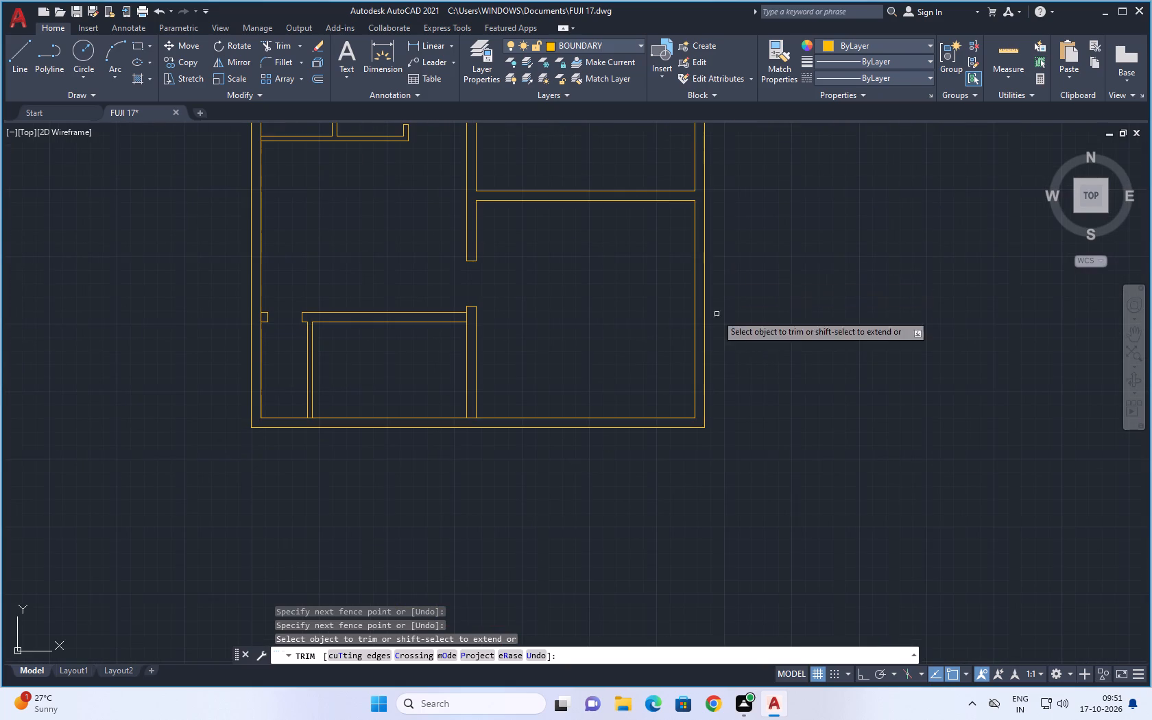
middle_drag(603, 339, 722, 339)
scroll(606, 412, up, 3)
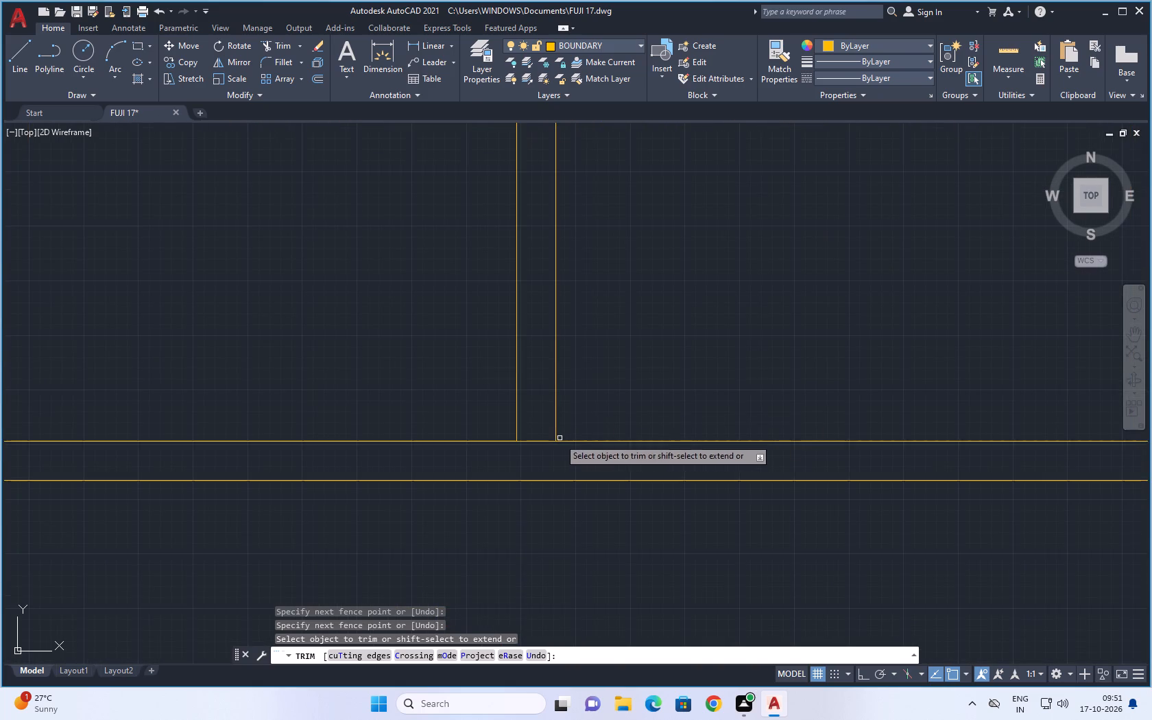
scroll(558, 439, up, 1)
drag(518, 415, 523, 485)
Trim the bottom exterior wall's inner face between the lines of the thin lower-left vertical wall.
scroll(528, 472, down, 6)
middle_drag(365, 489, 463, 495)
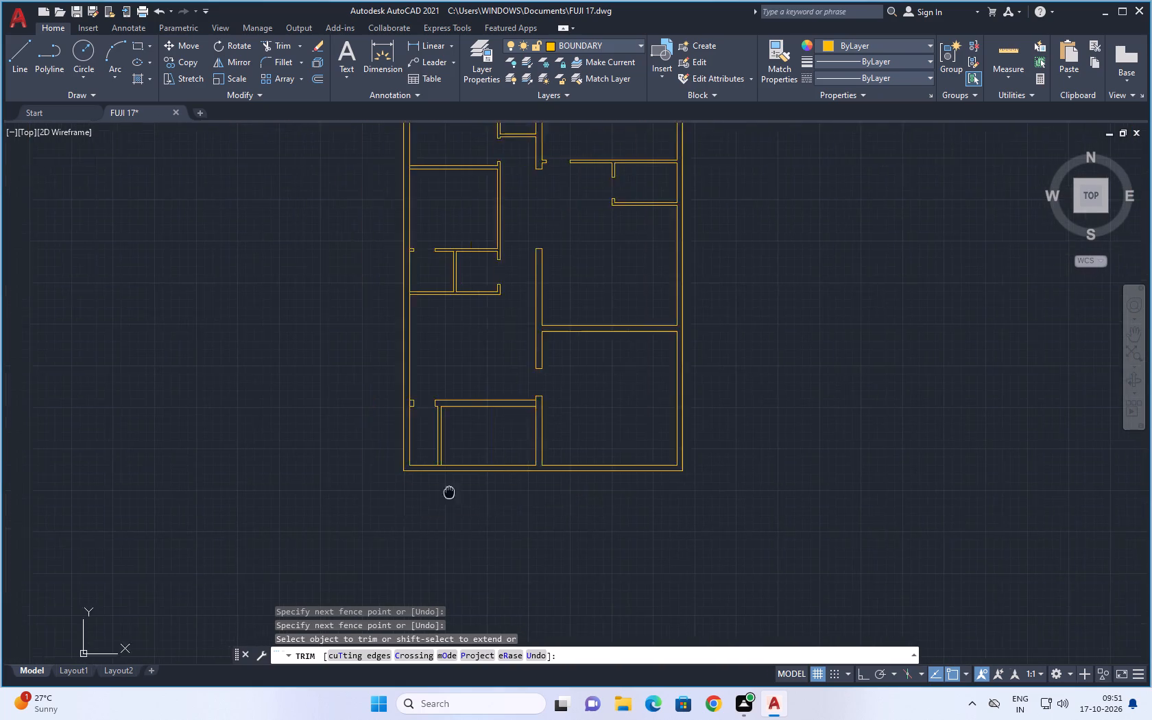
middle_drag(463, 495, 465, 495)
scroll(464, 474, up, 5)
drag(539, 425, 541, 466)
Trim the left exterior wall's inner face at the short stub of the lower-left cross wall.
scroll(540, 466, down, 1)
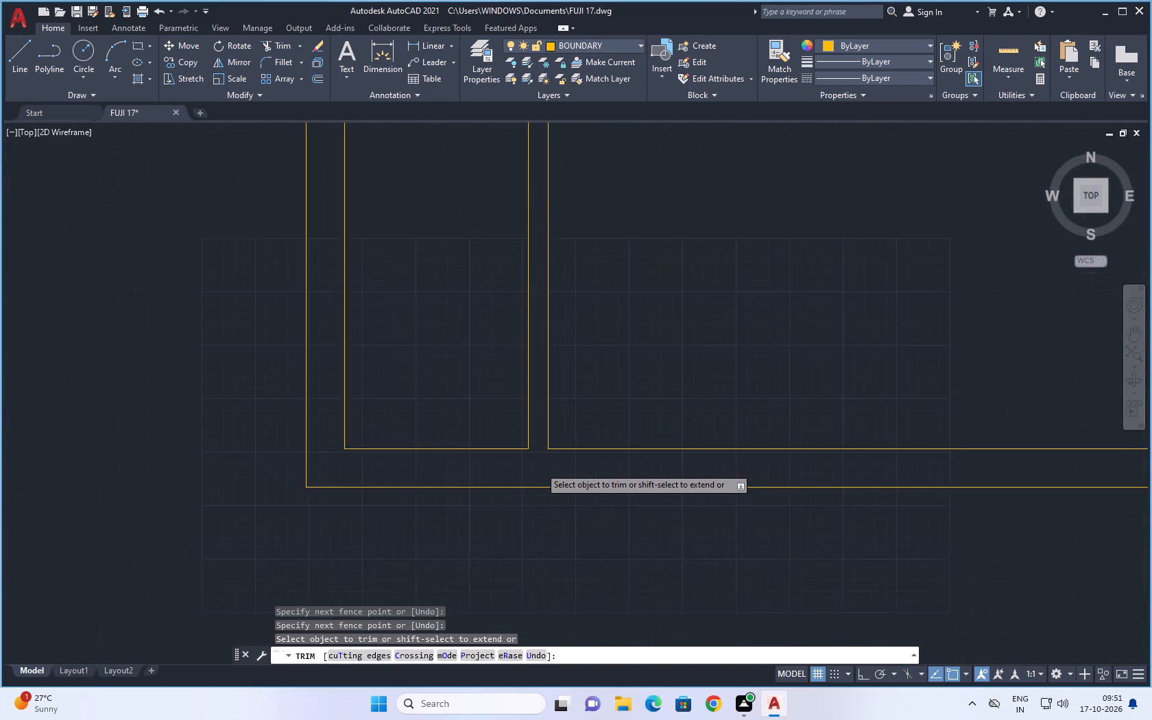
scroll(538, 469, down, 3)
middle_drag(468, 501, 478, 603)
scroll(488, 475, up, 5)
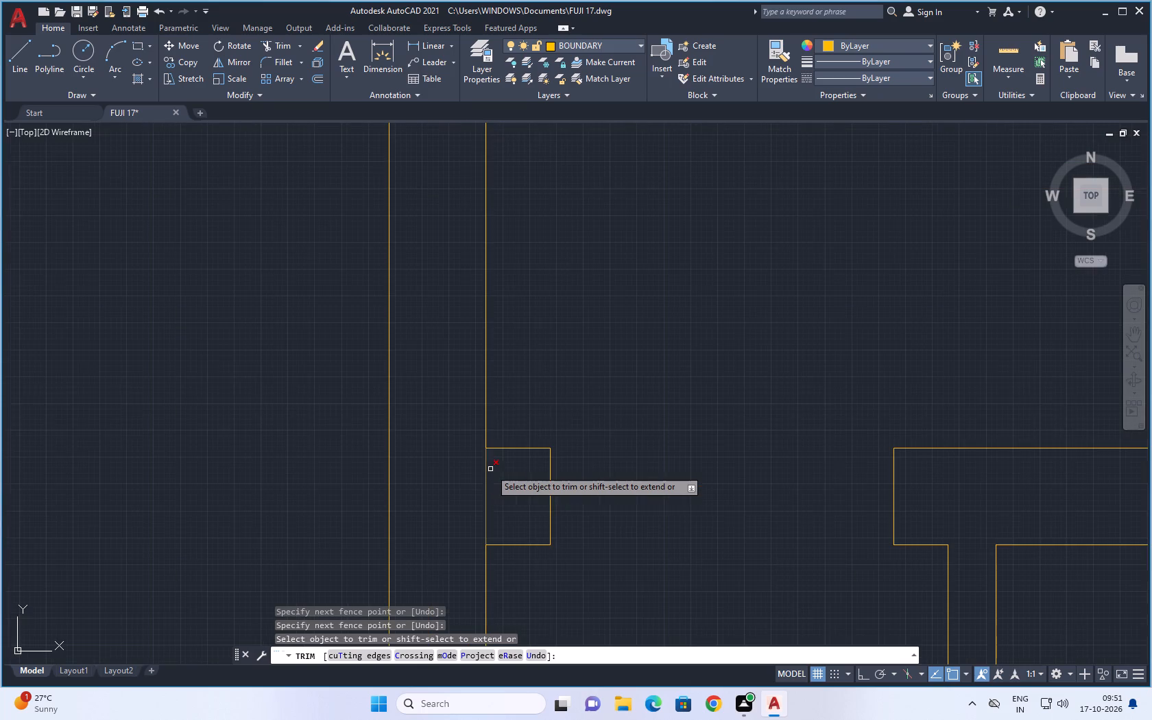
drag(473, 482, 505, 488)
Trim the left exterior wall's inner face between the lines of the lower wall of the two small left-hand rooms.
scroll(566, 378, down, 5)
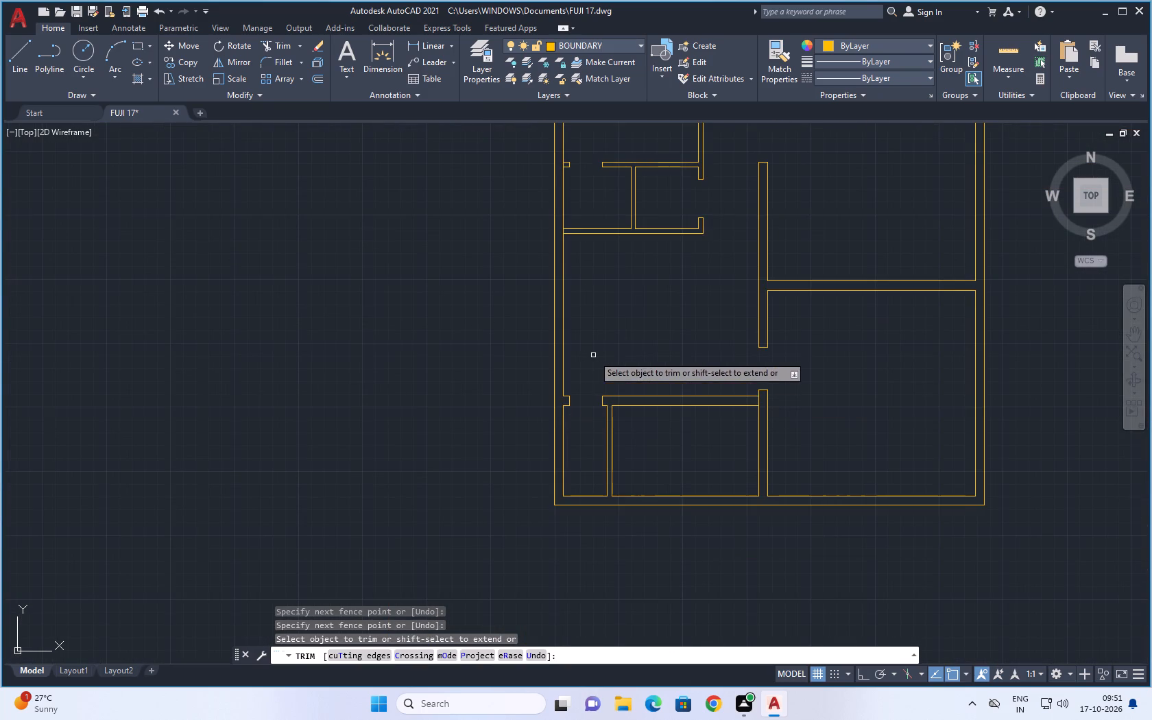
middle_drag(598, 313, 583, 528)
scroll(555, 421, up, 3)
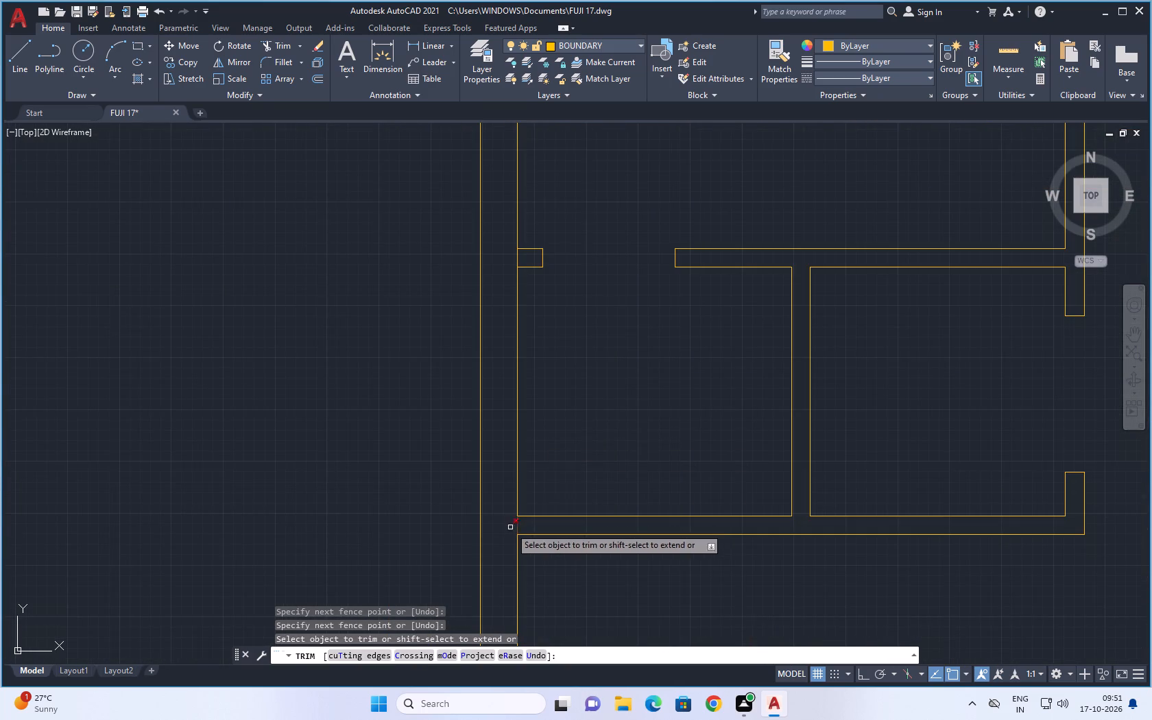
scroll(506, 528, up, 3)
drag(512, 529, 580, 529)
Trim the left exterior wall's inner face at the short wall stub above the two small left-hand rooms.
scroll(602, 444, down, 4)
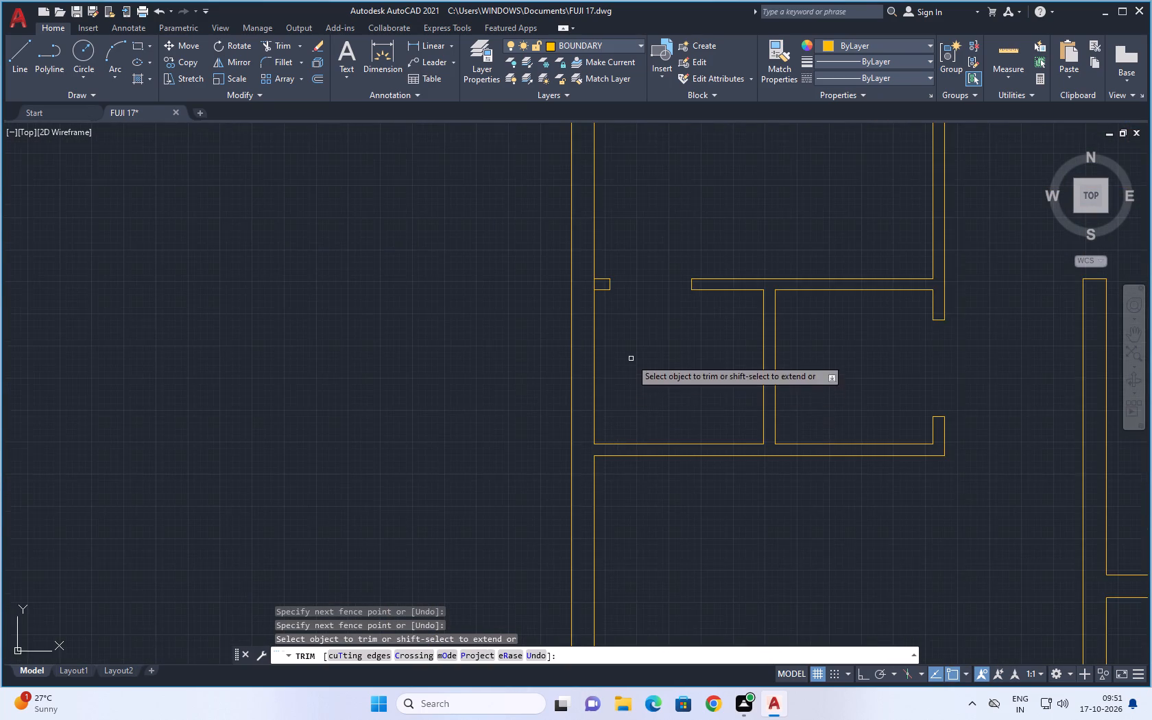
middle_drag(631, 359, 615, 615)
scroll(575, 558, up, 4)
drag(567, 463, 601, 461)
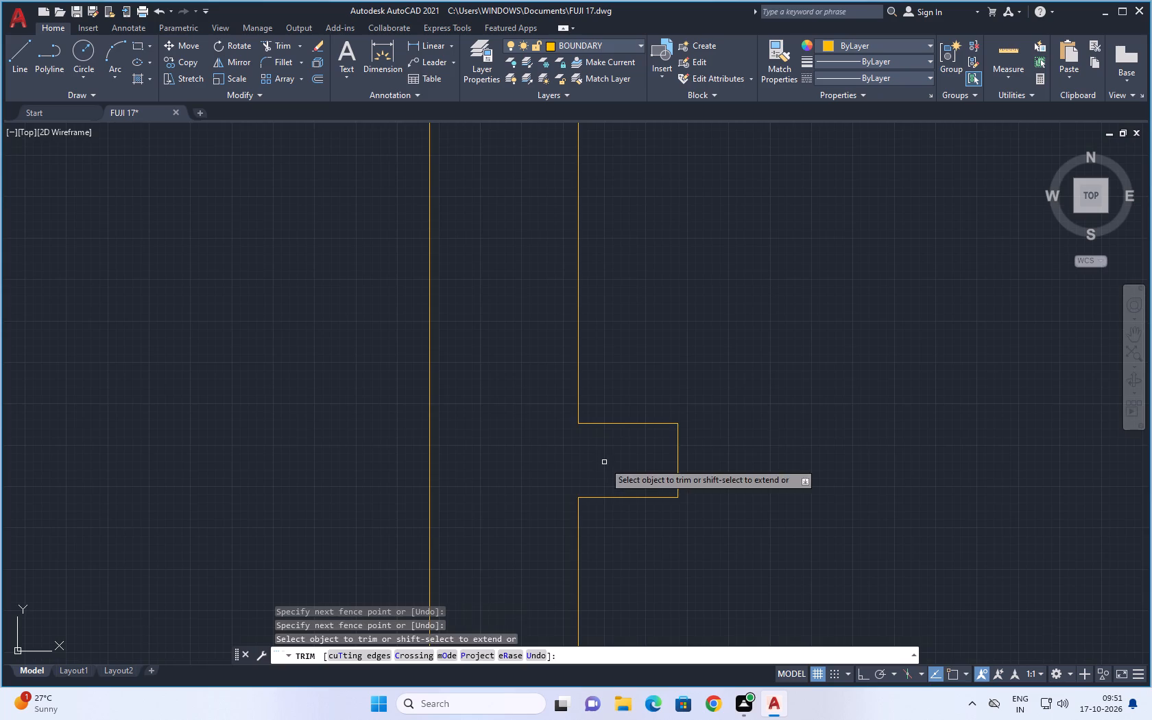
Trim the left exterior wall's inner face between the lines of the upper-left cross wall.
scroll(621, 403, down, 7)
middle_drag(649, 365, 615, 537)
scroll(585, 503, up, 1)
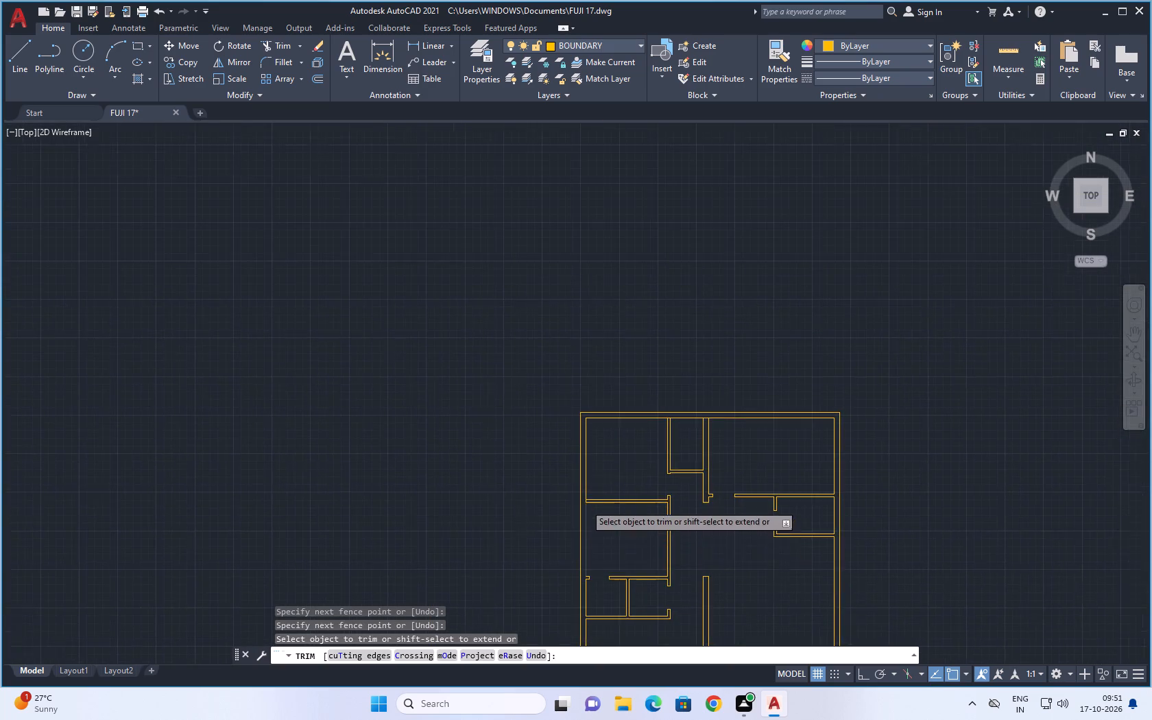
scroll(585, 502, up, 6)
drag(538, 544, 577, 547)
Trim the top exterior wall's inner face between the lines of the thin upper vertical wall.
scroll(629, 466, down, 4)
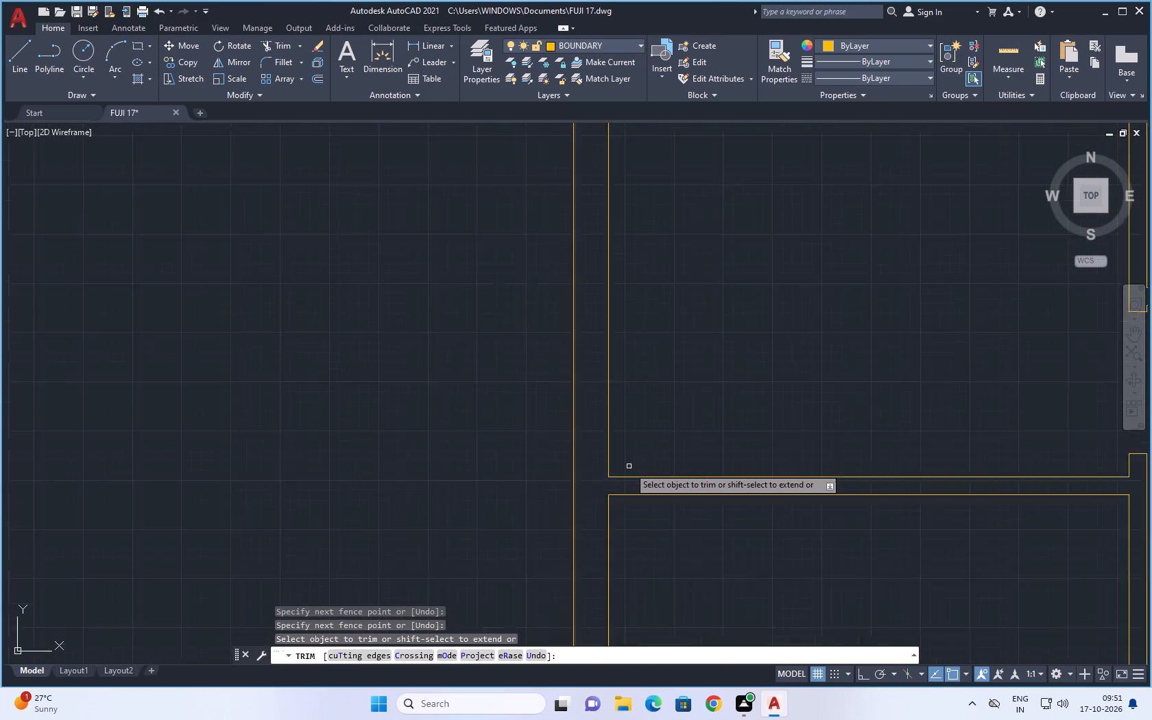
scroll(637, 462, down, 3)
middle_drag(708, 409, 484, 508)
scroll(492, 490, up, 3)
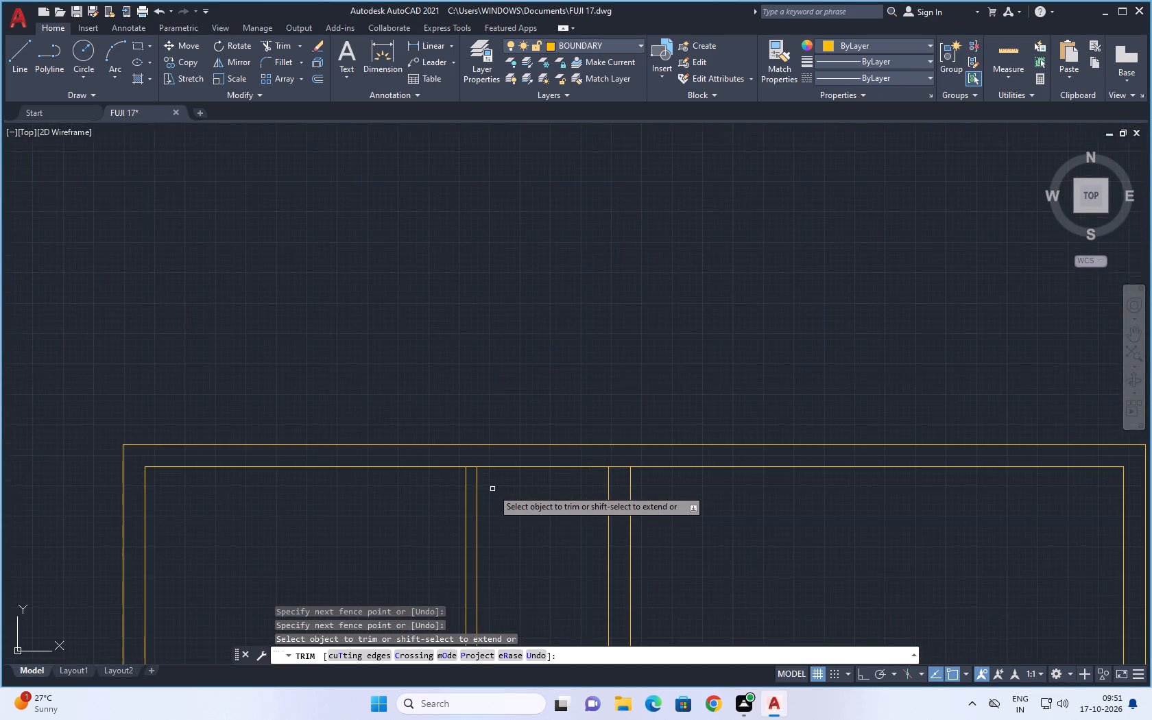
scroll(493, 489, up, 4)
drag(341, 339, 338, 400)
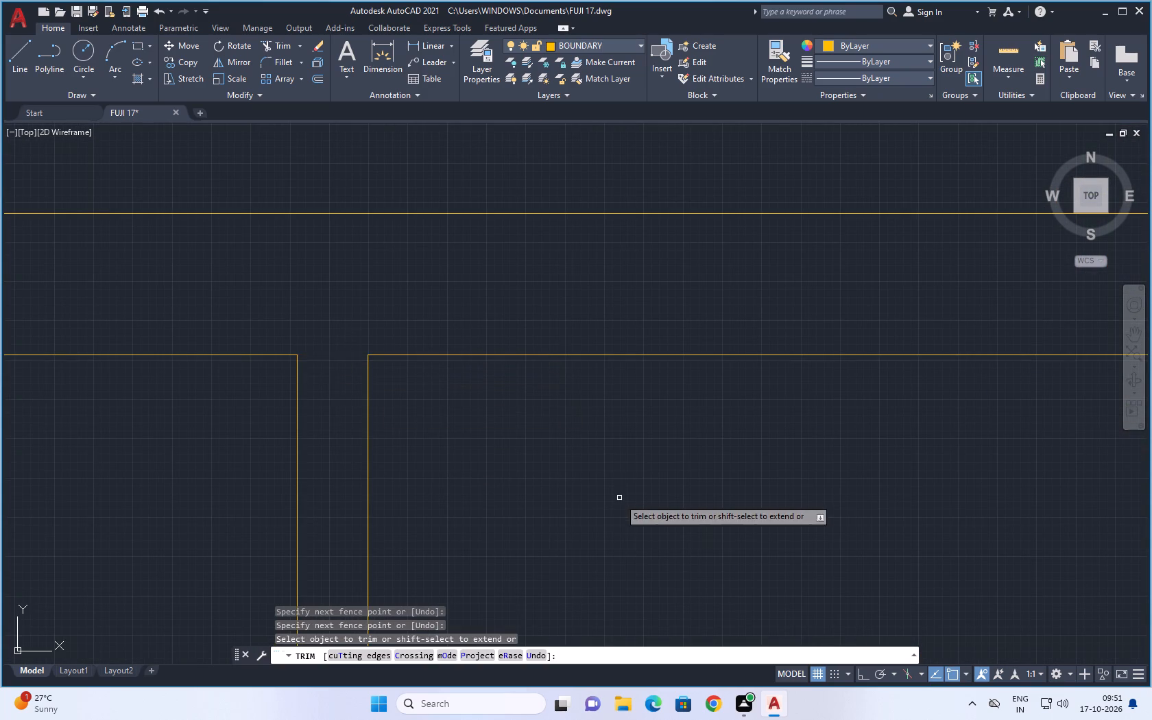
Trim the top exterior wall's inner face between the lines of the thick upper central vertical wall.
scroll(622, 514, down, 3)
middle_drag(680, 523, 572, 522)
scroll(665, 491, up, 3)
drag(688, 444, 690, 469)
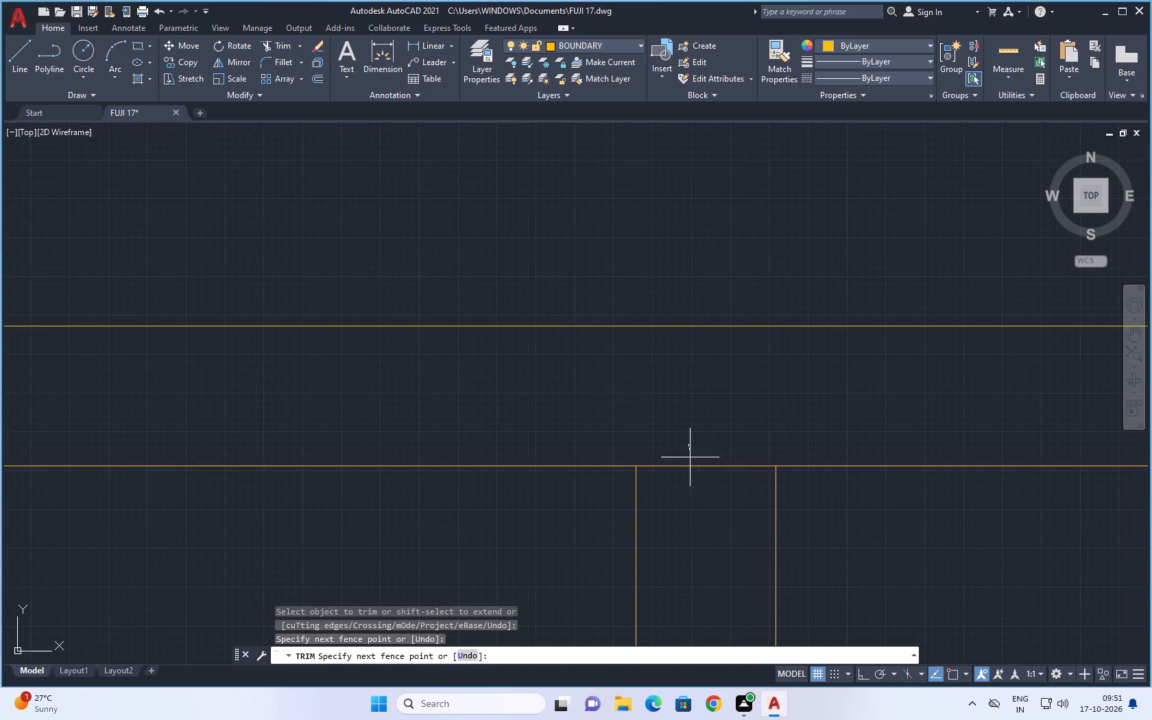
drag(690, 469, 690, 493)
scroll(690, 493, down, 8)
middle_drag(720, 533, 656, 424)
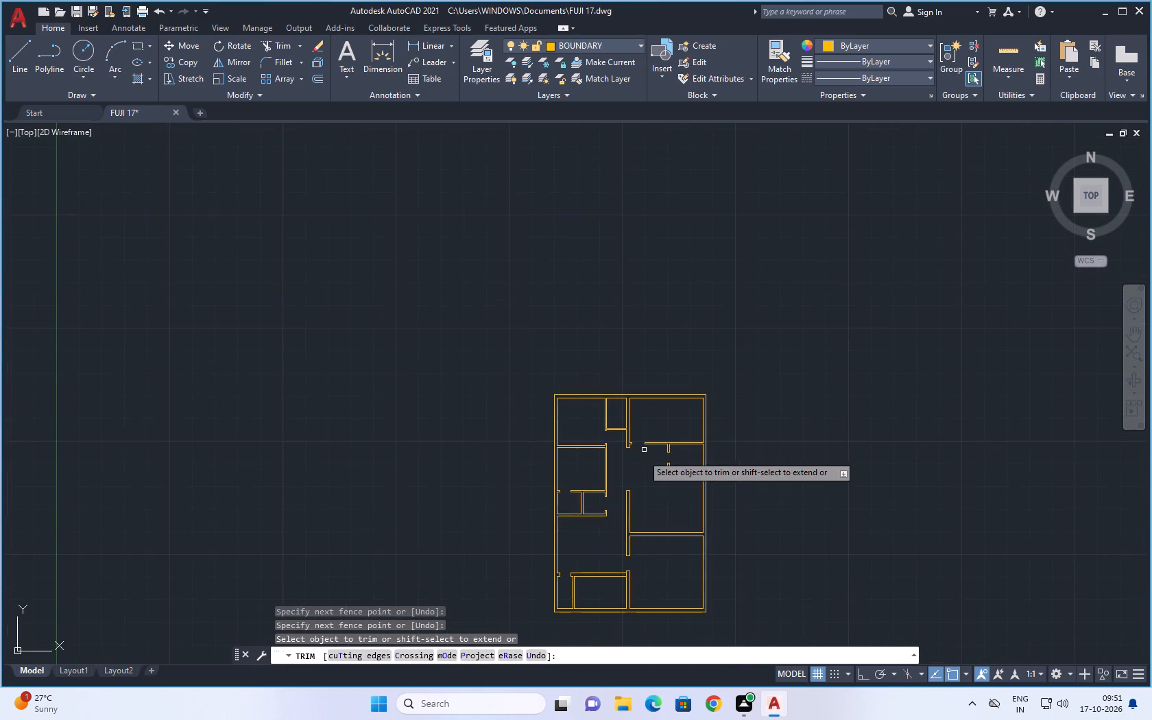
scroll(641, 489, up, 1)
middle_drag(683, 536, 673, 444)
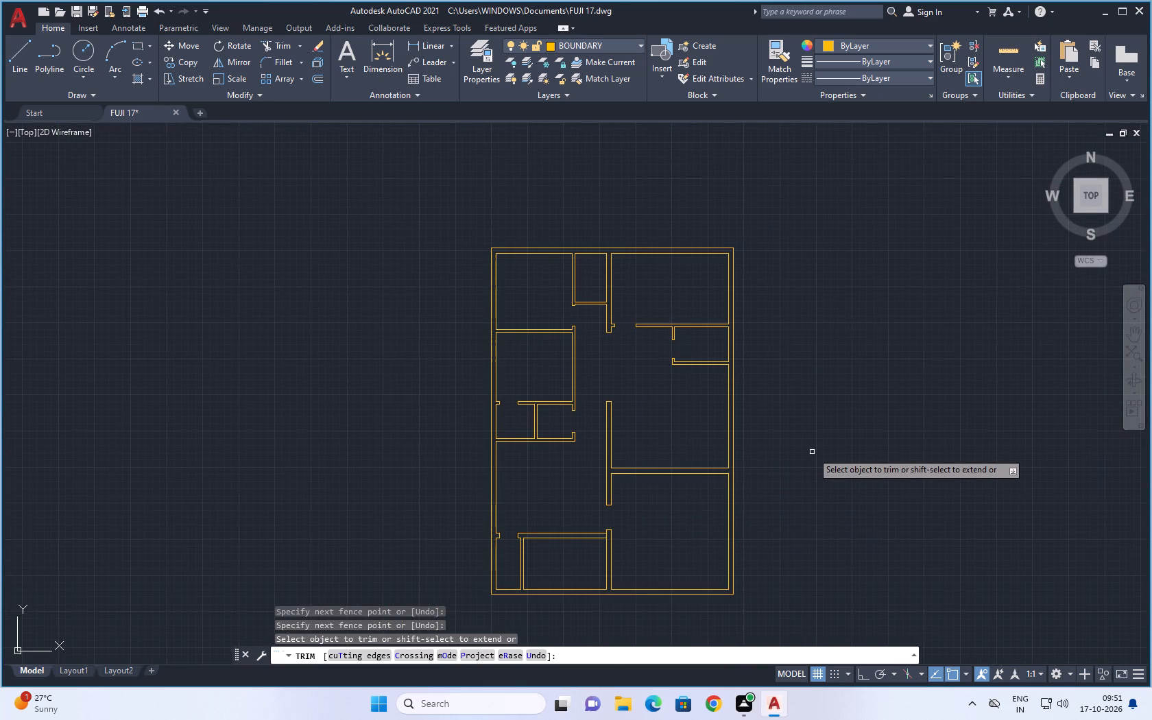
Draw a line across the top end of the thick upper central vertical wall, along the top exterior wall's inner face.
middle_drag(807, 444, 825, 403)
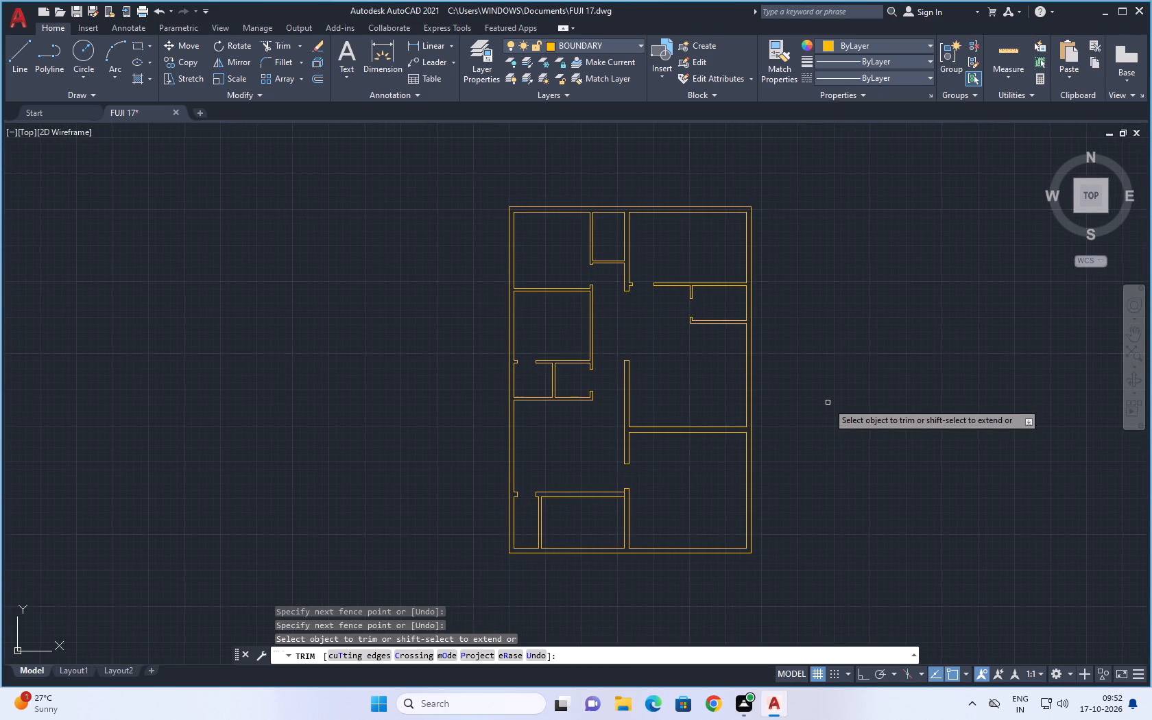
key(Escape)
key(Escape)
click(23, 62)
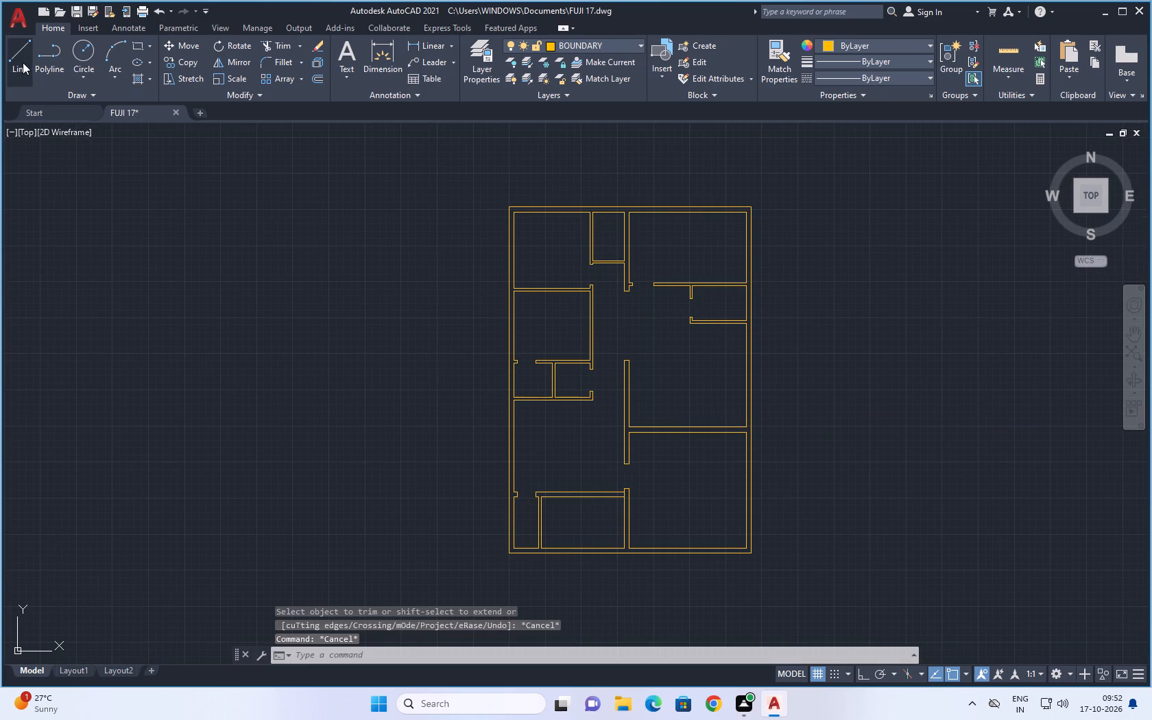
scroll(629, 206, up, 5)
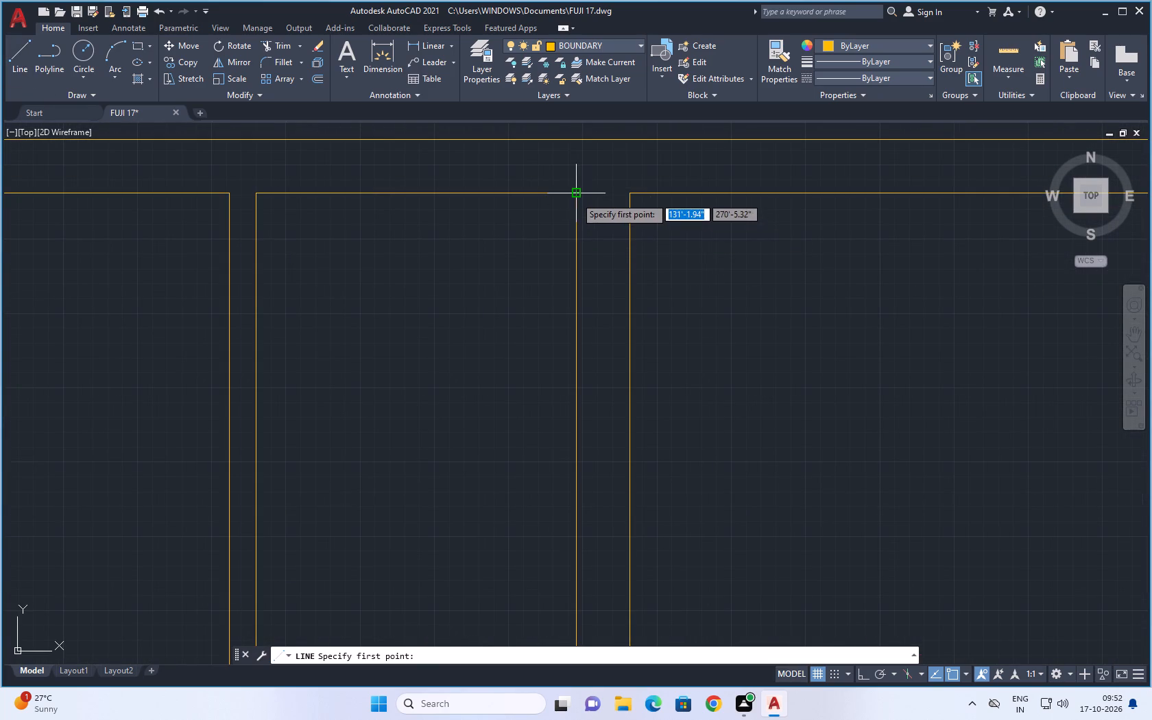
click(575, 197)
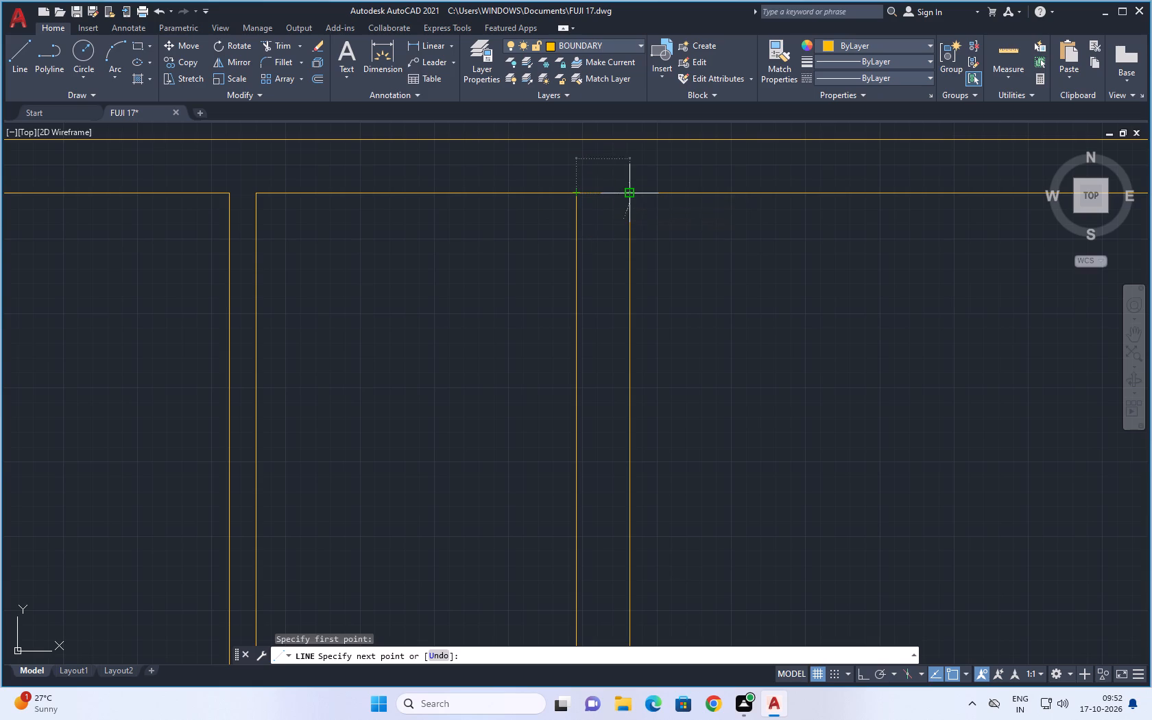
click(629, 195)
key(Escape)
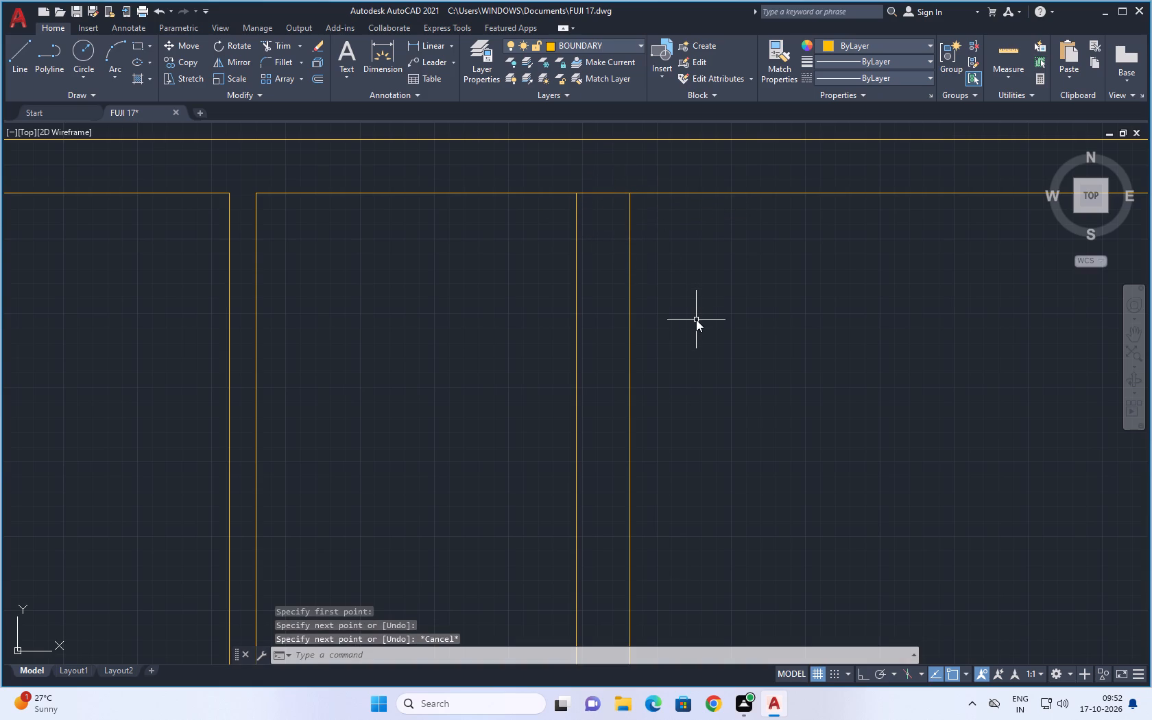
Offset the short line across the upper central wall's top end 6" downward to mark the first door jamb.
key(o)
key(Return)
key(6)
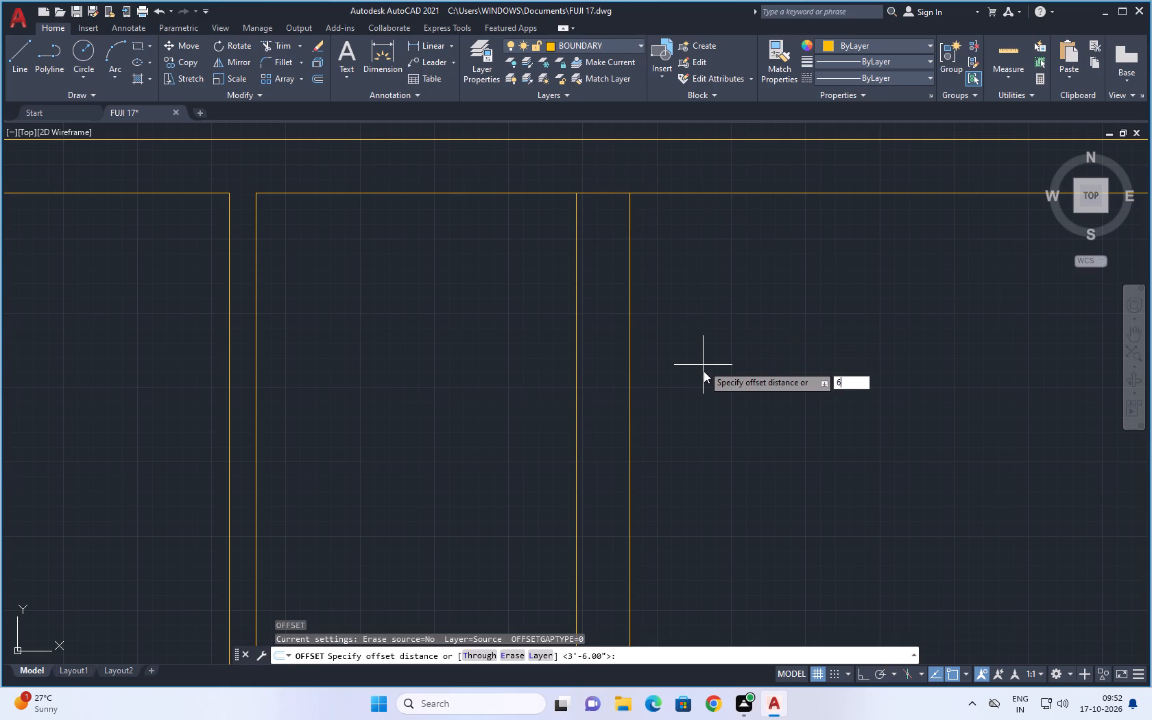
key(shift+quotedbl)
key(Return)
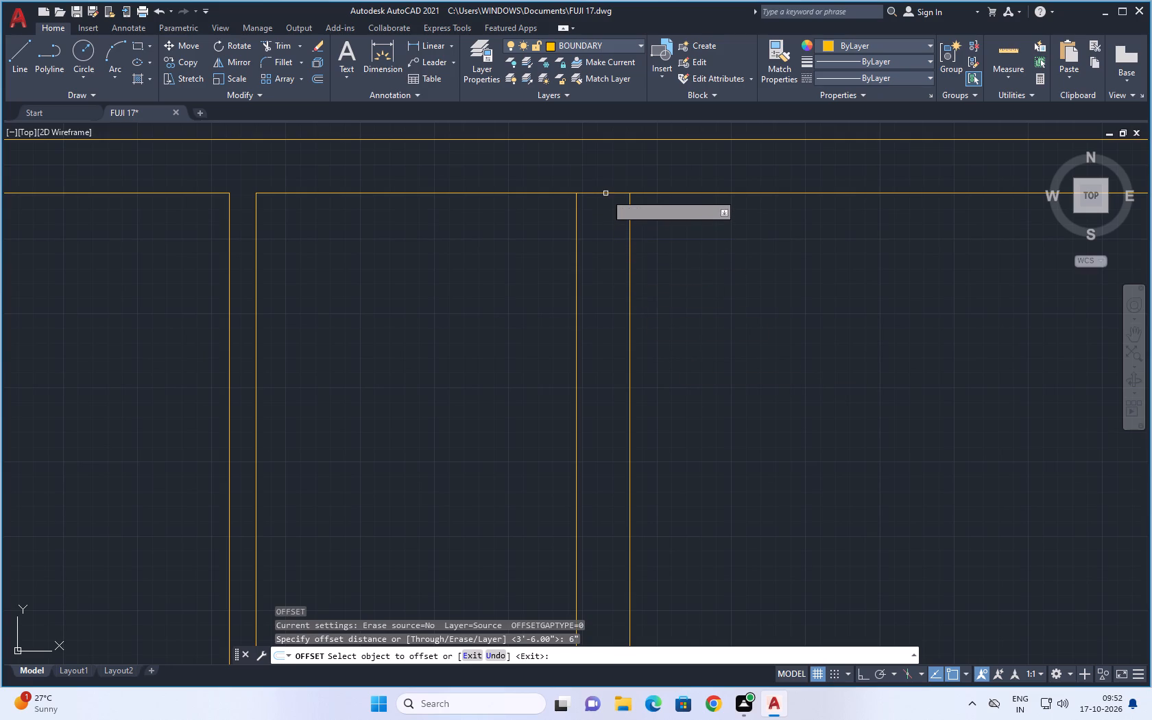
click(605, 193)
click(606, 244)
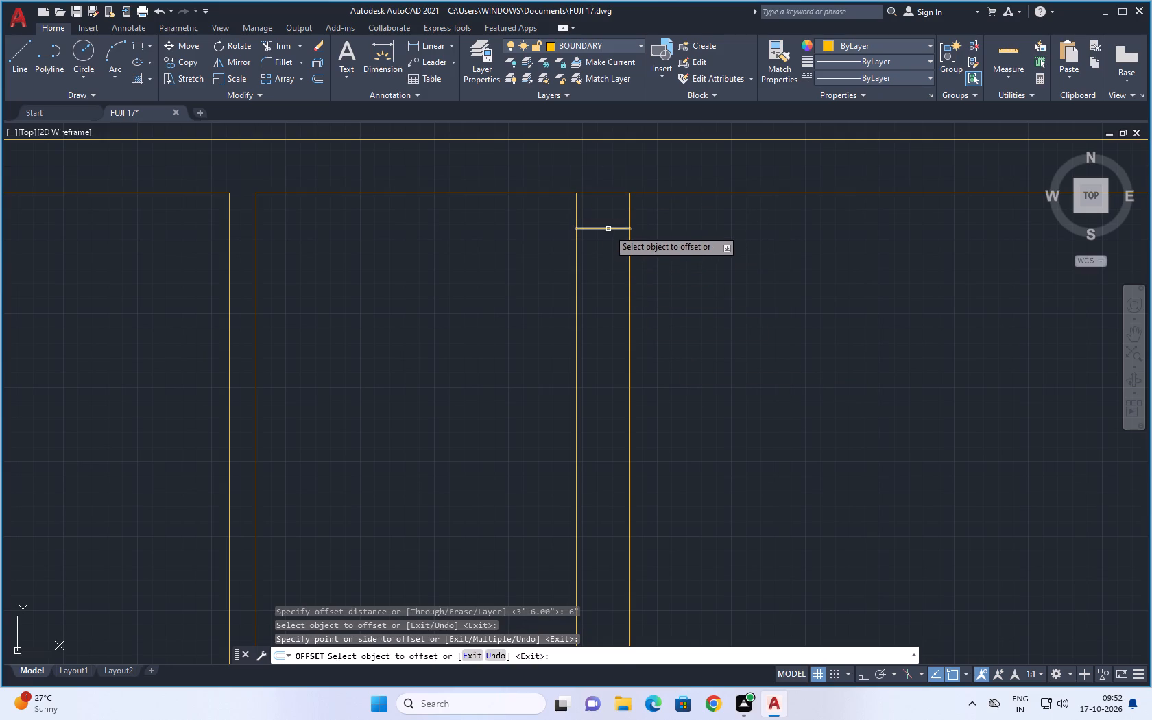
Offset the upper door jamb line in the upper central wall 2'8" downward to mark the opening's other side.
click(609, 228)
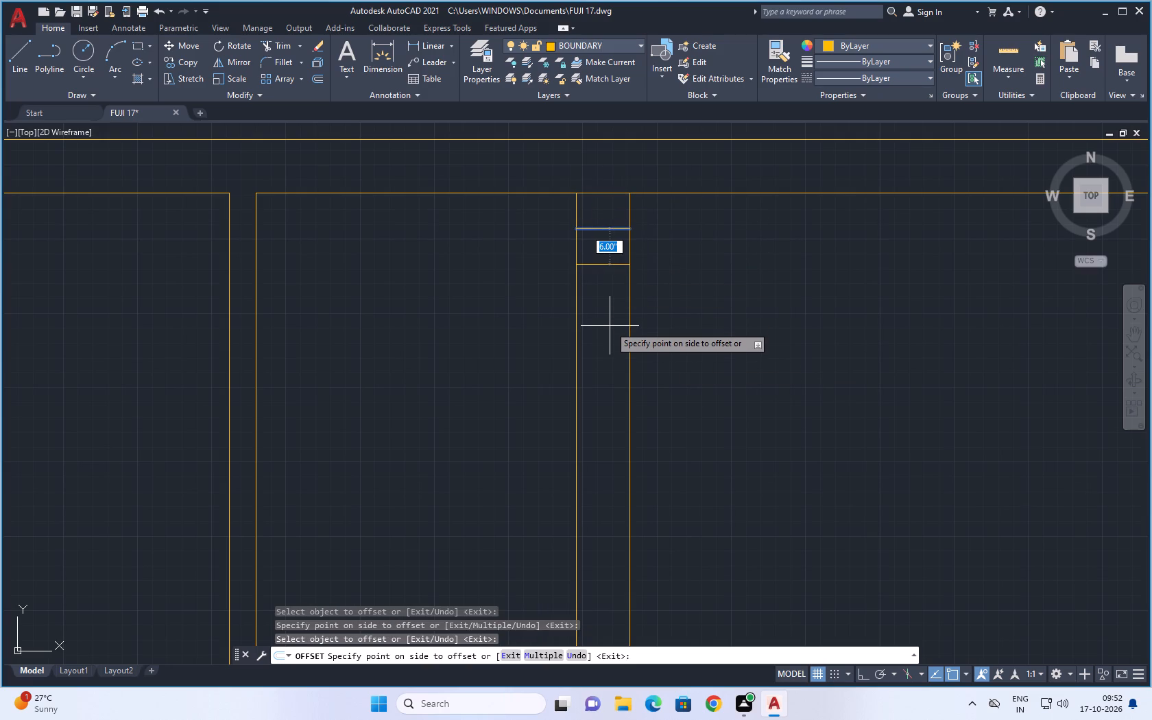
key(2)
text('8")
key(Return)
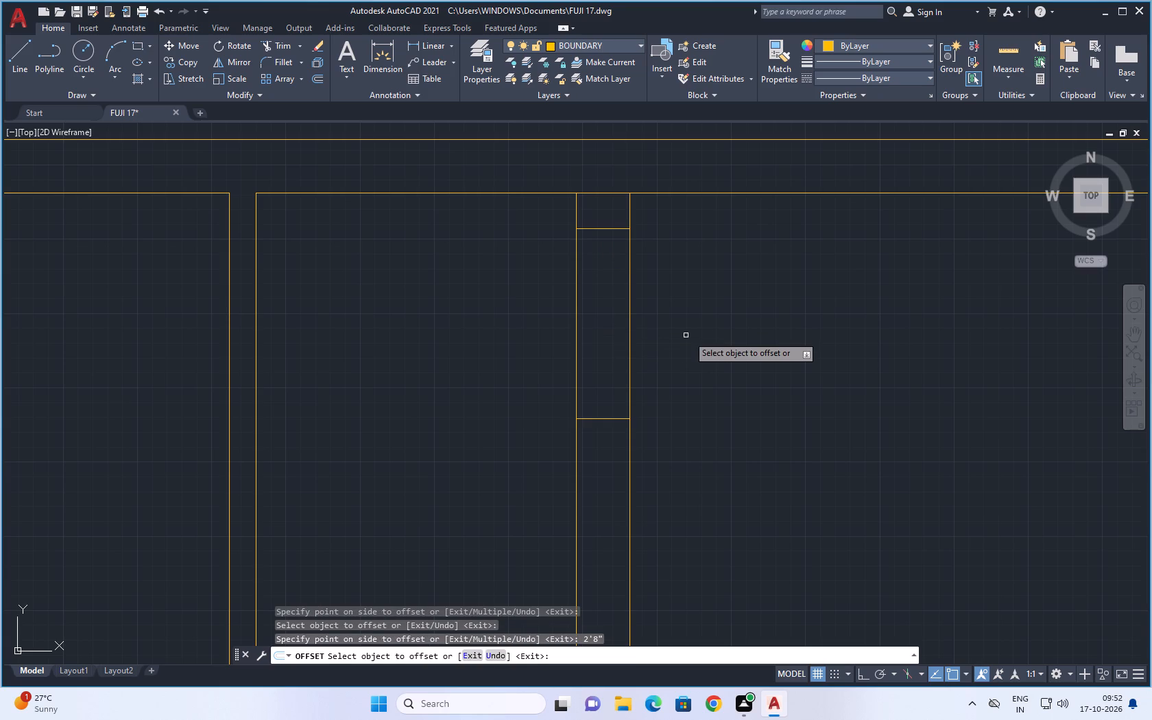
scroll(739, 333, down, 3)
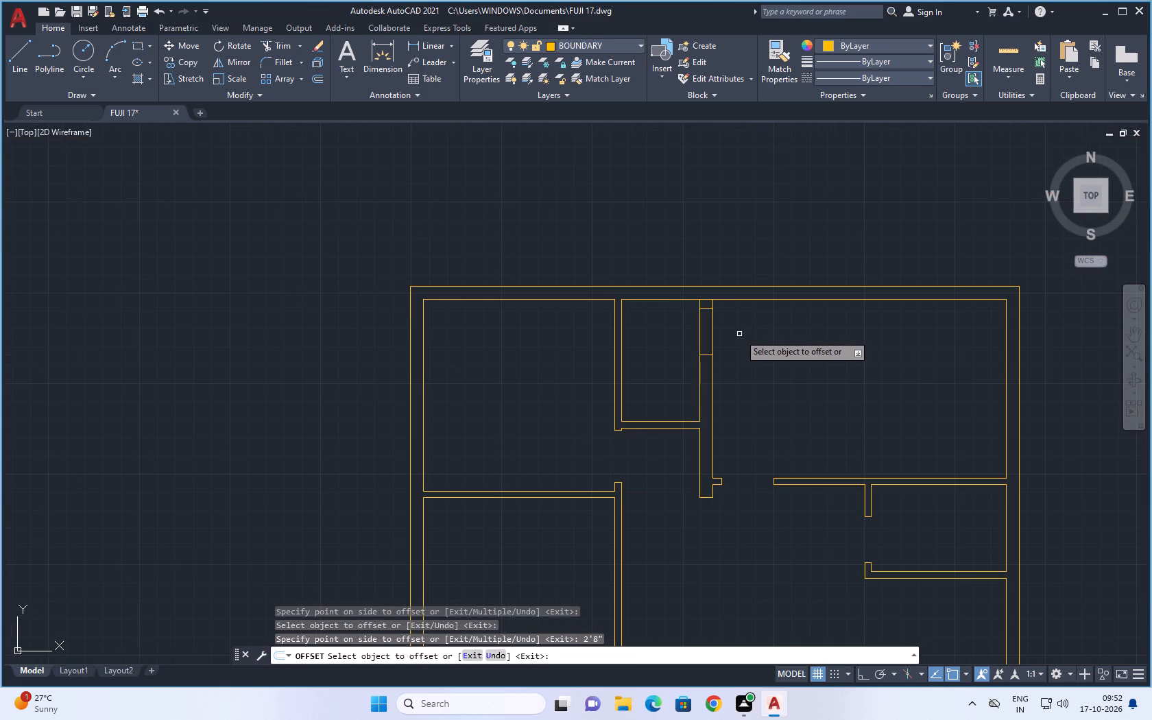
key(Escape)
key(Escape)
key(Escape)
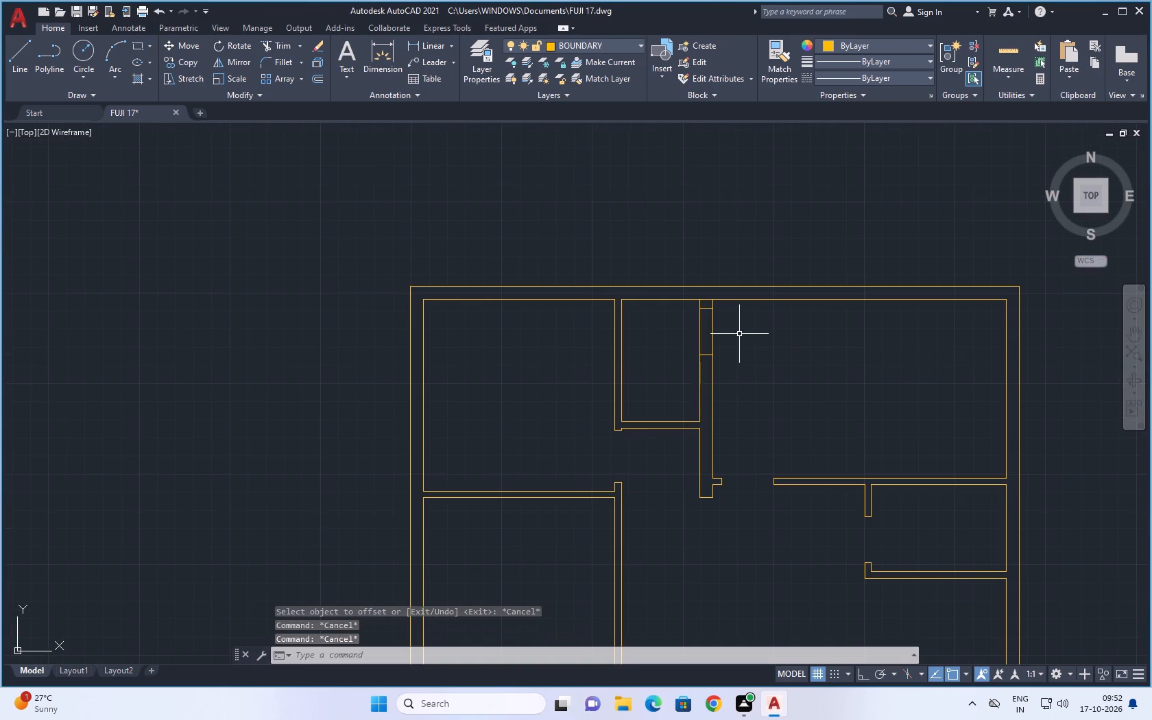
Trim both faces of the thick upper central wall between the two jamb lines to open the 2'8" doorway.
click(267, 39)
scroll(695, 330, up, 2)
drag(671, 317, 765, 336)
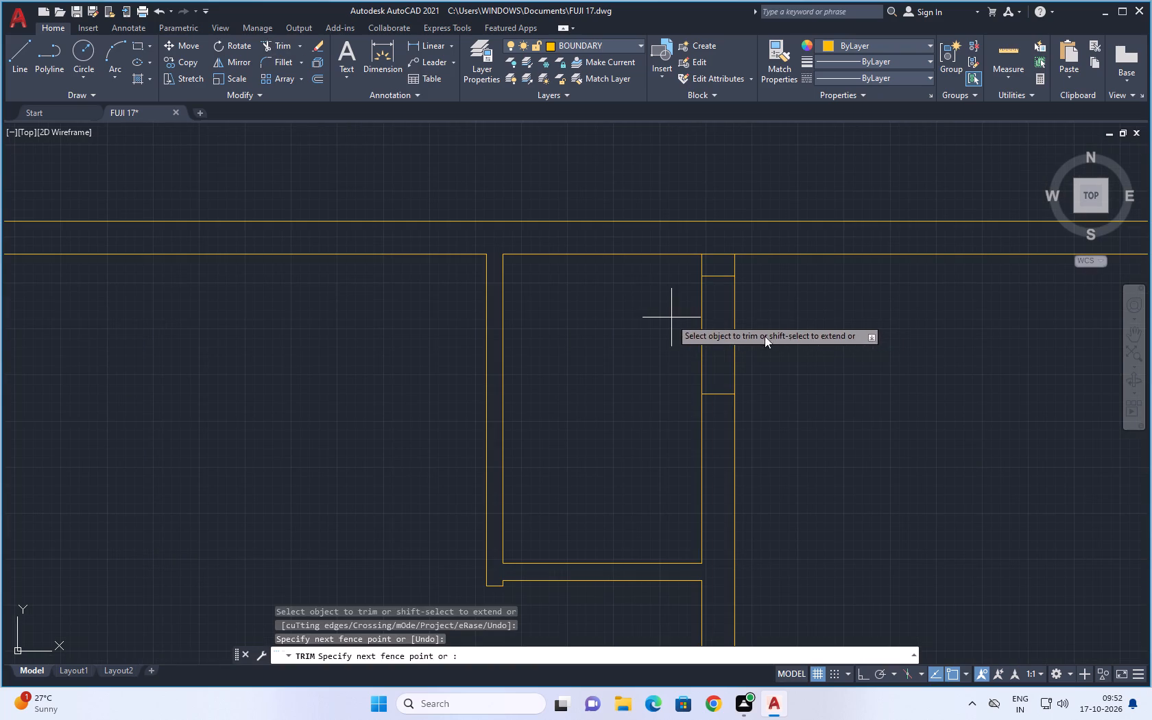
drag(765, 336, 791, 336)
scroll(799, 334, down, 3)
middle_drag(833, 375, 721, 283)
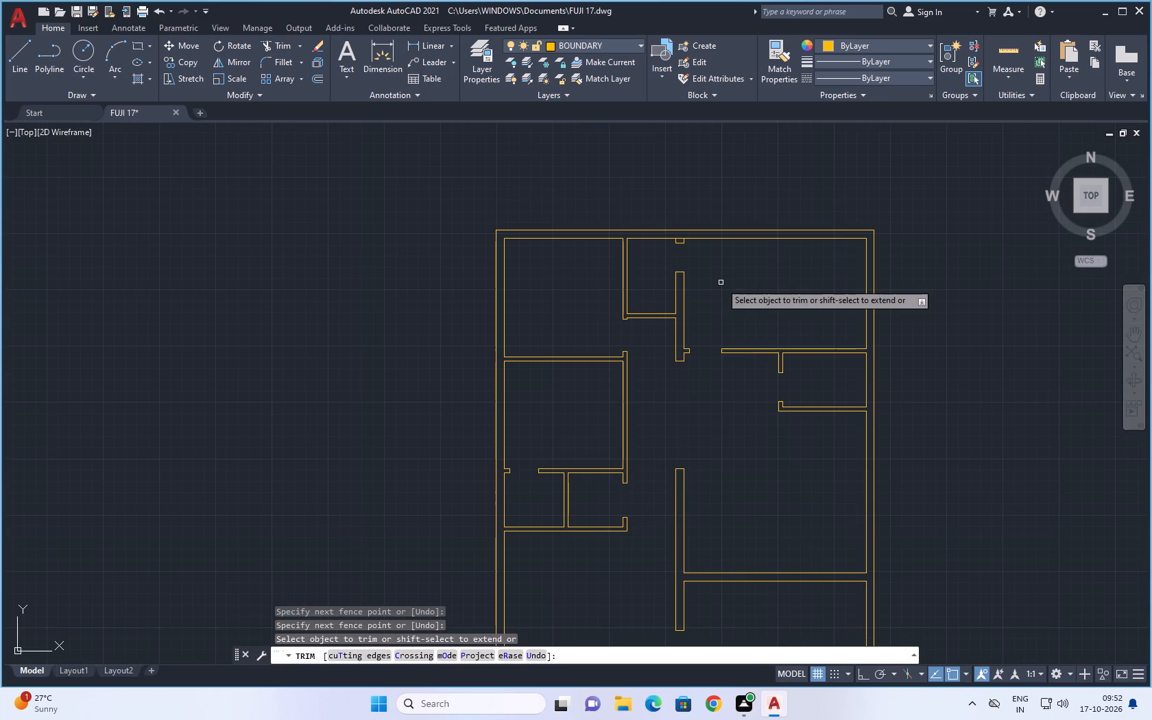
middle_drag(930, 406, 840, 337)
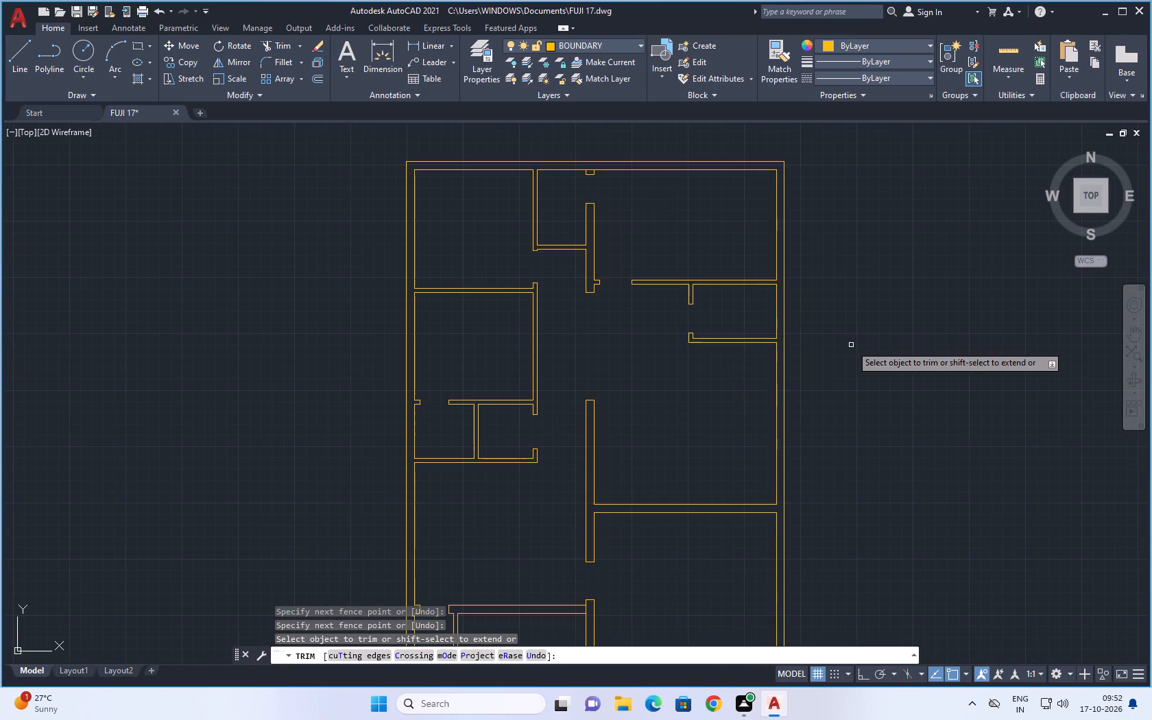
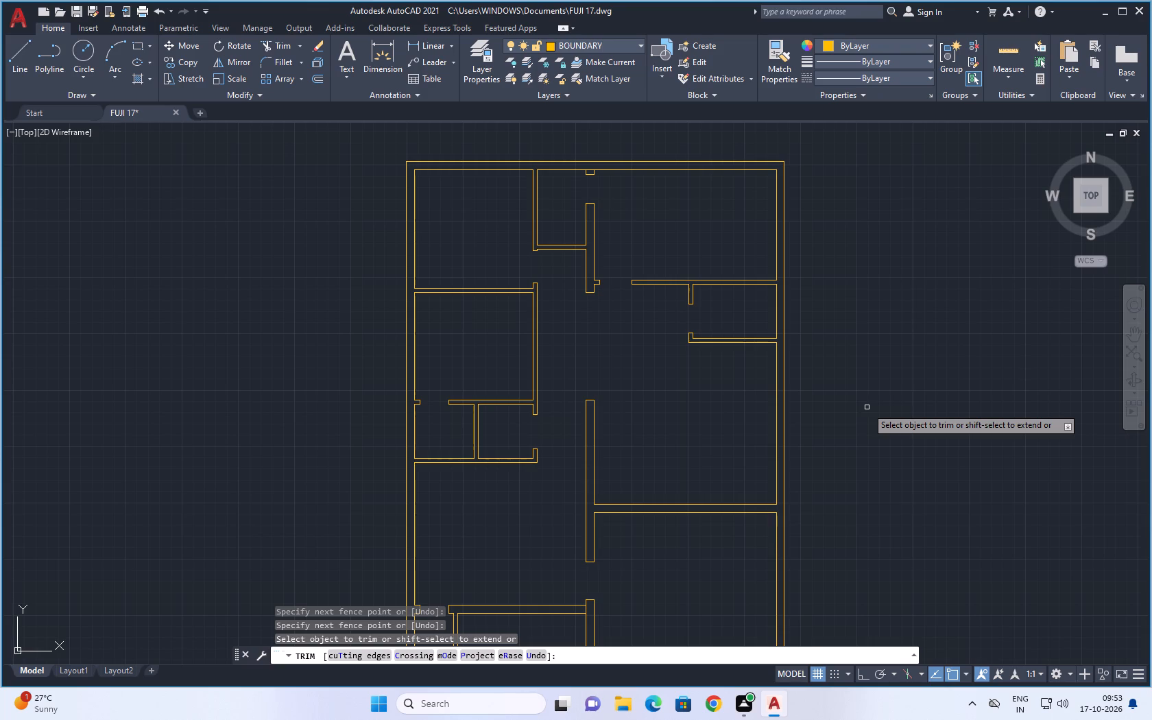
Finish trimming the doorway and make the DOORS layer current.
scroll(883, 386, down, 1)
middle_drag(963, 354, 812, 387)
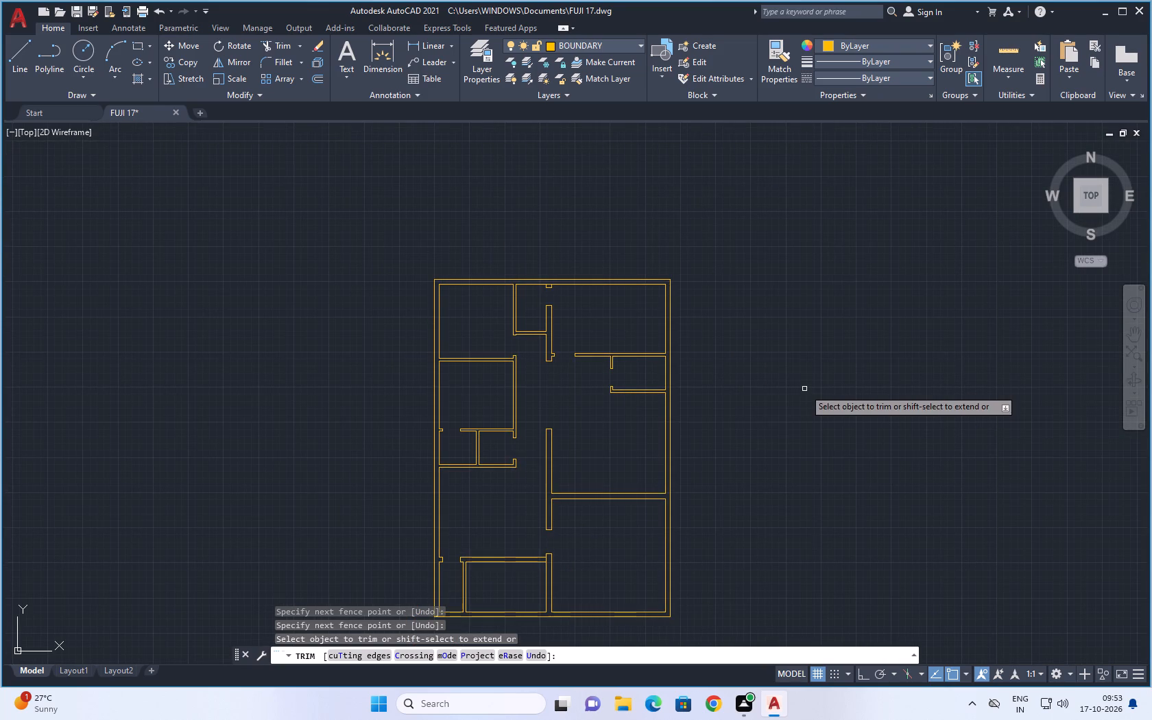
key(Escape)
key(Escape)
key(Escape)
click(615, 45)
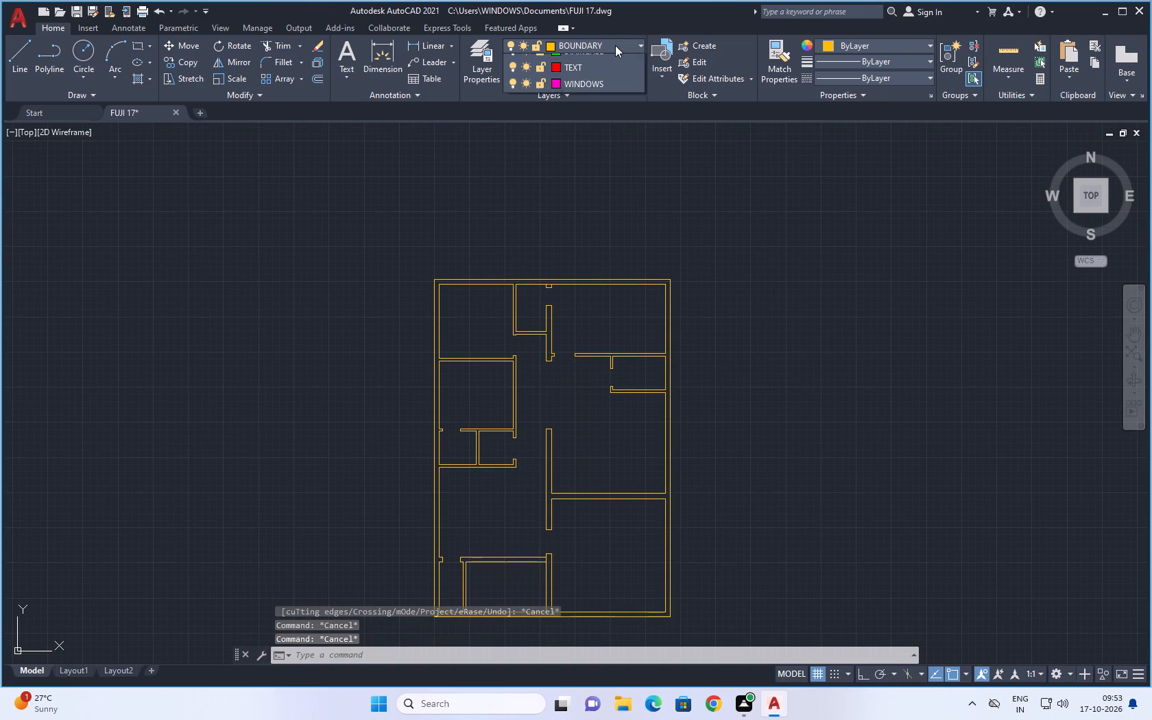
click(596, 93)
scroll(777, 243, down, 1)
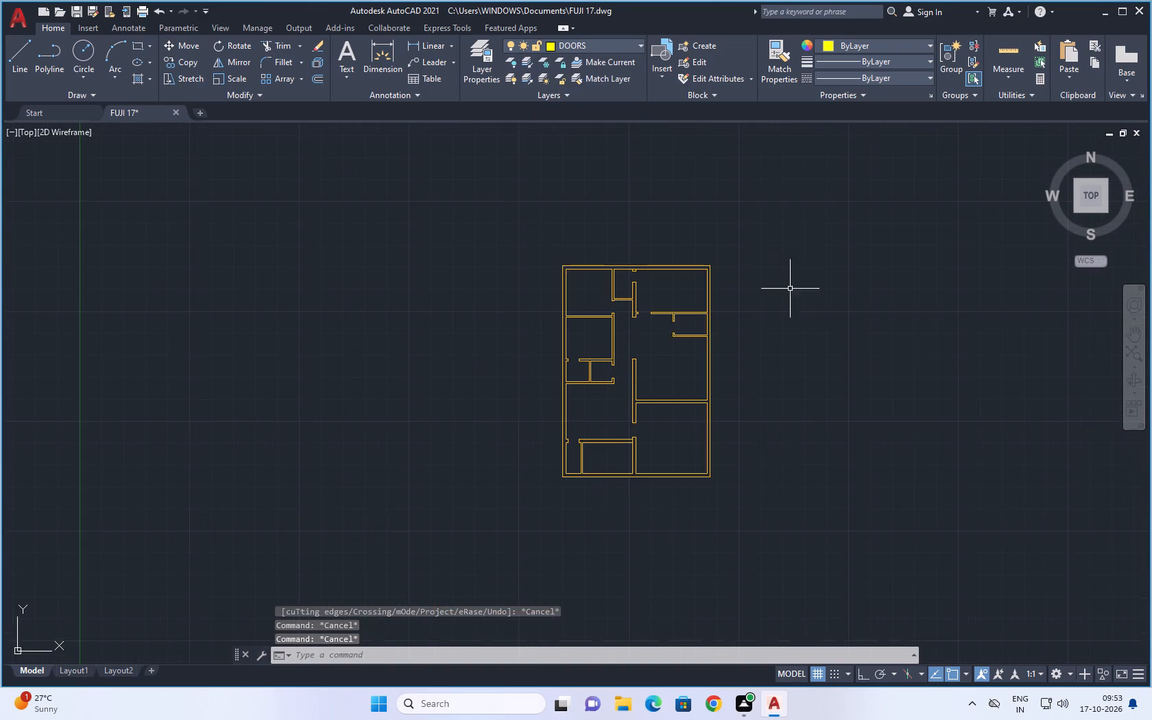
middle_drag(801, 301, 613, 236)
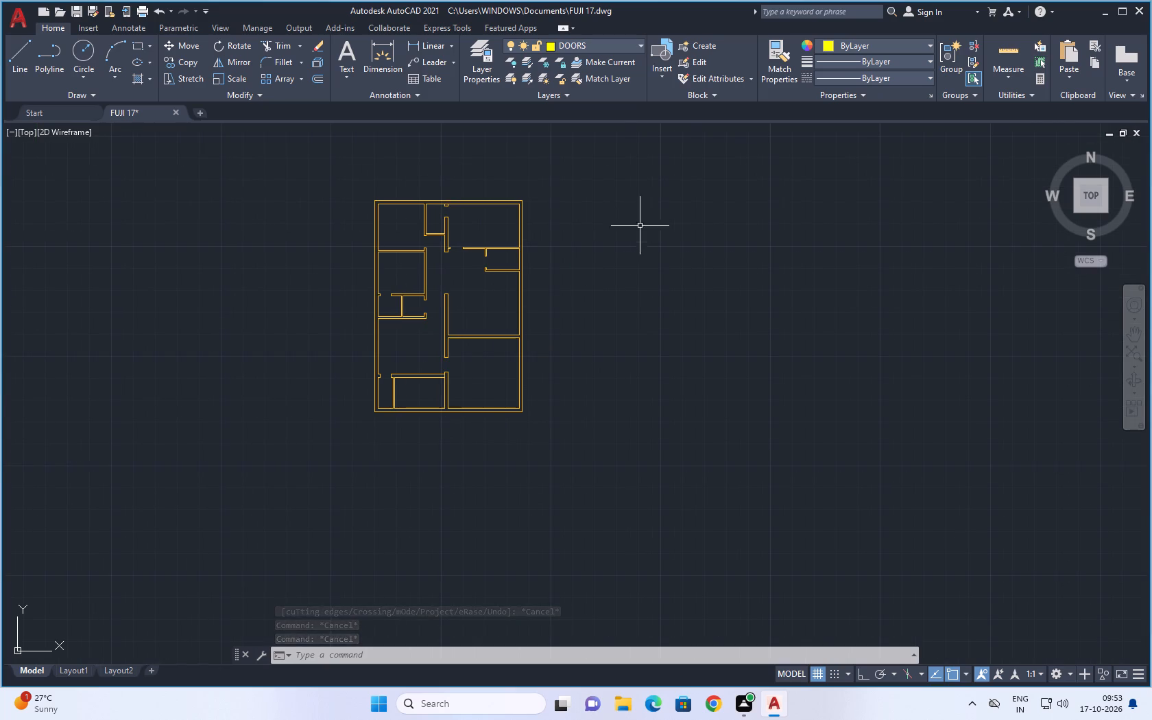
Change the DOORS layer's colour to red, index colour 10.
click(620, 46)
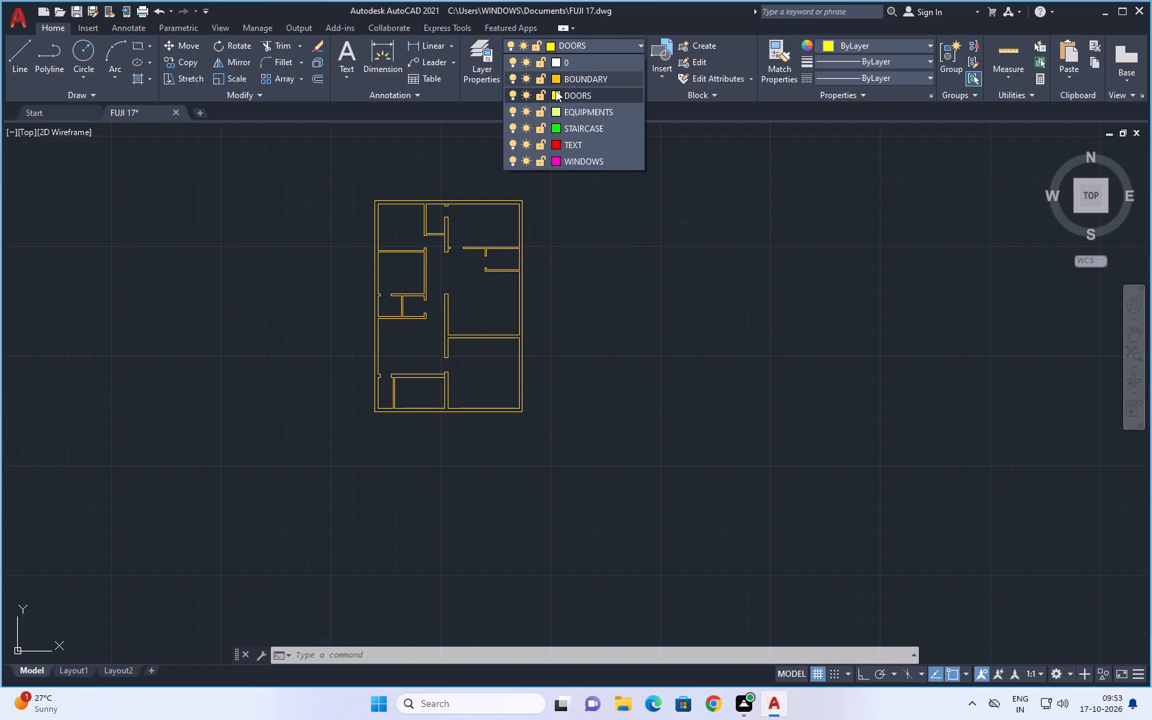
click(555, 97)
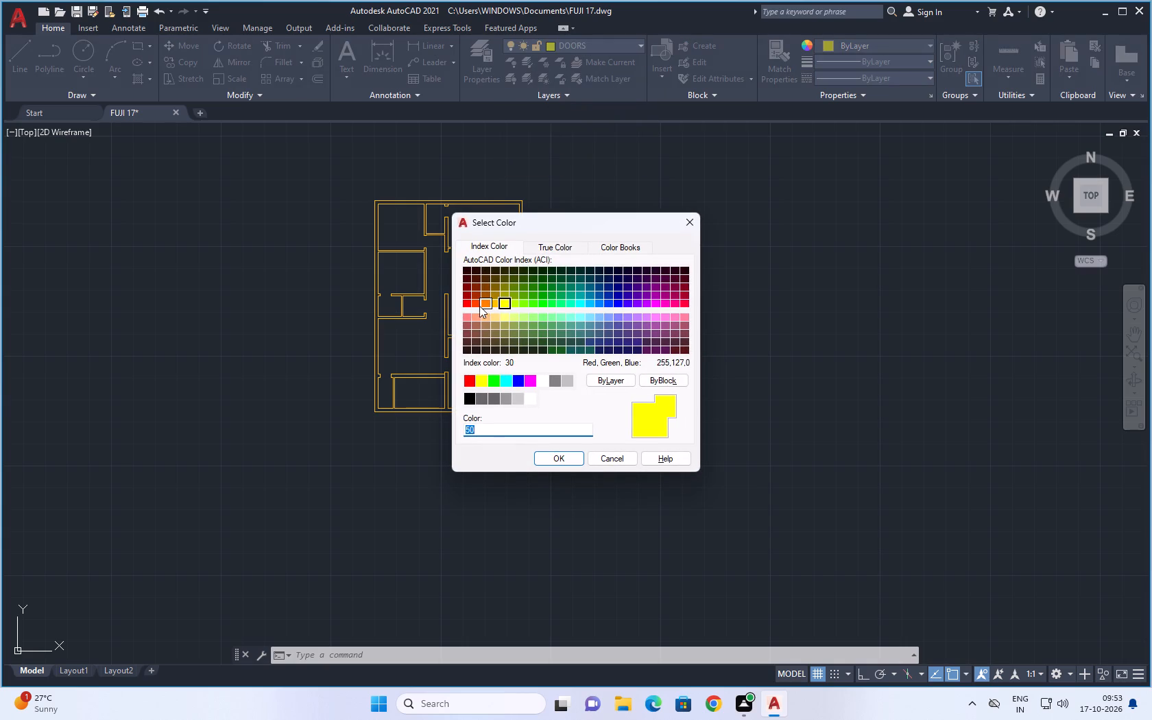
click(466, 302)
click(562, 457)
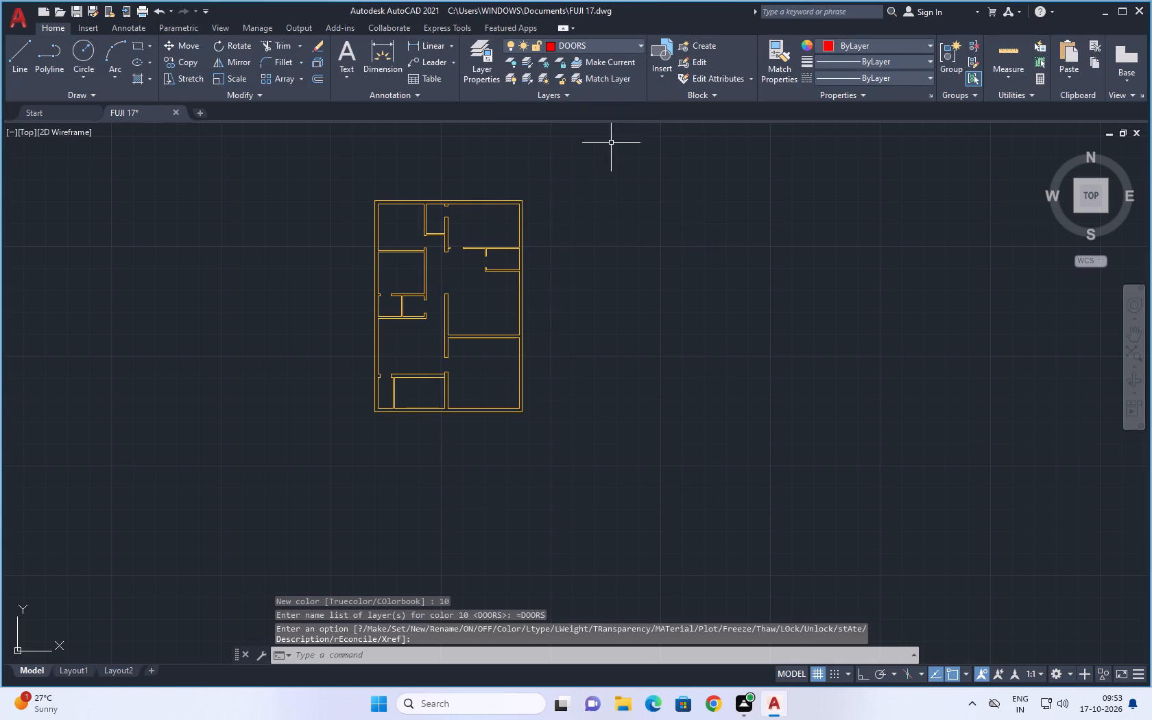
Change the TEXT layer's colour to yellow, index colour 50.
click(629, 38)
click(629, 45)
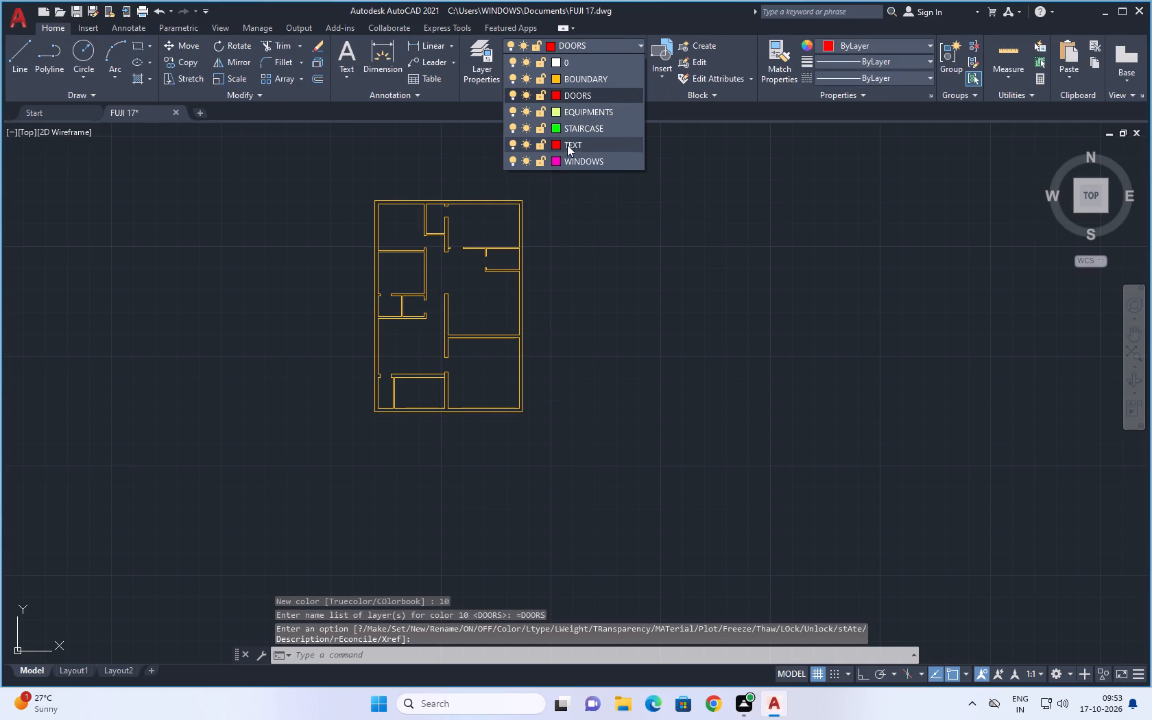
click(554, 145)
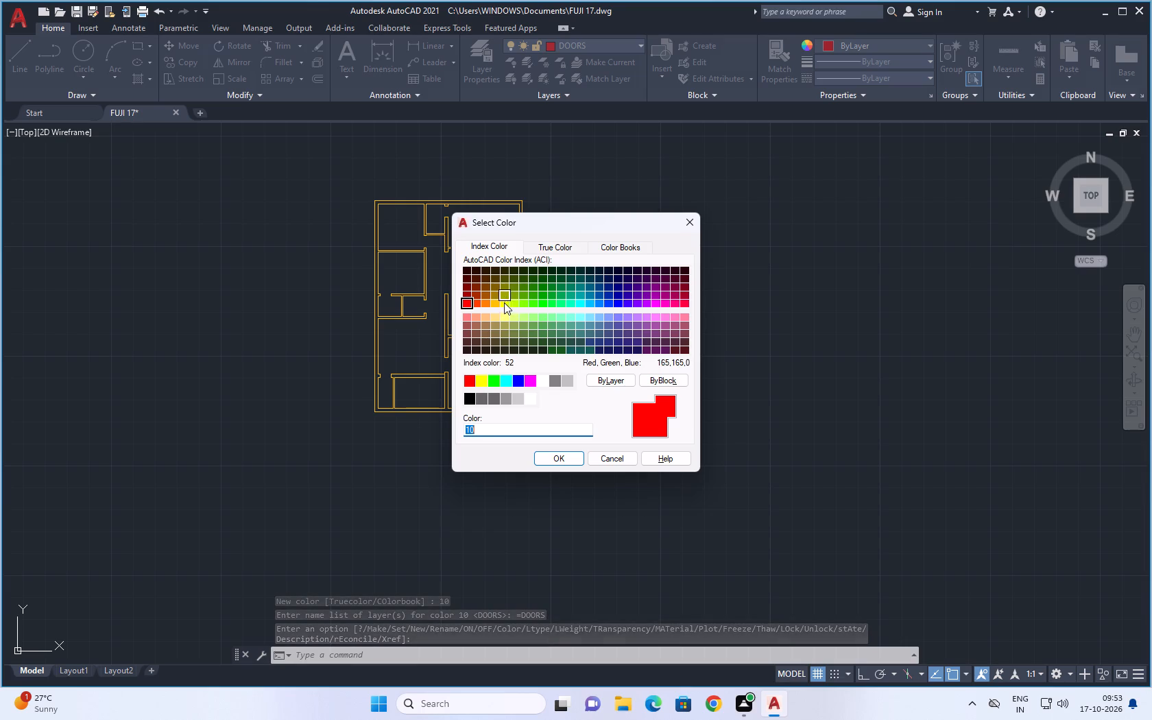
click(504, 307)
click(571, 462)
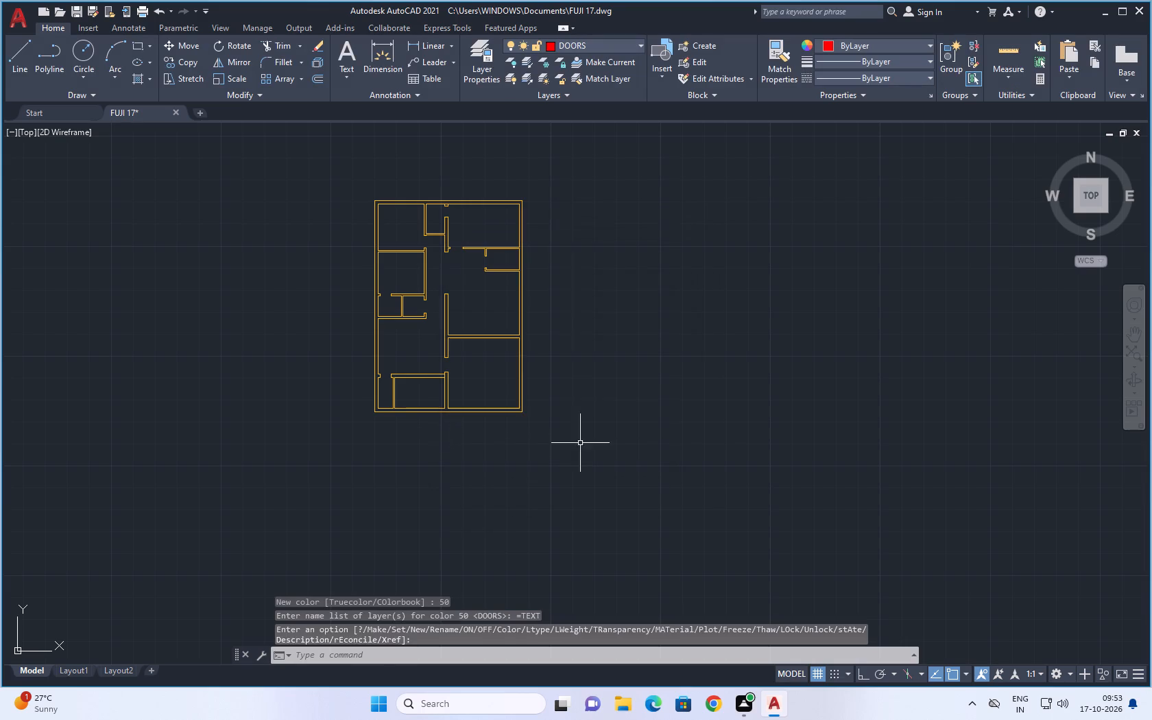
Insert the Door - Imperial block from the architectural tool palette in the empty space beside the floor plan.
middle_drag(636, 296, 636, 335)
scroll(645, 307, up, 1)
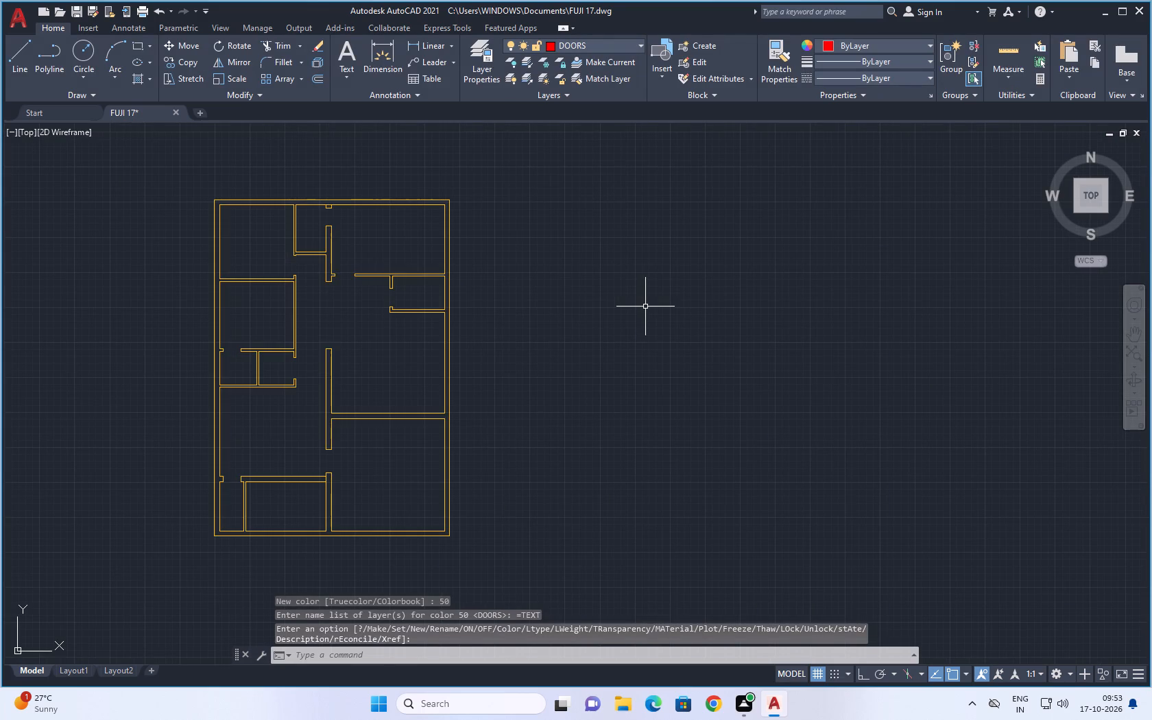
key(Escape)
key(Escape)
key(Escape)
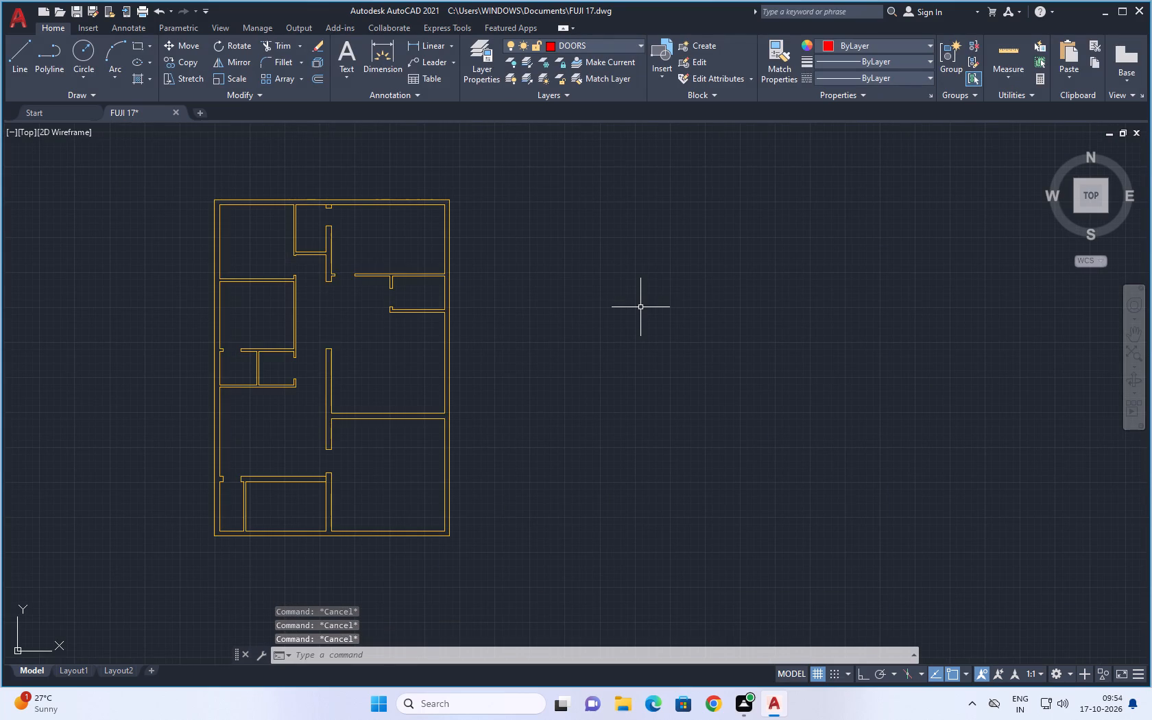
key(ctrl+2)
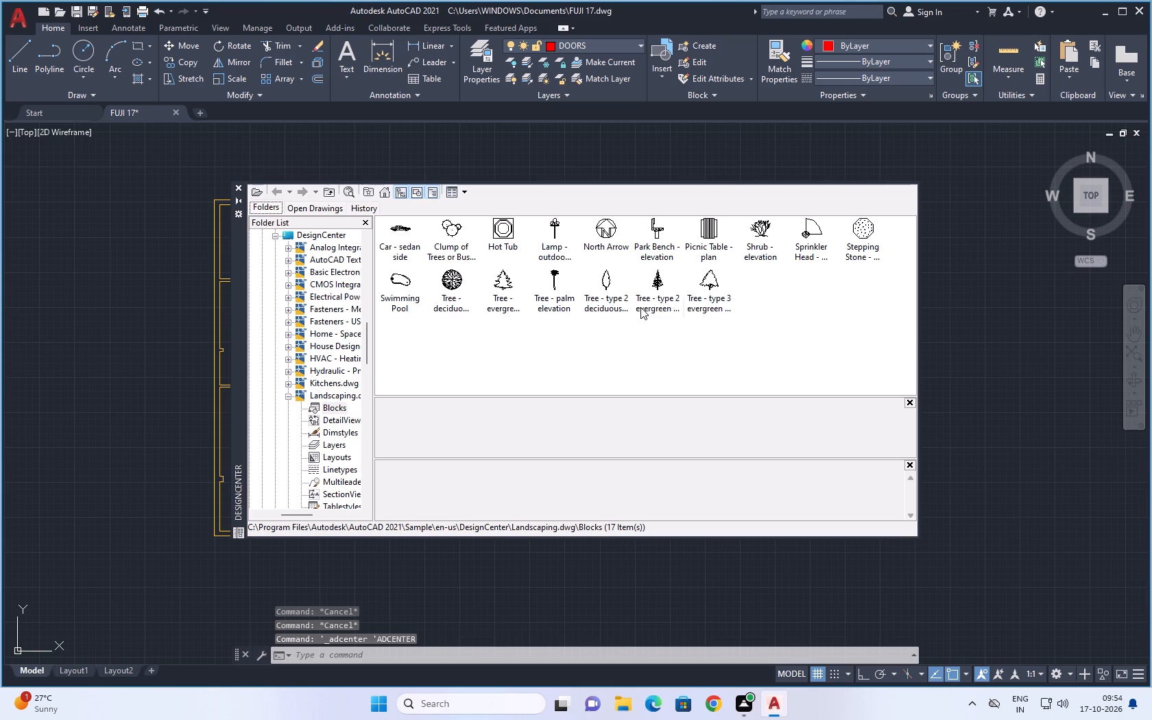
click(236, 186)
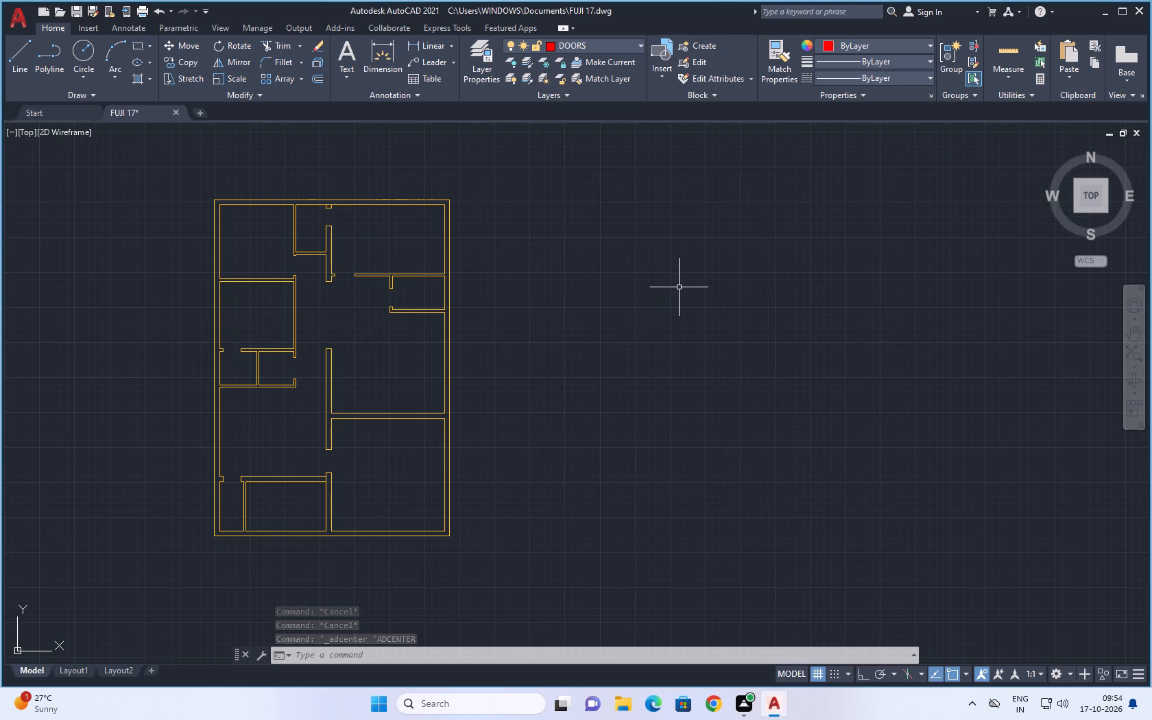
key(ctrl+3)
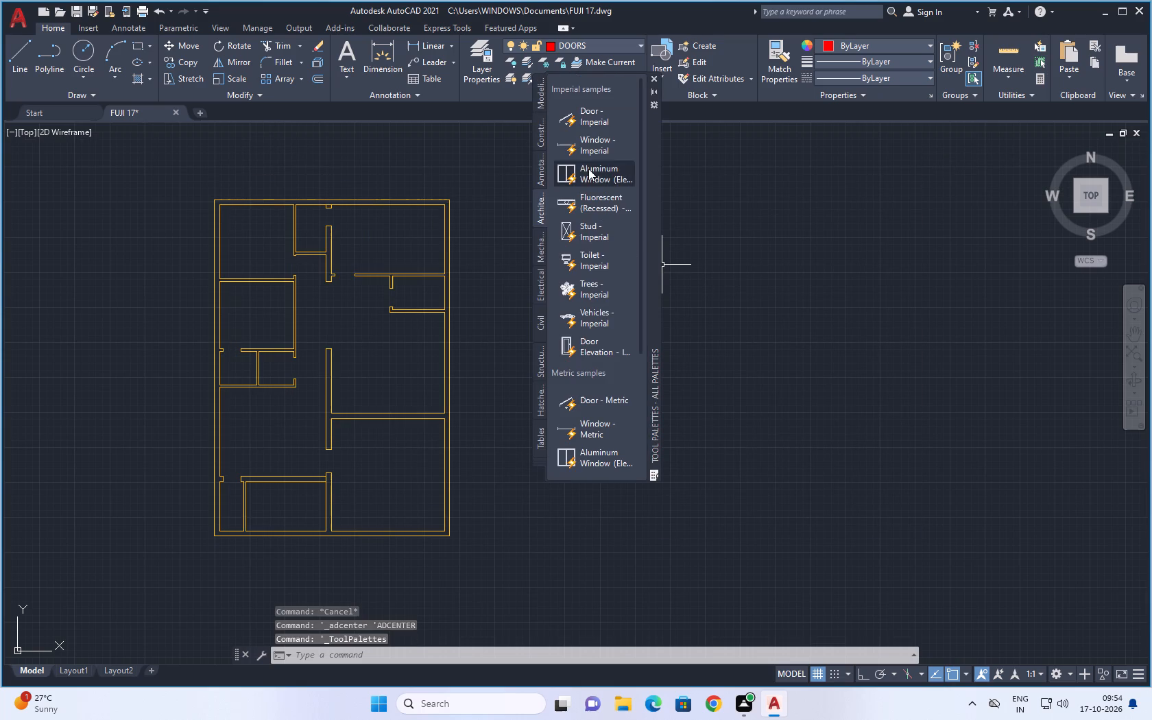
drag(581, 123, 806, 299)
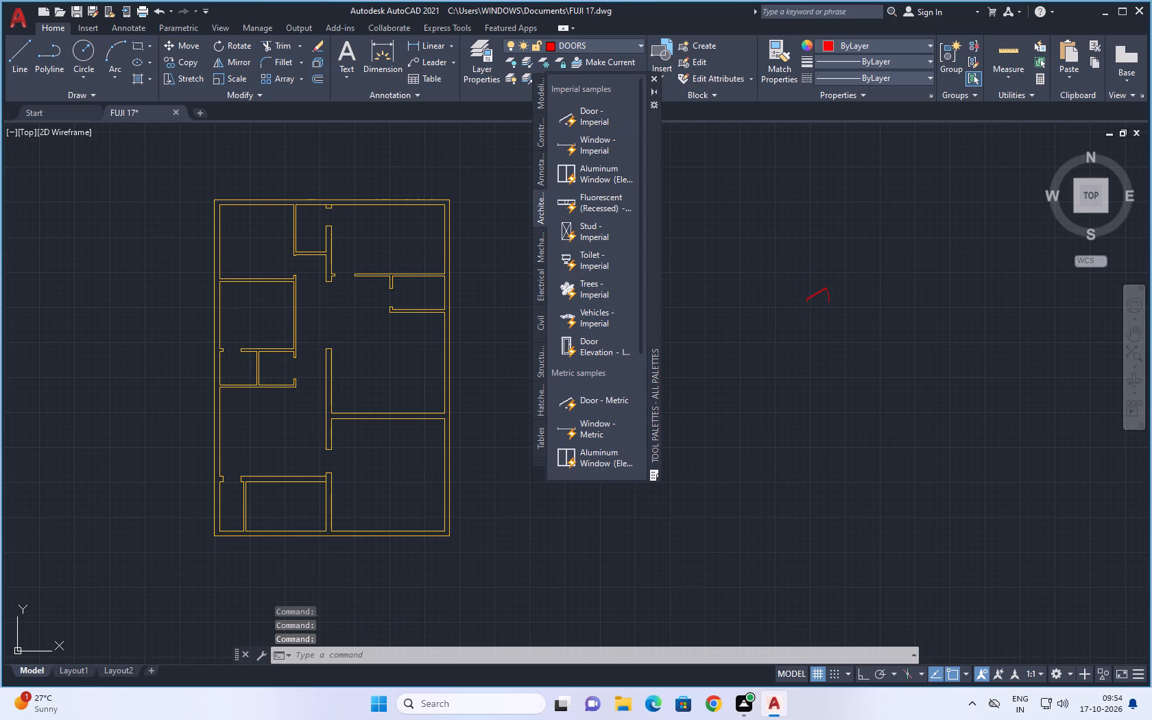
click(655, 80)
Set the inserted door block's opening angle so that its leaf stands perpendicular to the opening.
scroll(828, 307, up, 3)
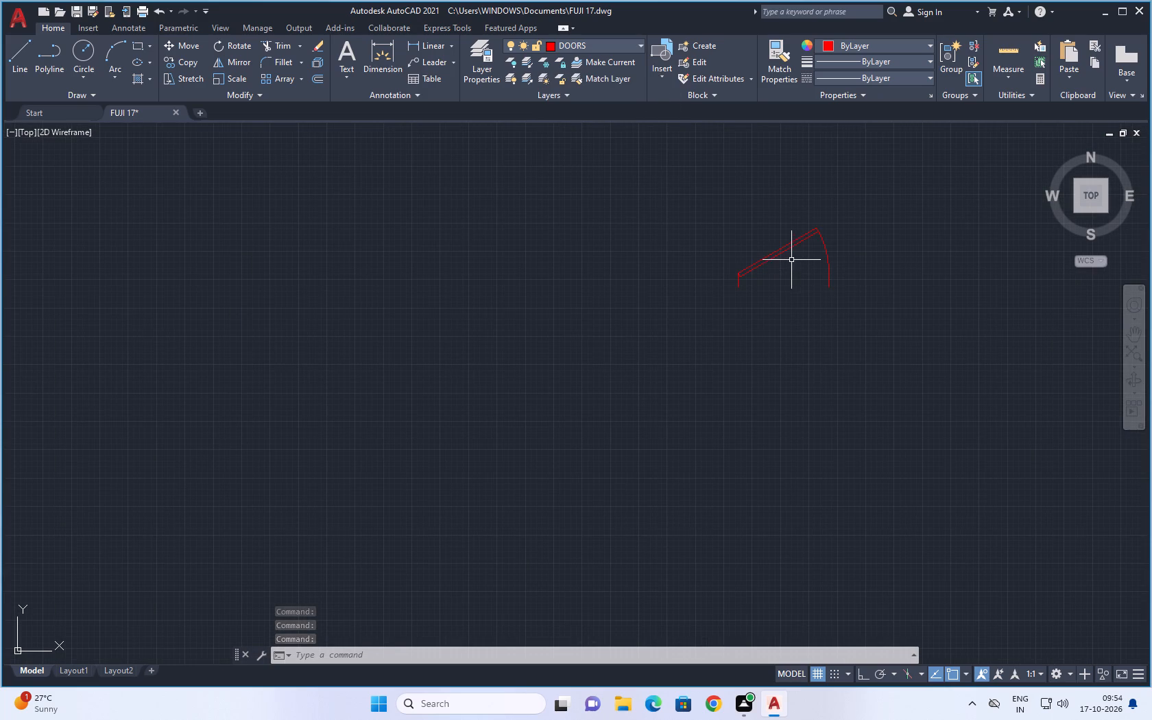
click(782, 250)
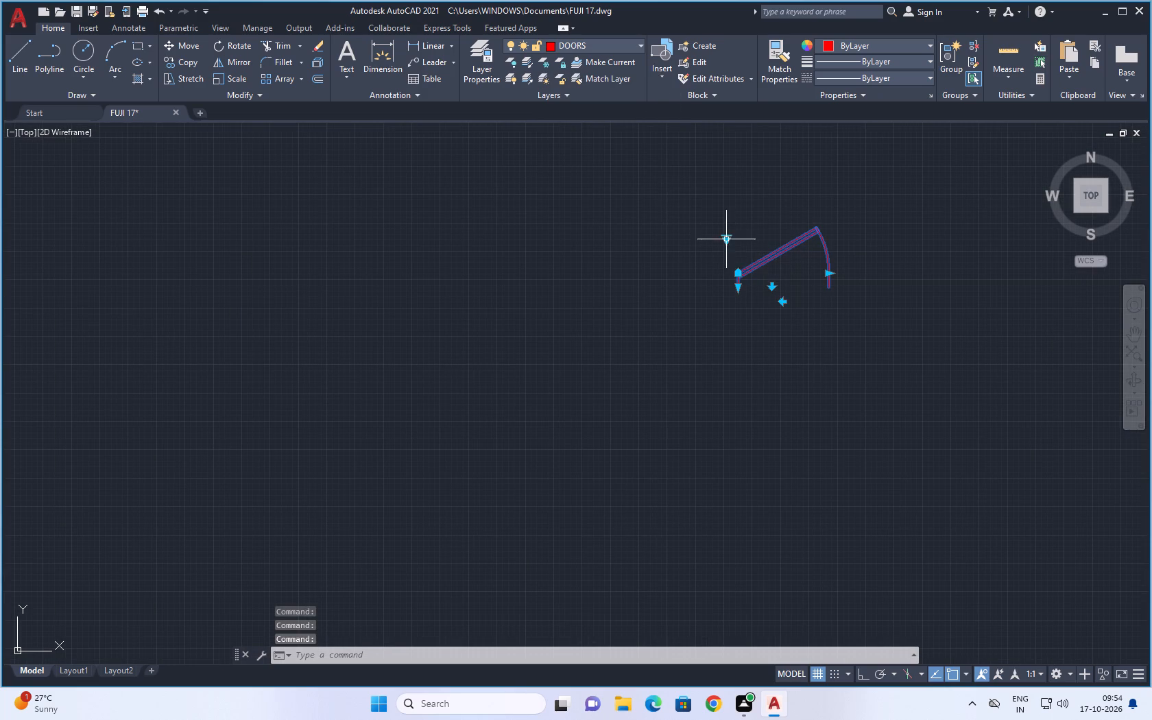
click(728, 239)
click(778, 296)
Copy the door block by its lower hinge-side endpoint to the lower left jamb corner of the upper right room's bottom-wall opening.
scroll(787, 309, down, 2)
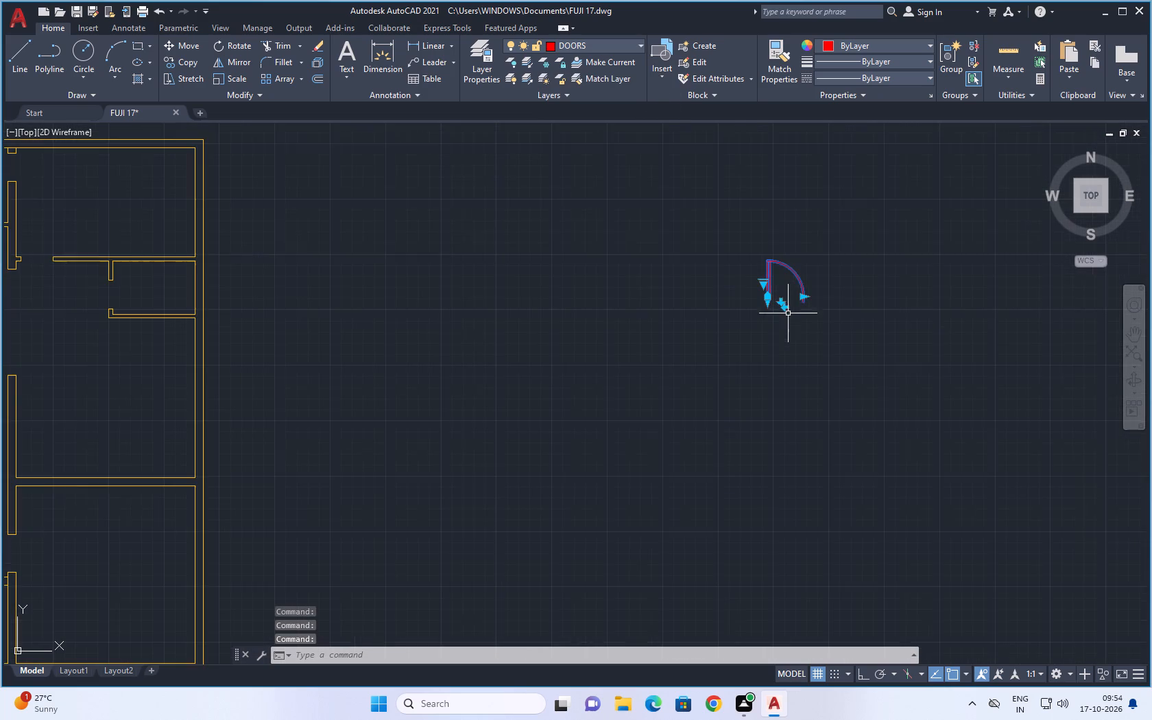
scroll(815, 303, down, 1)
middle_drag(841, 280, 790, 352)
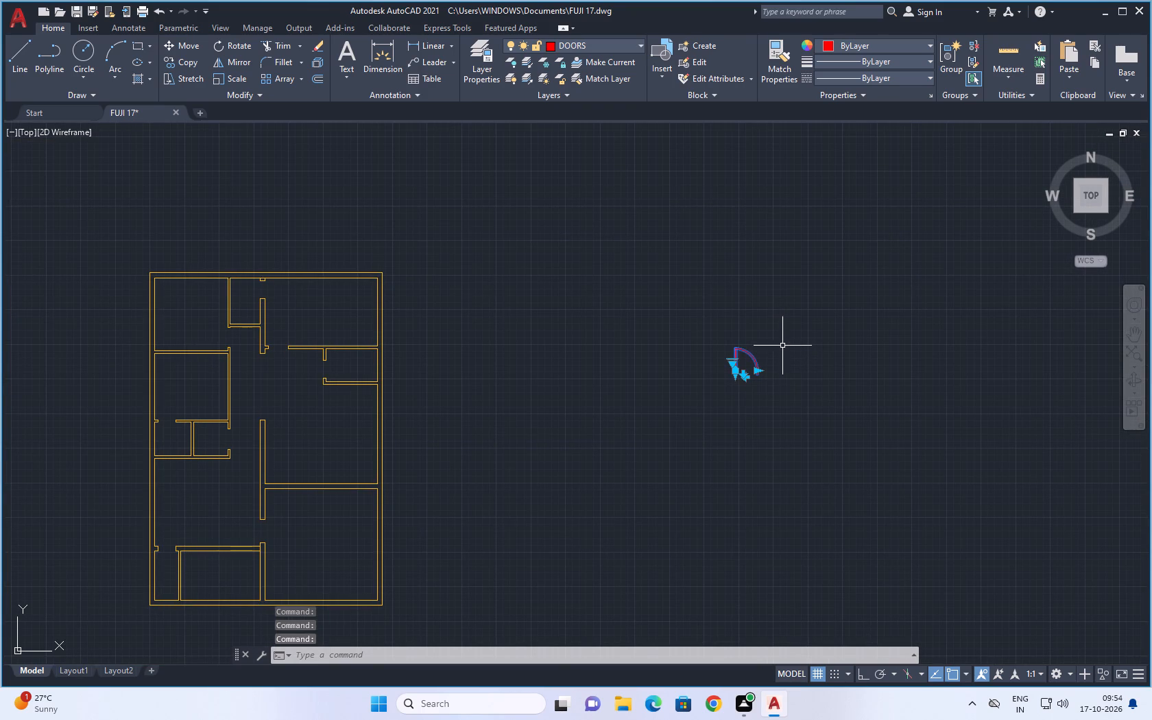
key(Left)
key(Left)
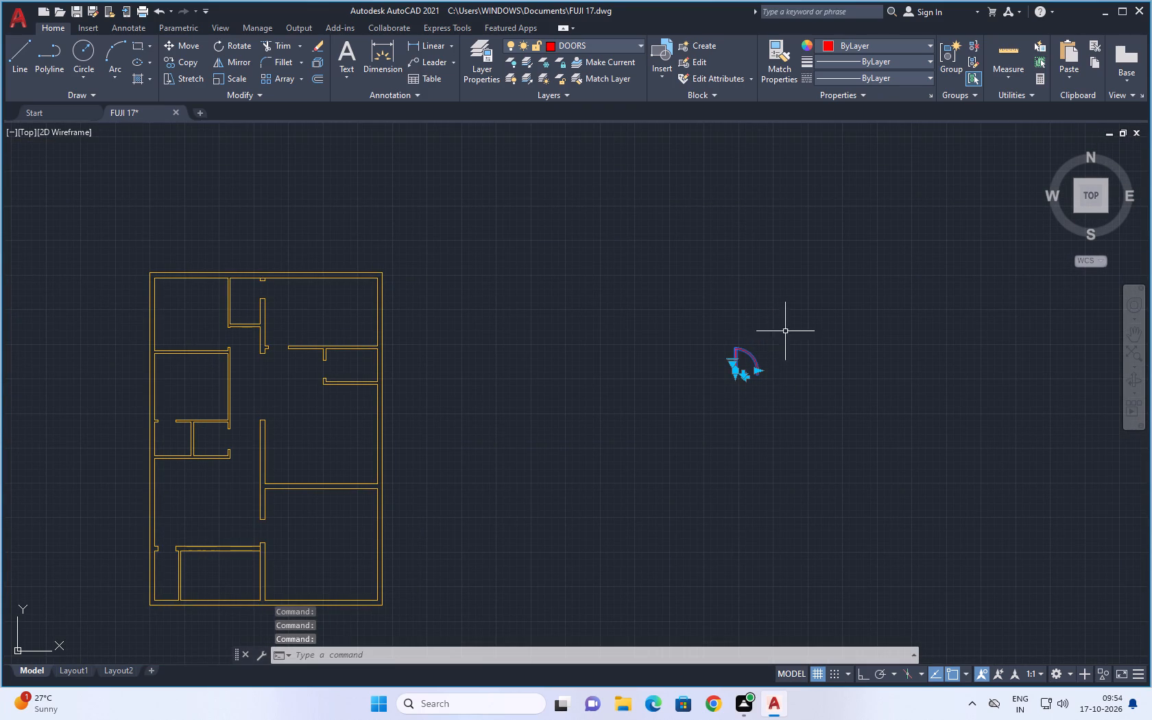
click(793, 330)
click(704, 413)
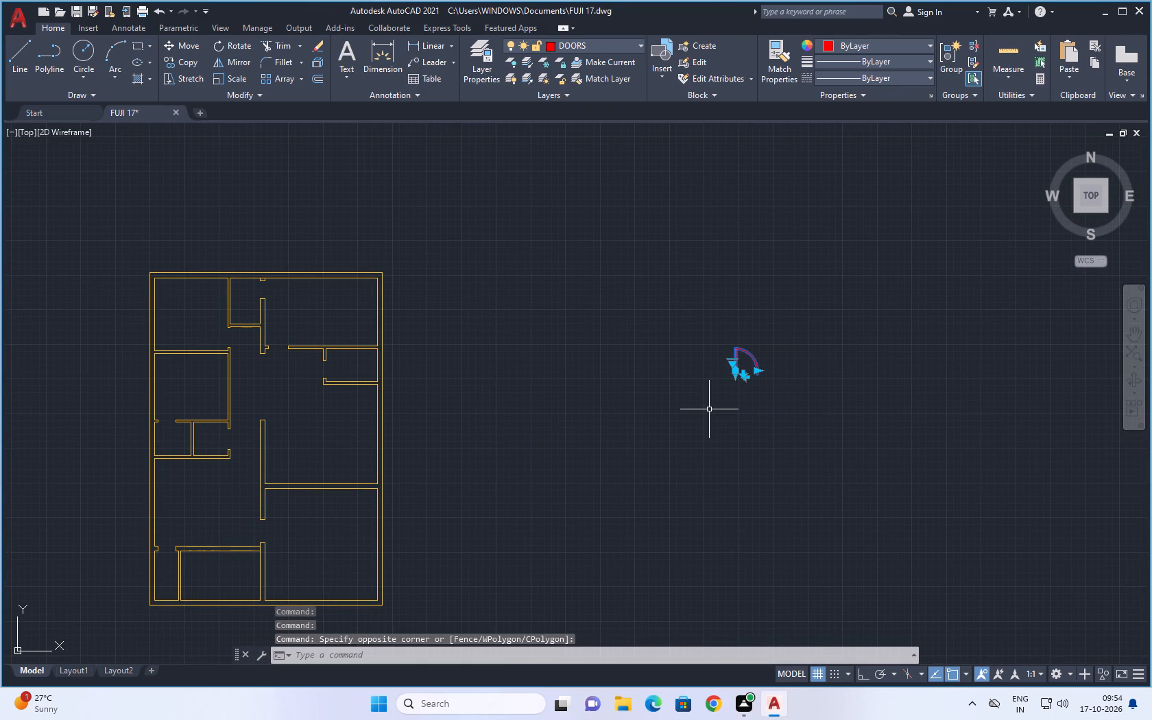
key(c)
key(o)
key(space)
scroll(753, 386, up, 4)
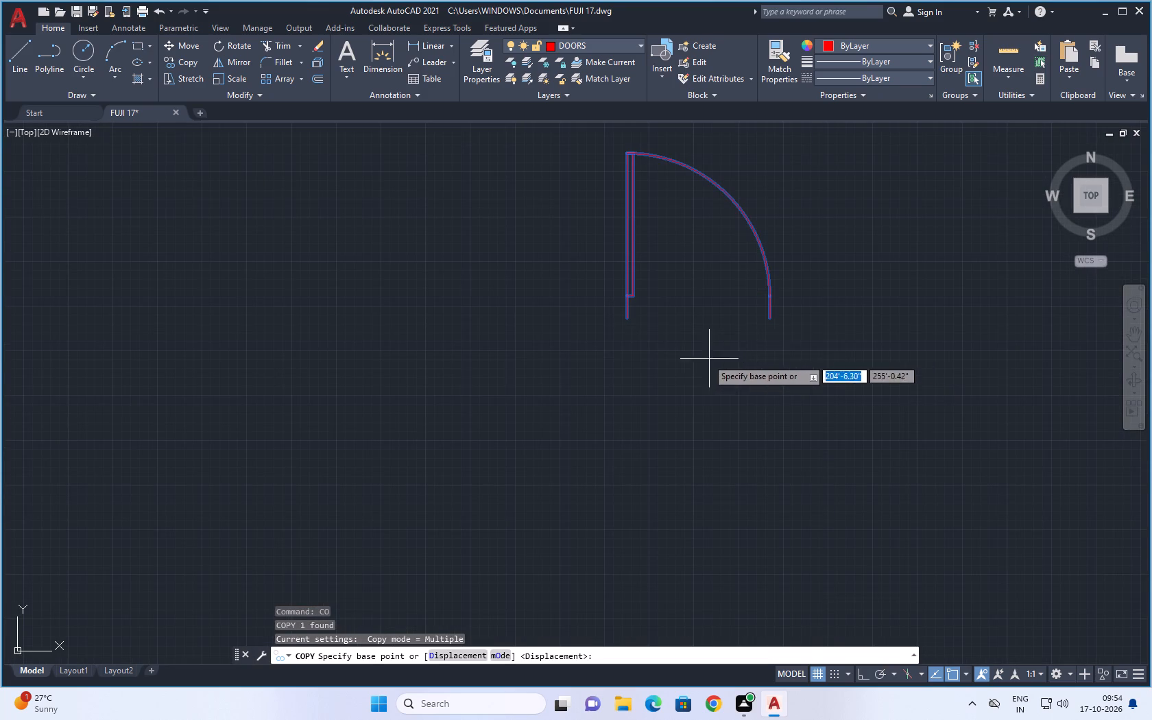
click(629, 317)
scroll(421, 341, down, 5)
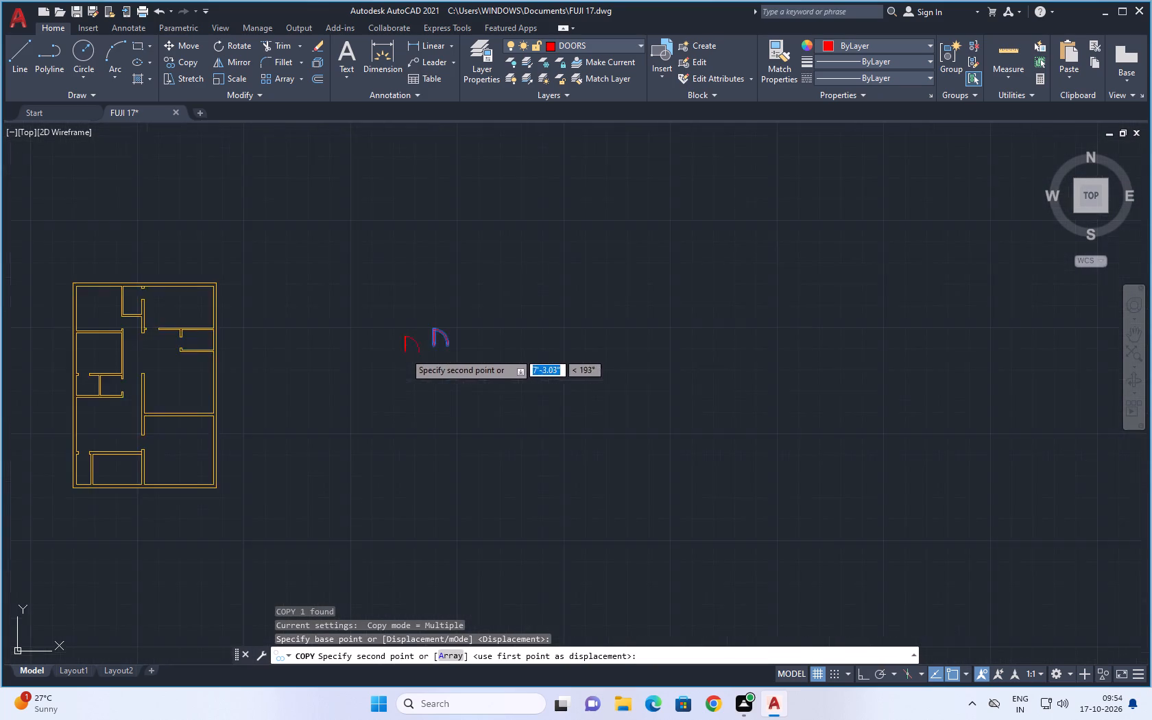
middle_drag(405, 352, 783, 376)
scroll(519, 355, up, 6)
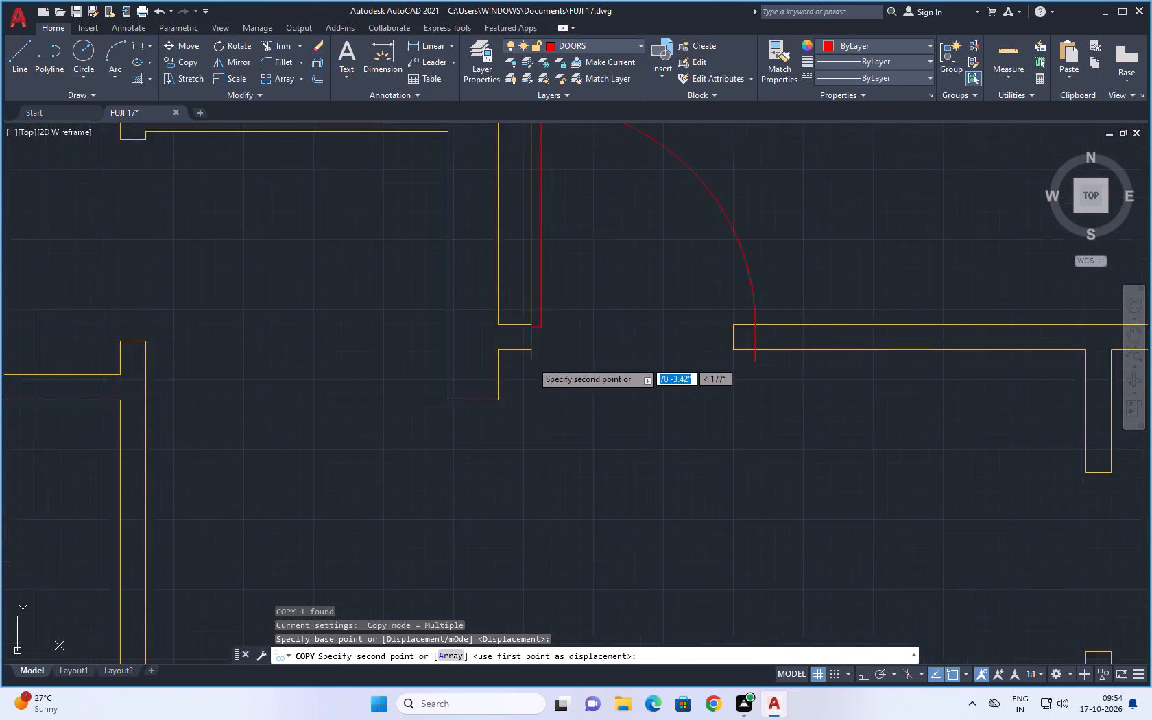
scroll(532, 363, up, 1)
click(531, 341)
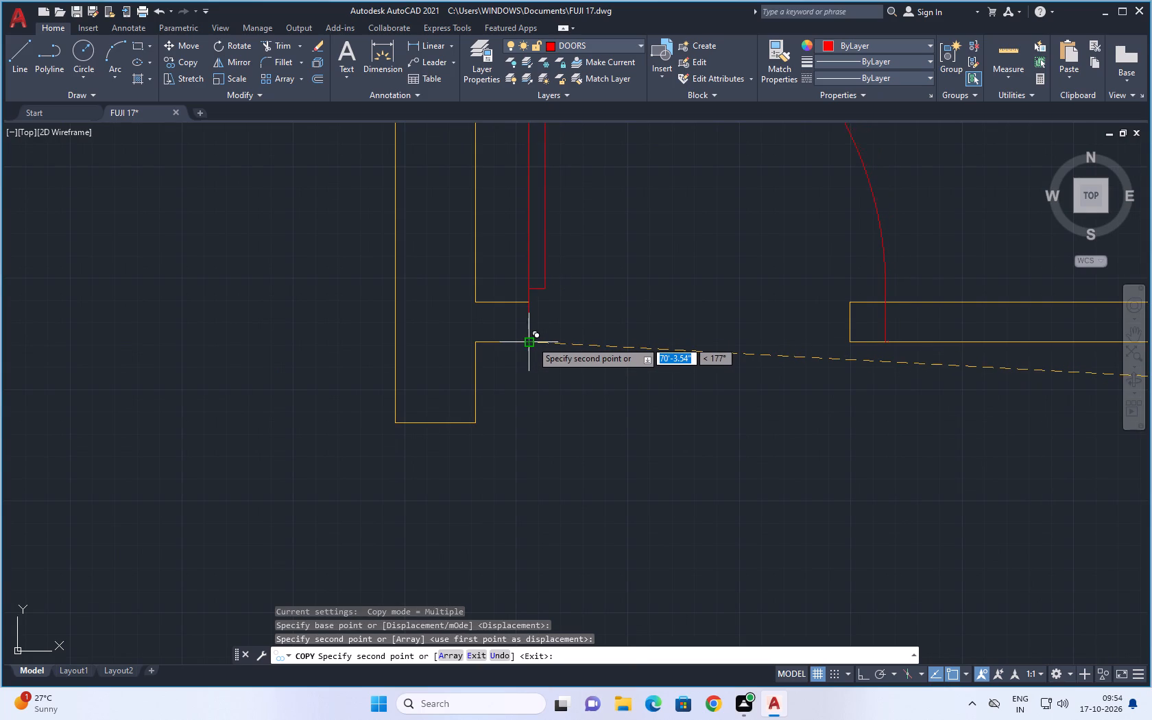
scroll(717, 464, down, 5)
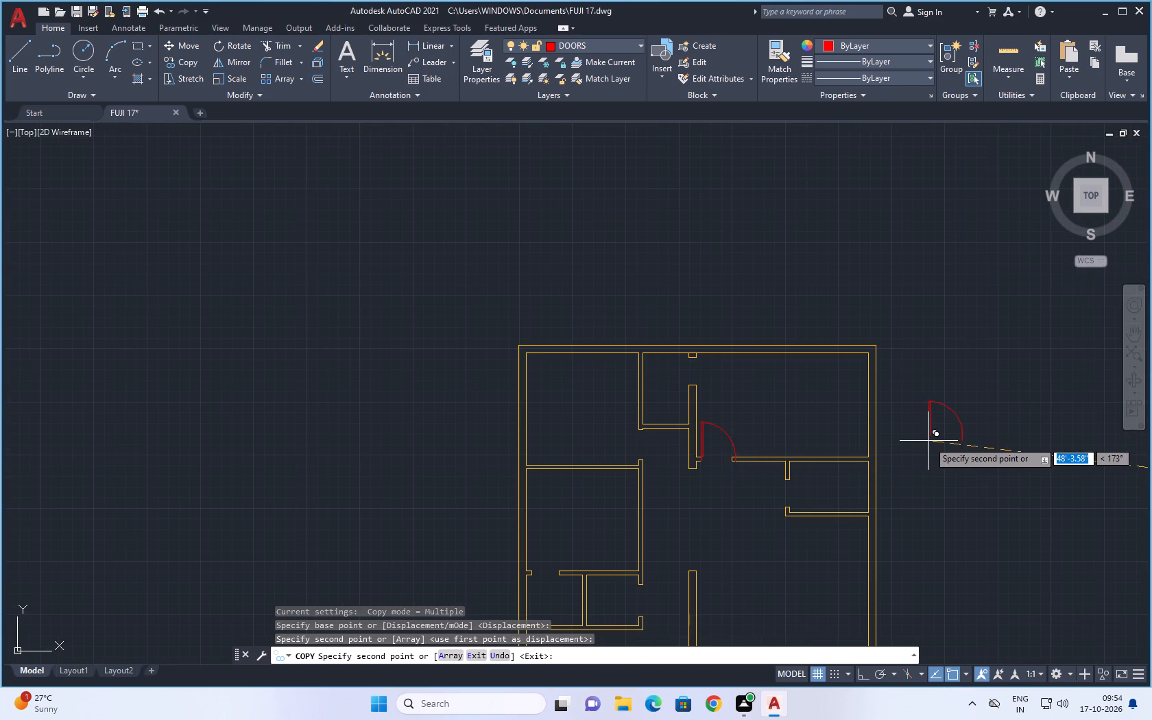
middle_drag(944, 448, 824, 388)
scroll(846, 389, down, 1)
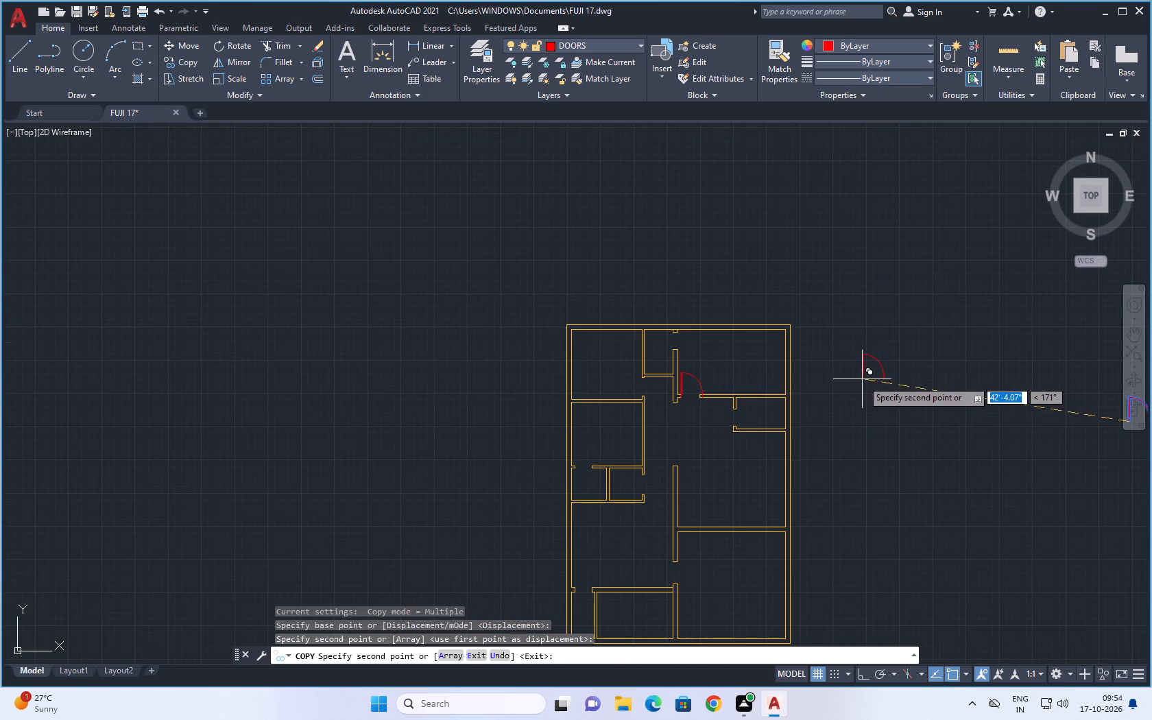
middle_drag(883, 401, 789, 370)
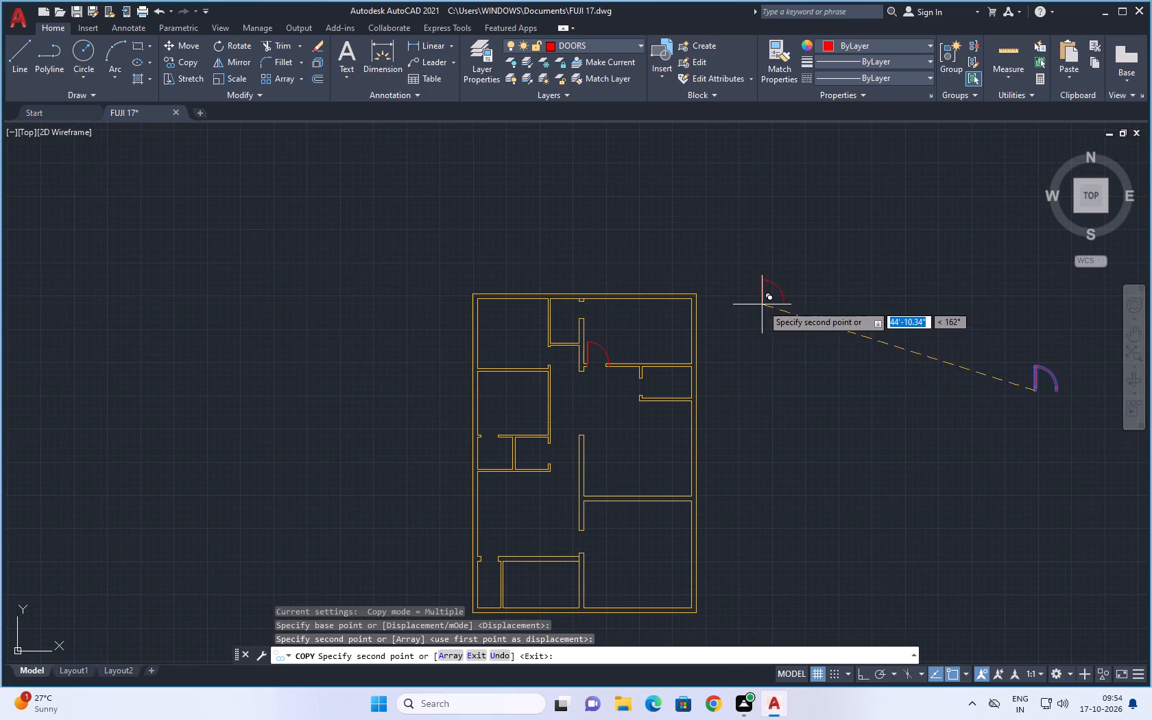
middle_drag(776, 339, 706, 304)
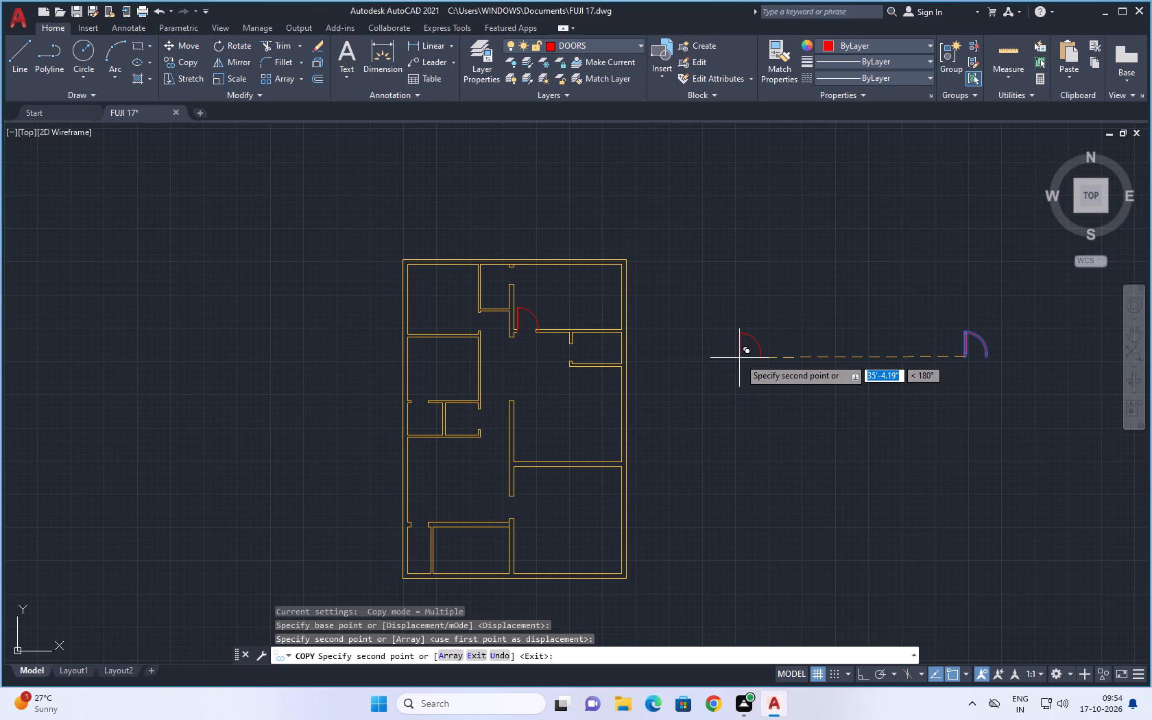
key(Escape)
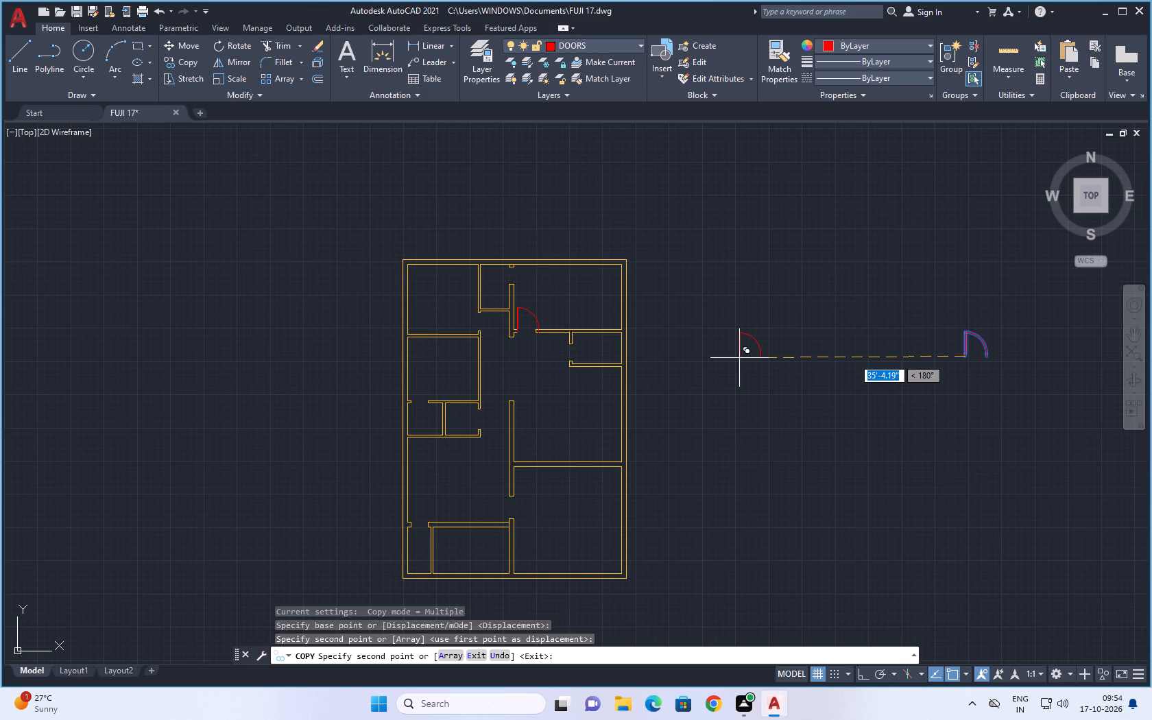
Rotate the spare door block beside the floor plan by 90° about its lower hinge-side endpoint.
middle_drag(878, 363, 730, 344)
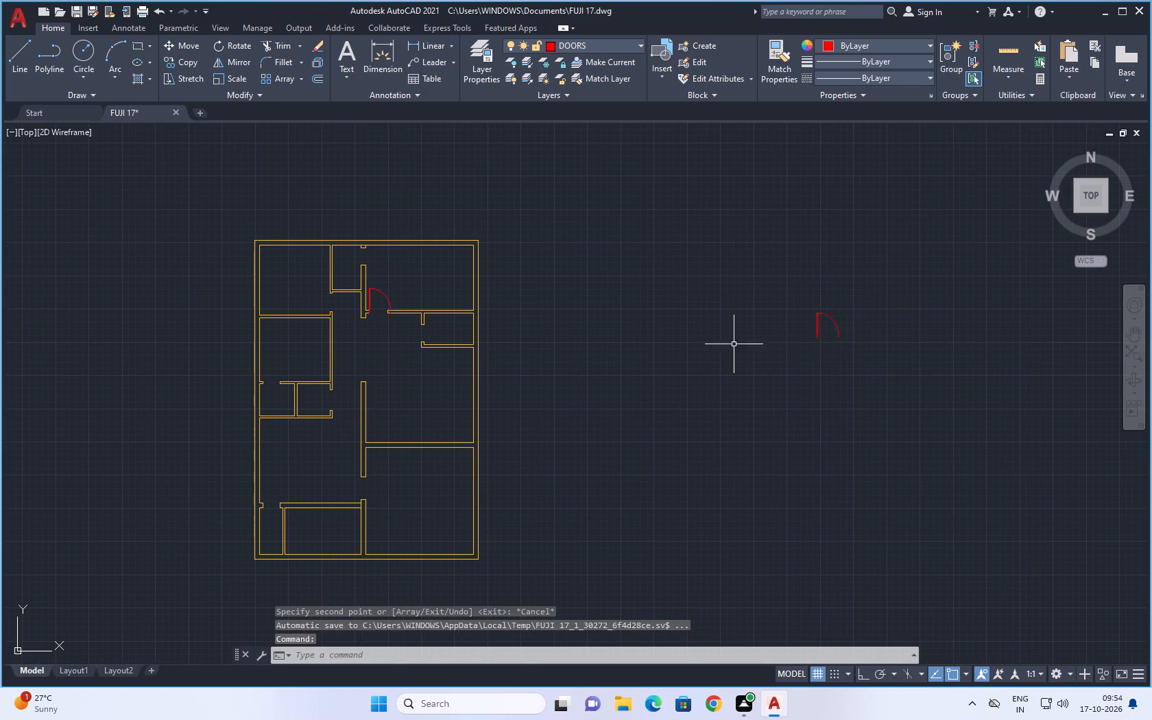
click(876, 307)
click(796, 355)
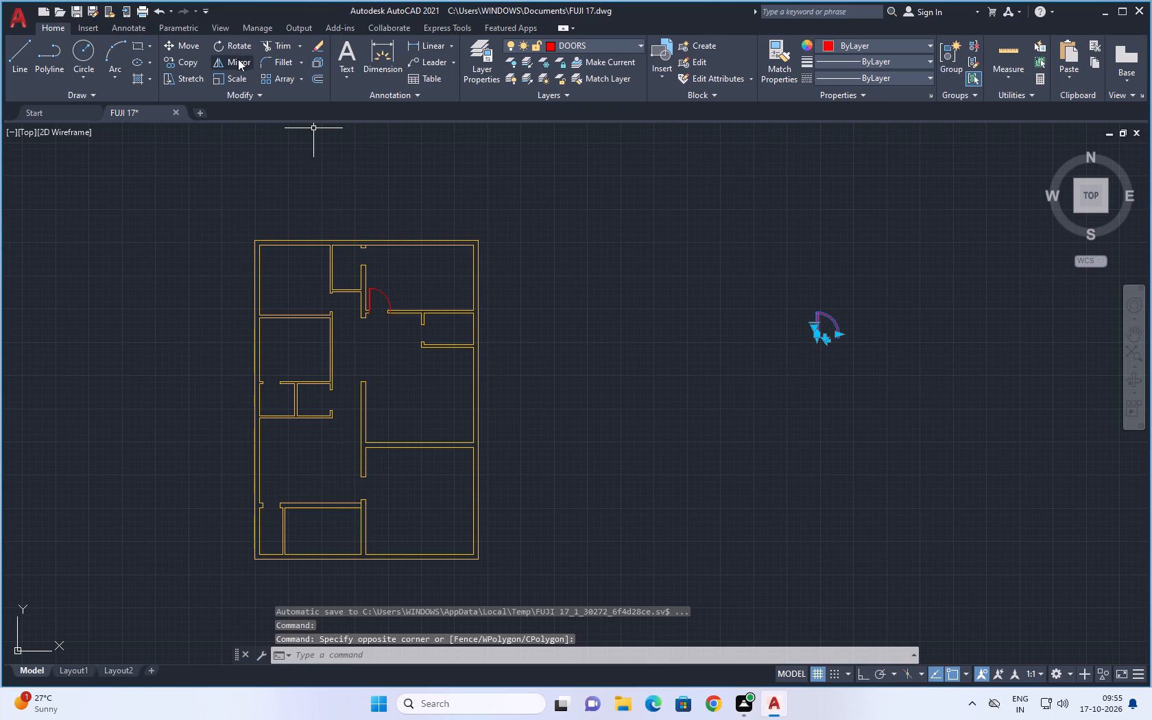
click(238, 44)
scroll(828, 329, up, 4)
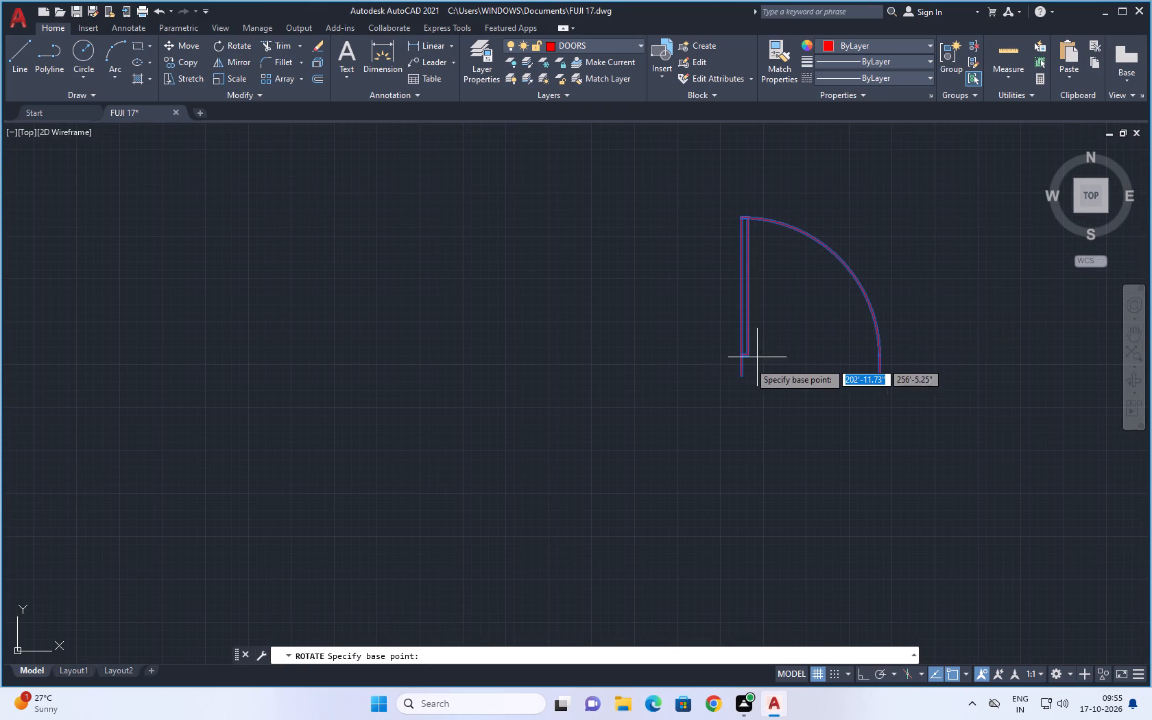
click(741, 378)
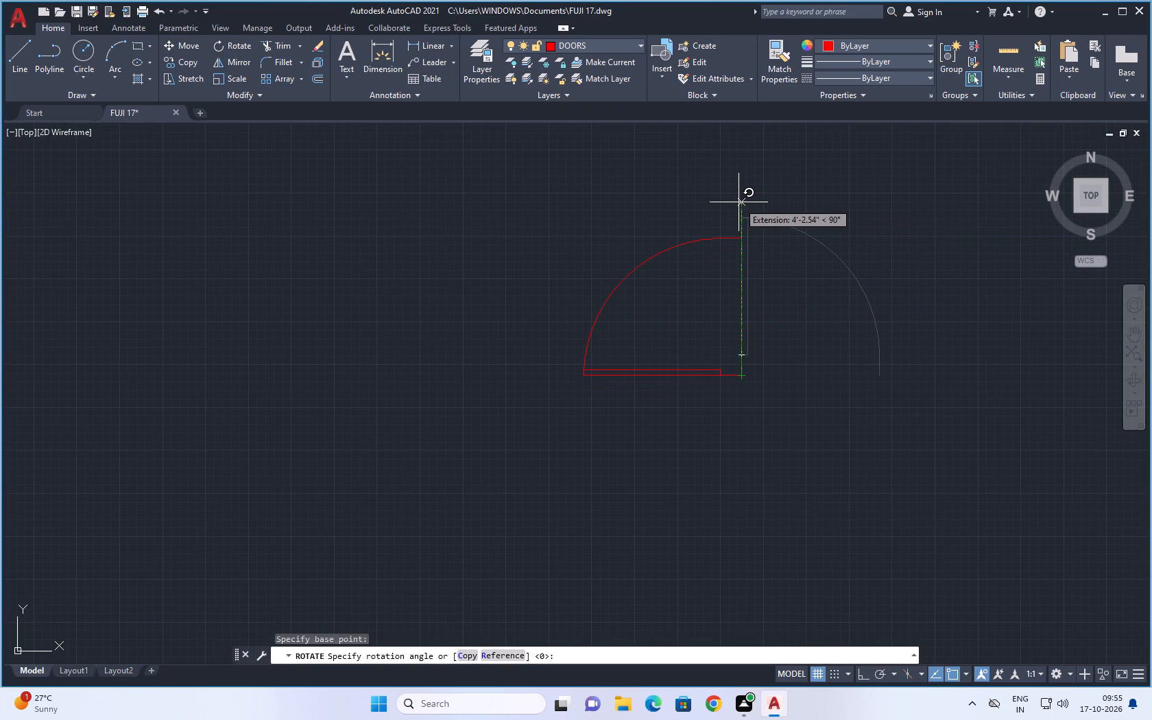
click(739, 202)
Copy the rotated door block by its hinge-side endpoint to the lower jamb's outer corner at the upper left room's right-wall opening.
scroll(759, 238, down, 2)
click(806, 202)
click(601, 352)
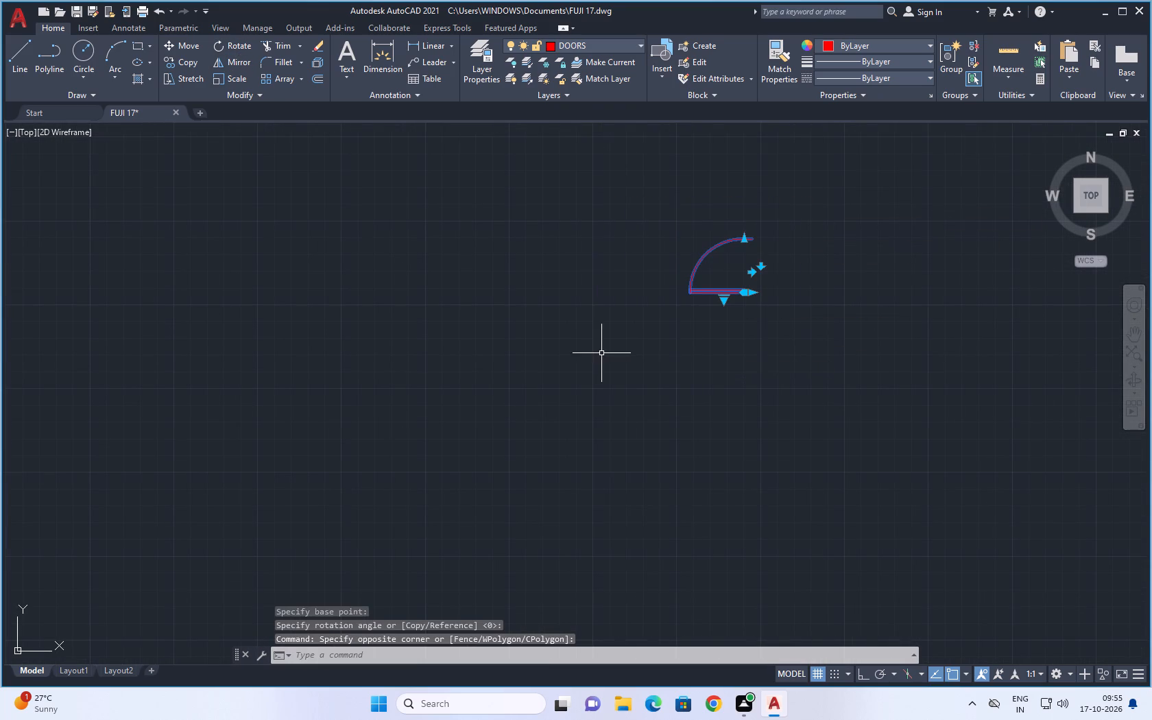
key(c)
key(o)
key(space)
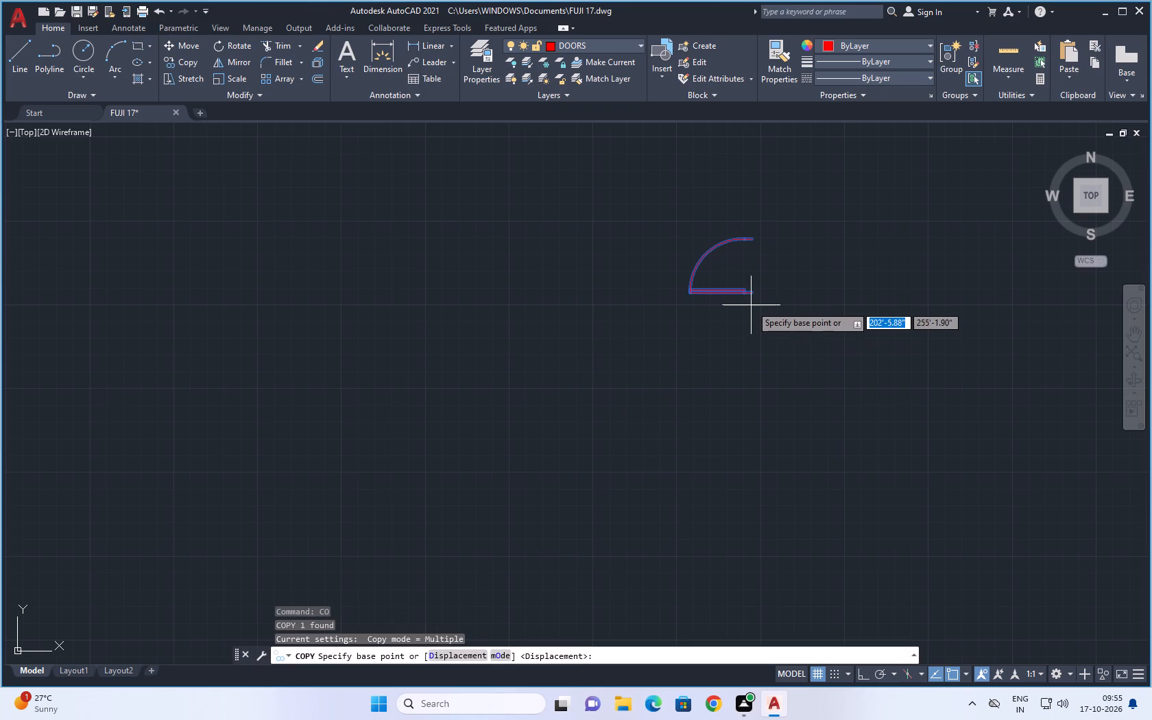
scroll(754, 298, up, 4)
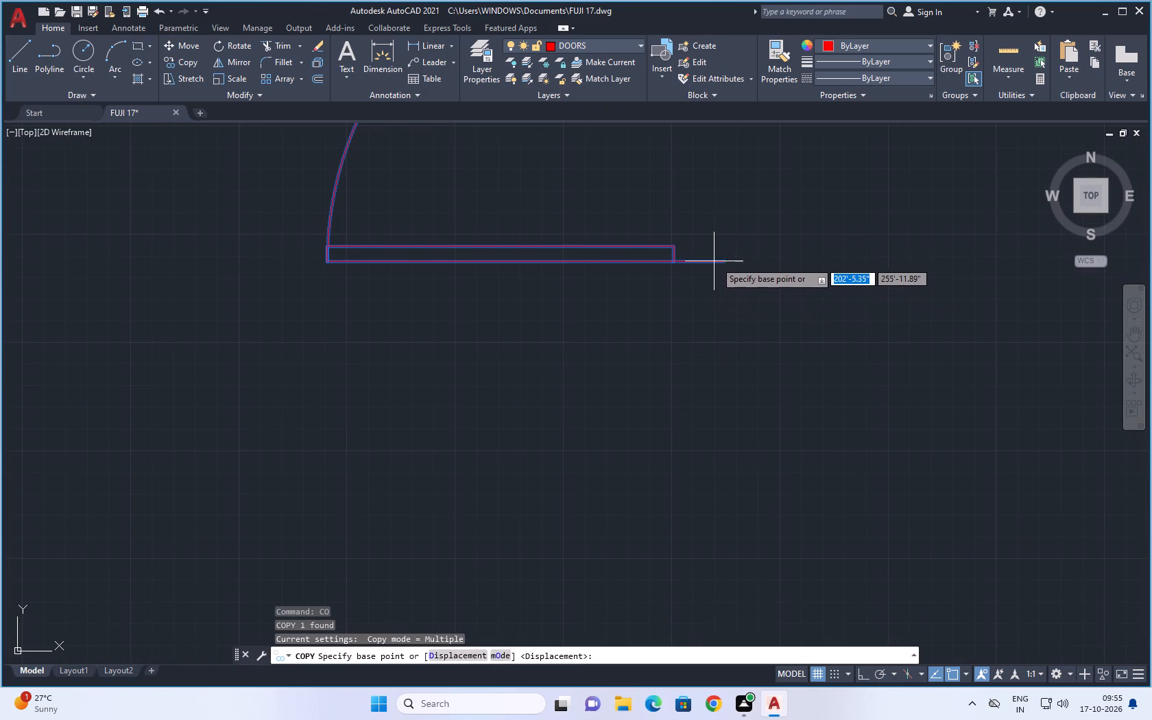
click(729, 263)
scroll(372, 322, down, 4)
middle_drag(375, 346, 940, 331)
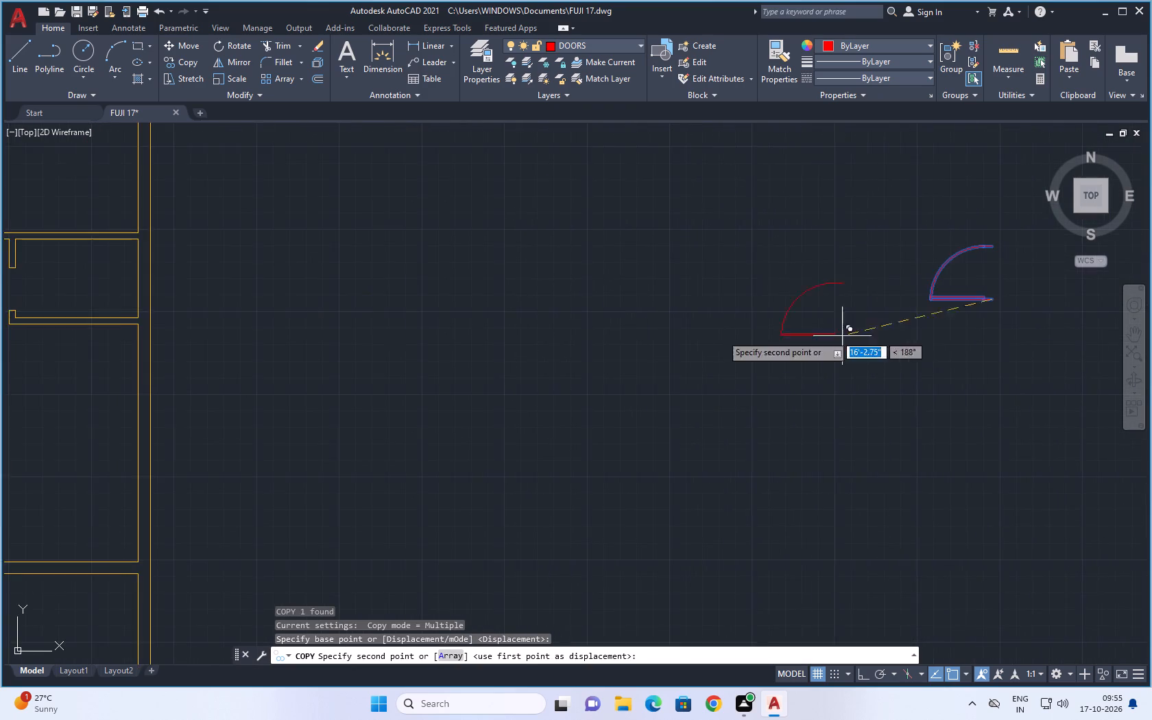
scroll(518, 331, down, 4)
middle_drag(507, 341, 503, 298)
scroll(353, 271, up, 4)
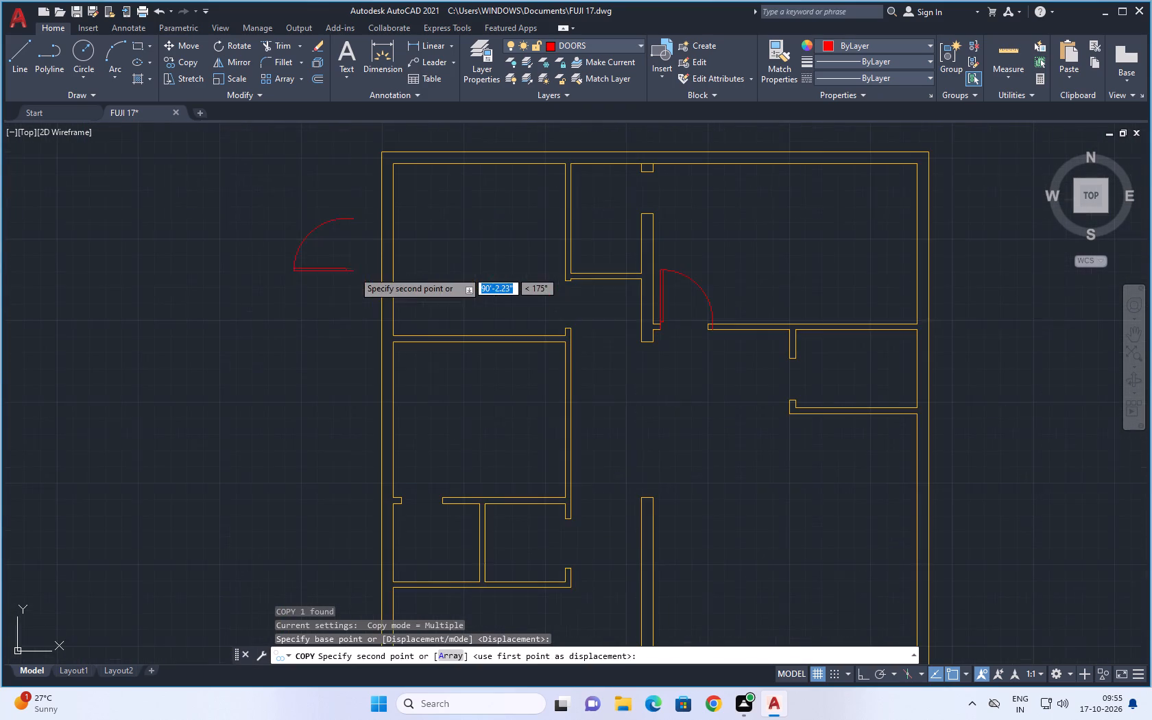
scroll(527, 305, up, 4)
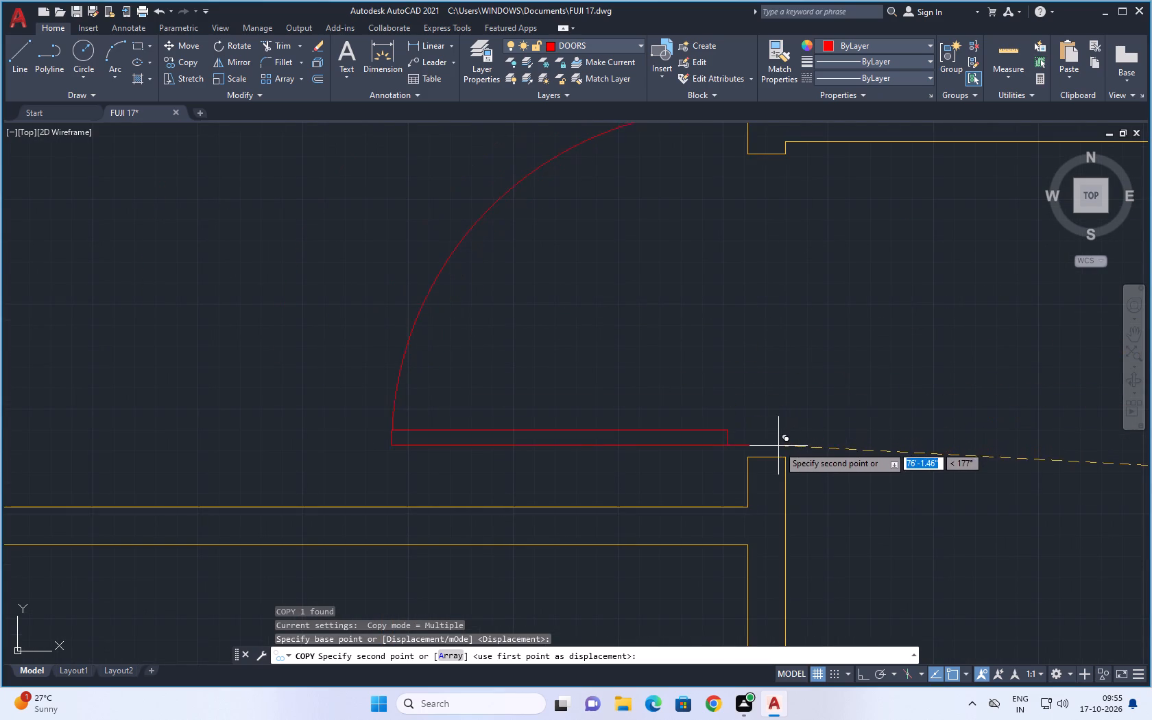
click(789, 454)
scroll(878, 450, down, 3)
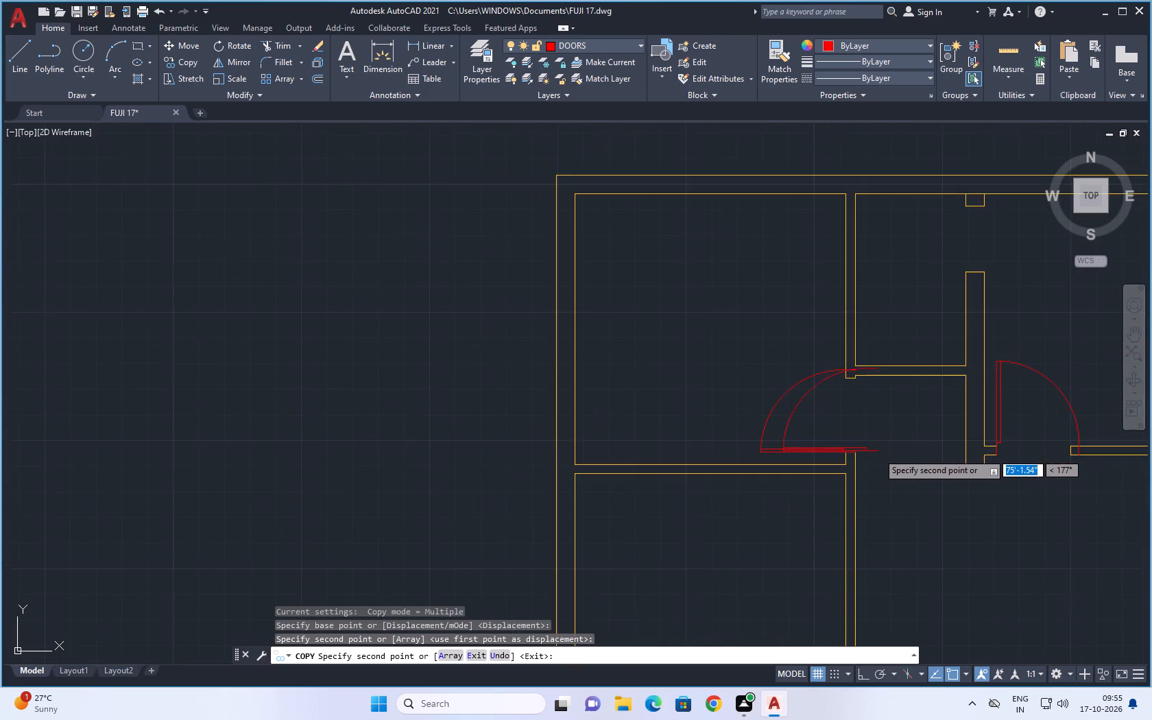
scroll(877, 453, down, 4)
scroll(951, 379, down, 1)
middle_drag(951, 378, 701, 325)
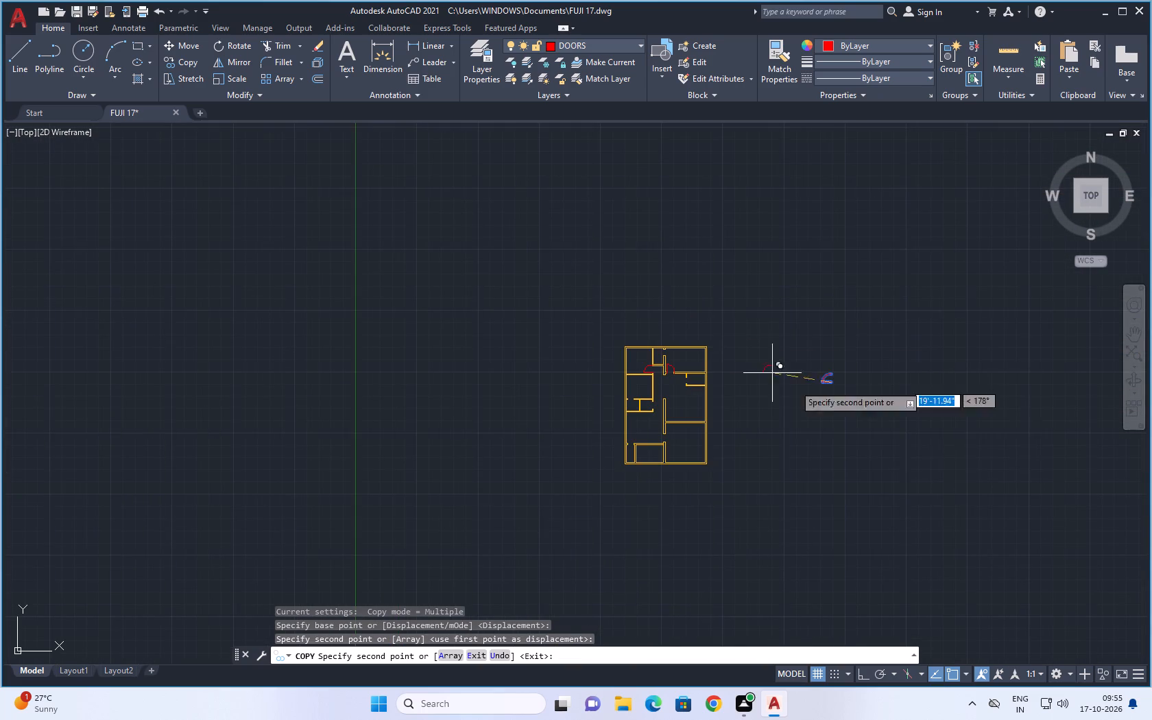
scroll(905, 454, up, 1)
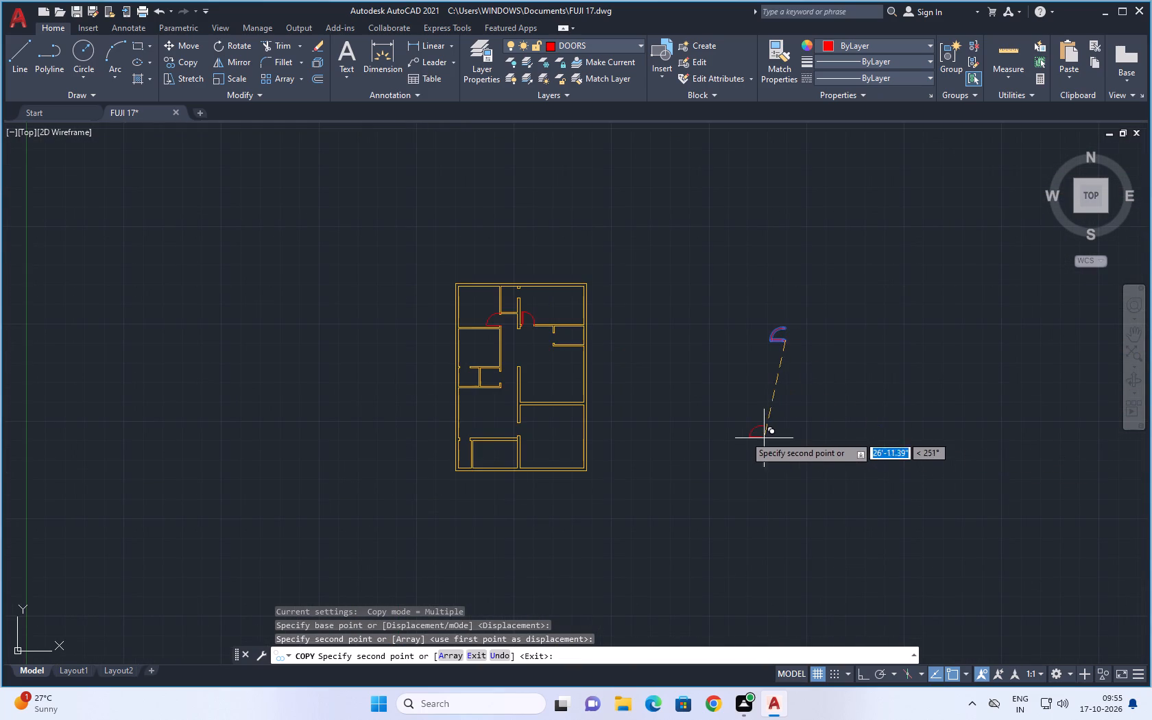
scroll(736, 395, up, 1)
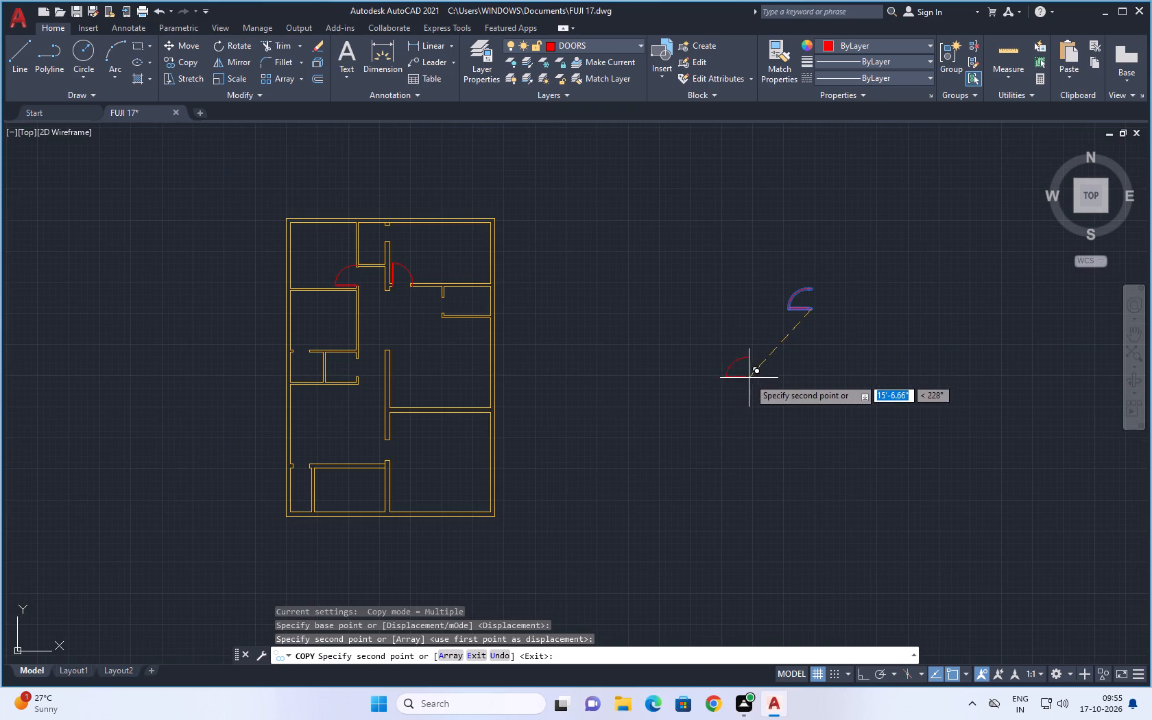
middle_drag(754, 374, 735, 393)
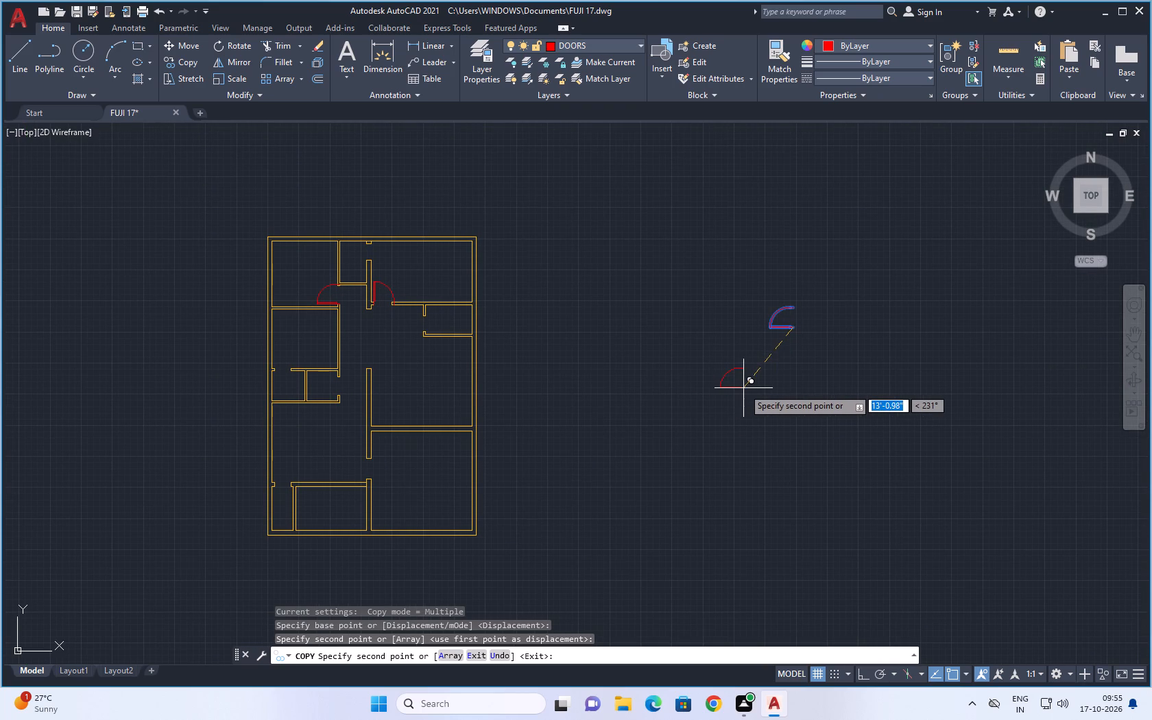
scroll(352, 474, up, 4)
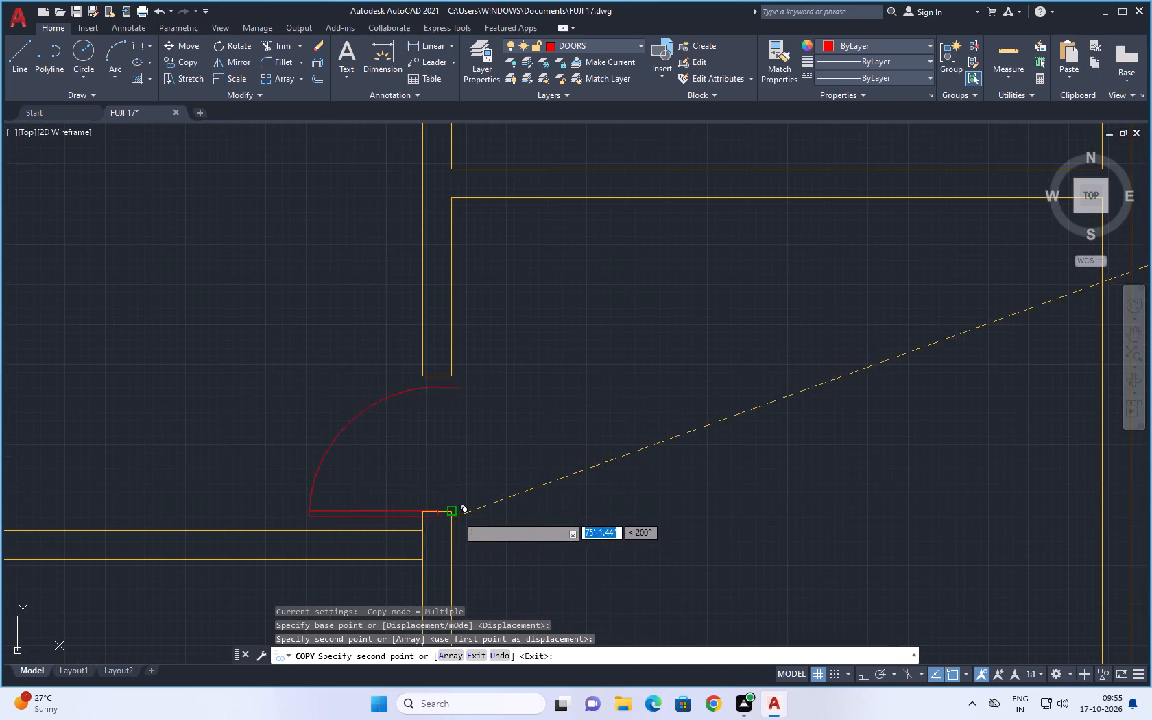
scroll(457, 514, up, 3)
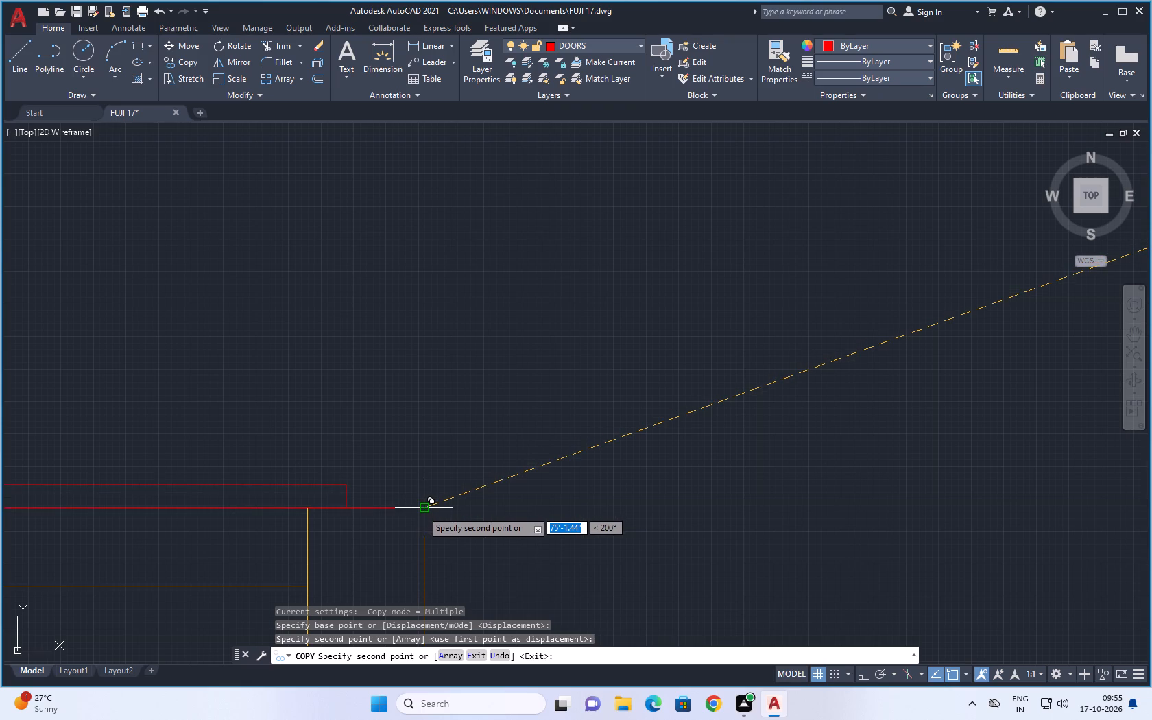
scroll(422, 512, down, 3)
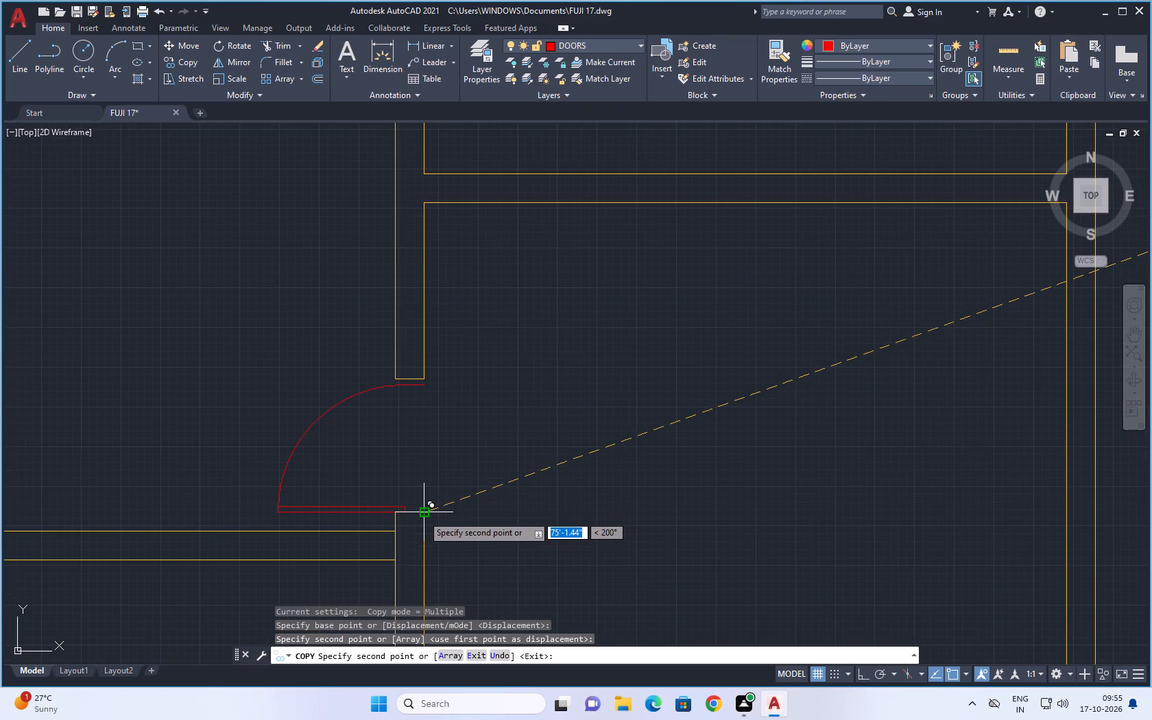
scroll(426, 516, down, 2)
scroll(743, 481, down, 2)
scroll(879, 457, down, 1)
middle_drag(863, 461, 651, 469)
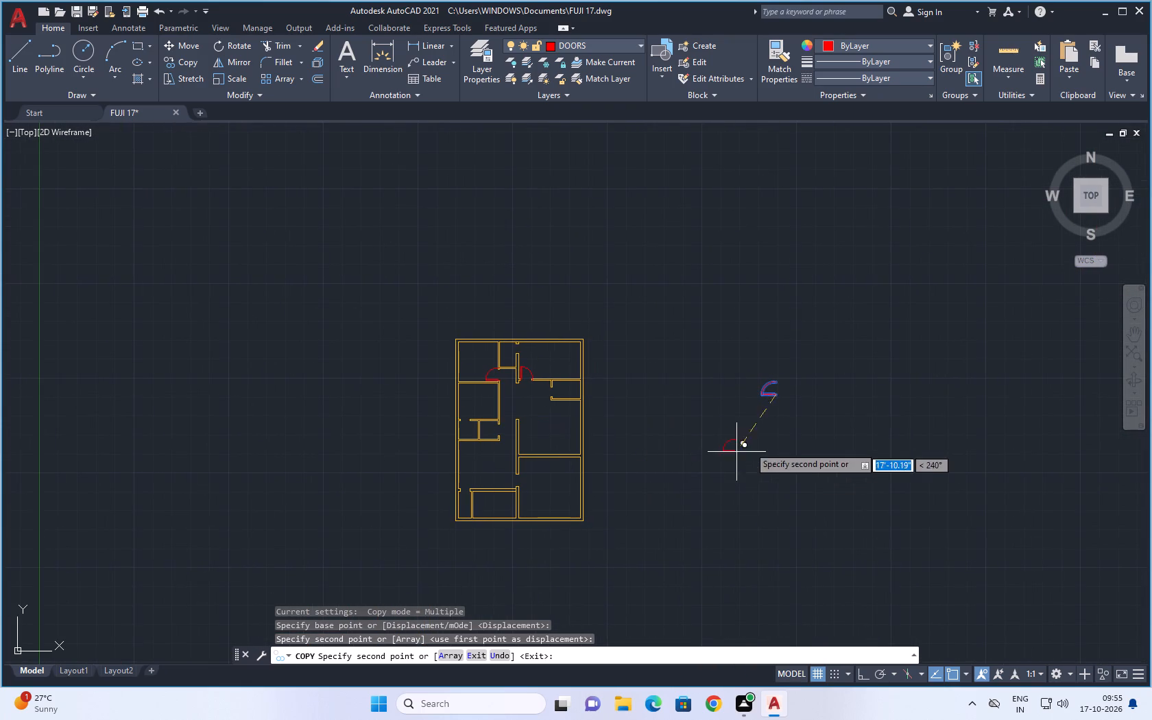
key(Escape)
Mirror the spare door block about a horizontal line through its swing arc's end, keeping the source, to form a double door.
scroll(789, 366, up, 1)
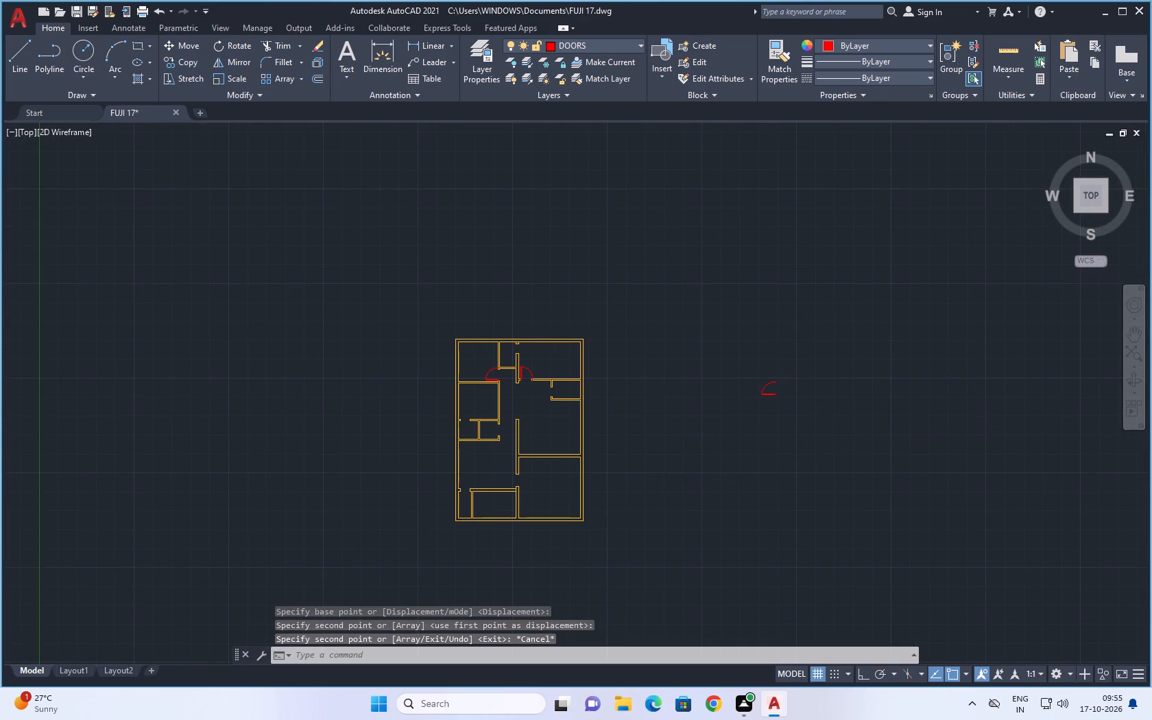
scroll(789, 366, up, 1)
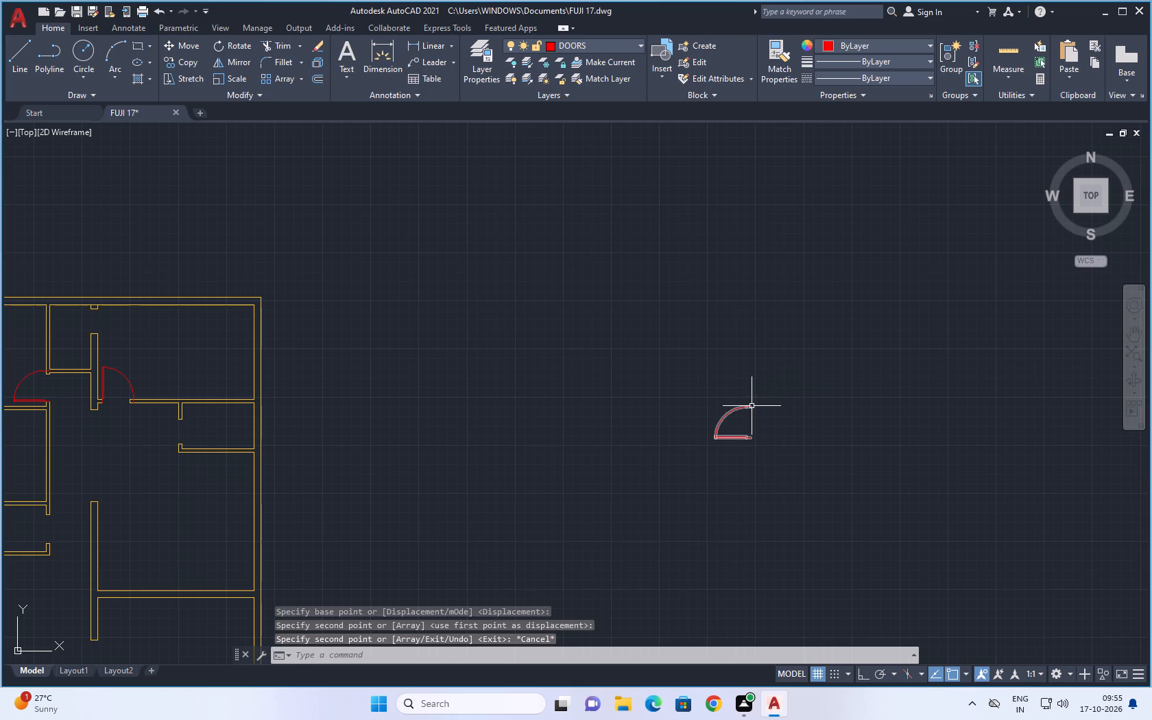
click(752, 406)
click(225, 62)
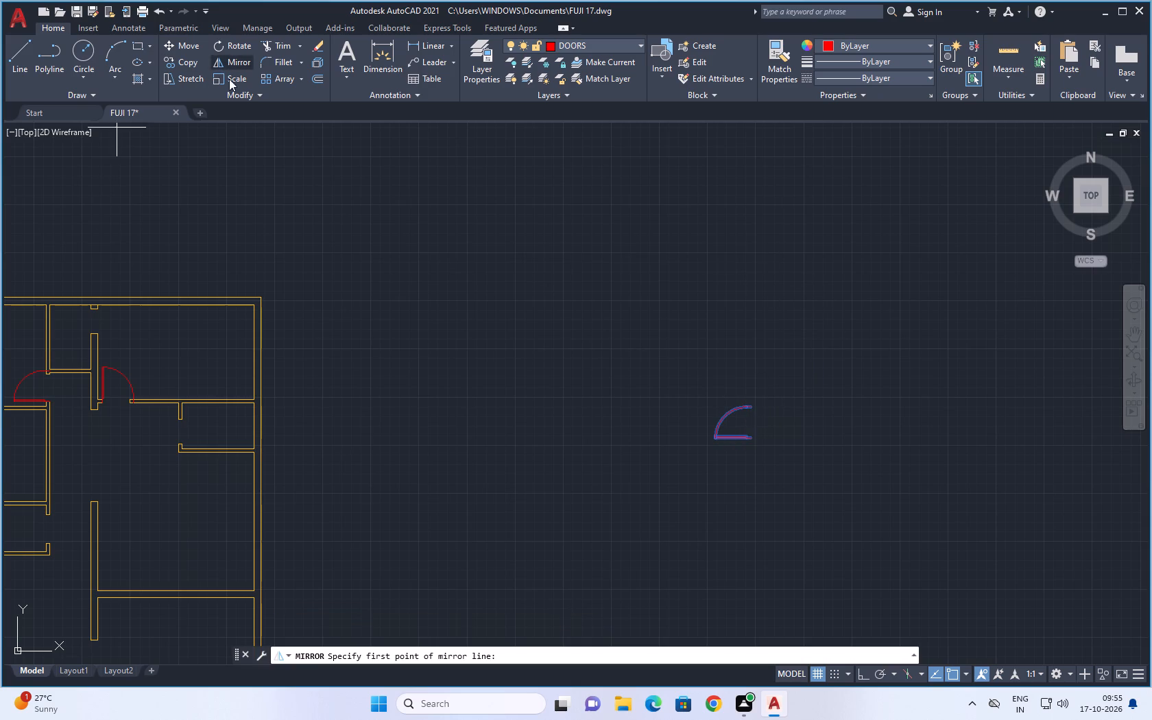
scroll(754, 417, up, 4)
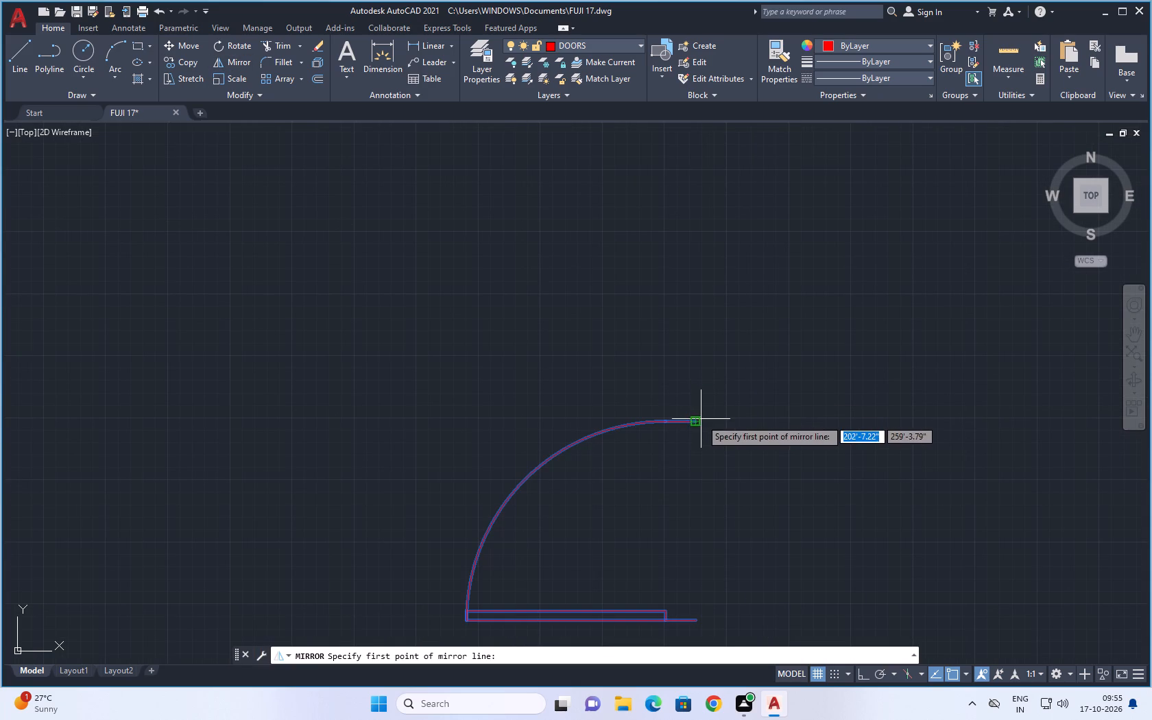
click(697, 420)
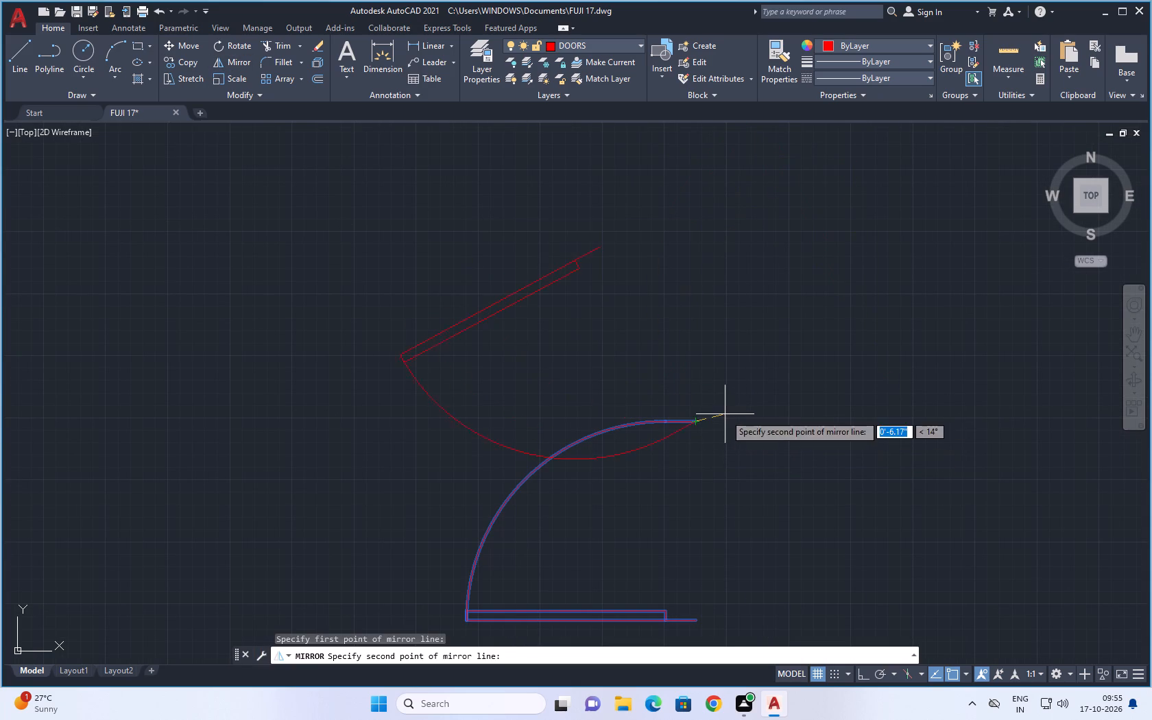
click(725, 423)
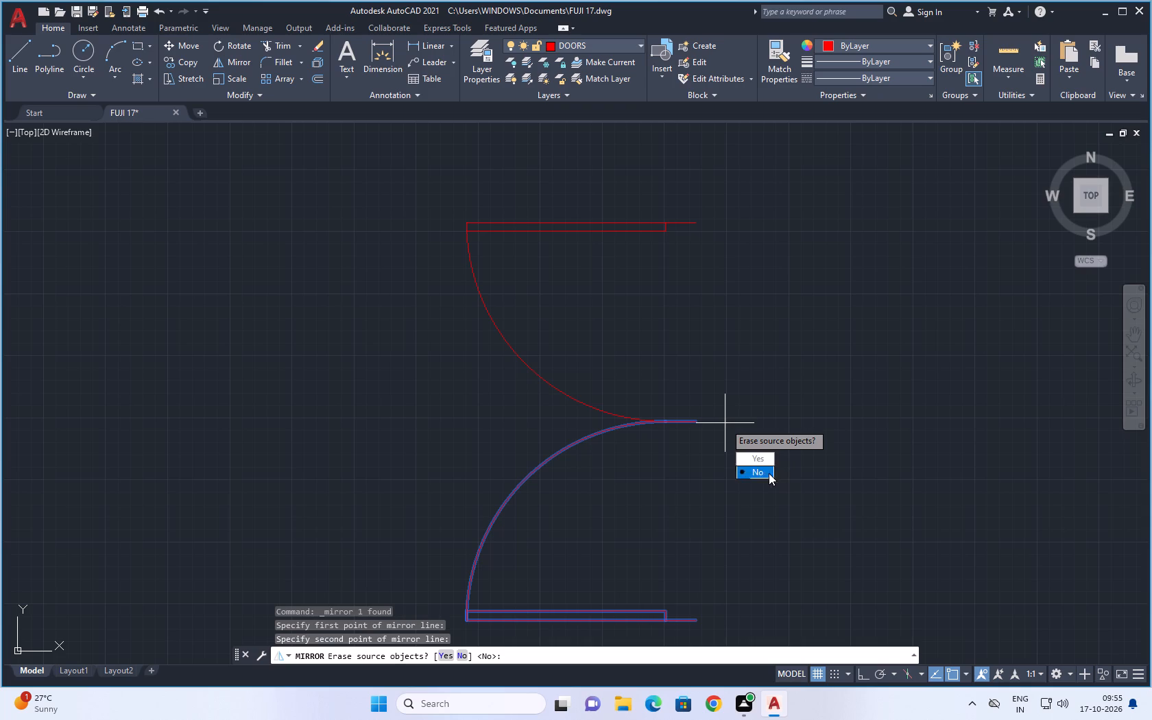
drag(753, 468, 725, 423)
Copy the double door by its lower hinge-side endpoint to the right corner of the lower jamb at the lower central wall's opening.
scroll(752, 359, down, 3)
click(769, 262)
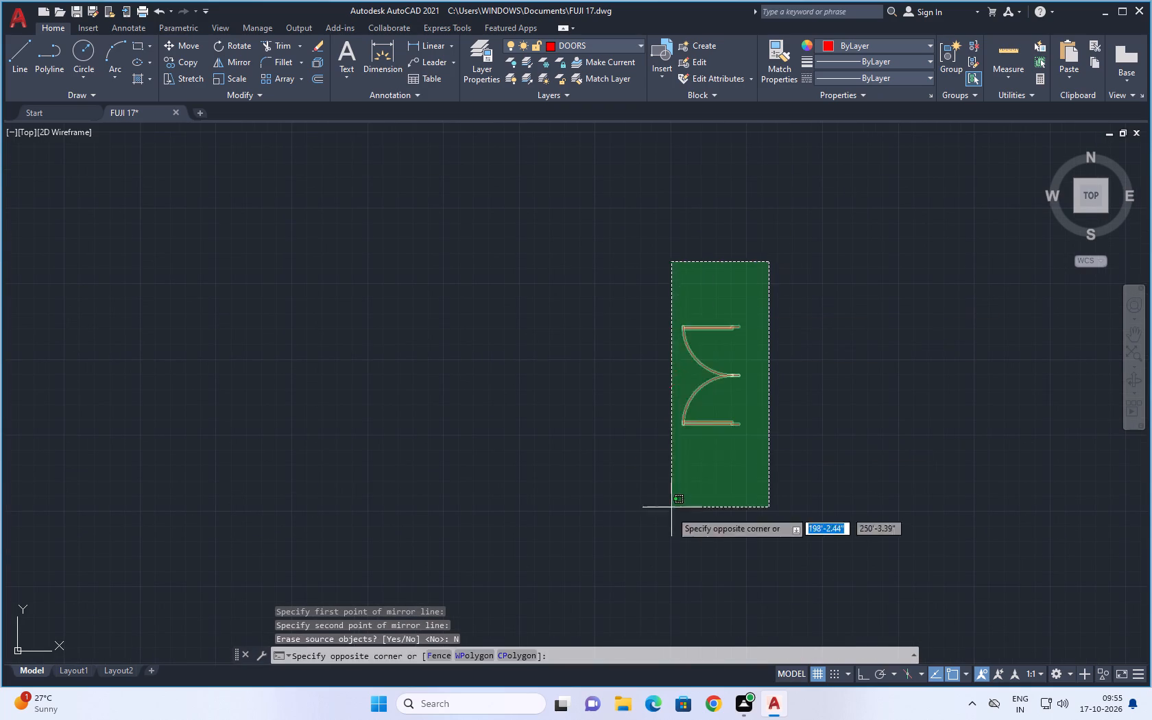
click(669, 514)
key(c)
key(o)
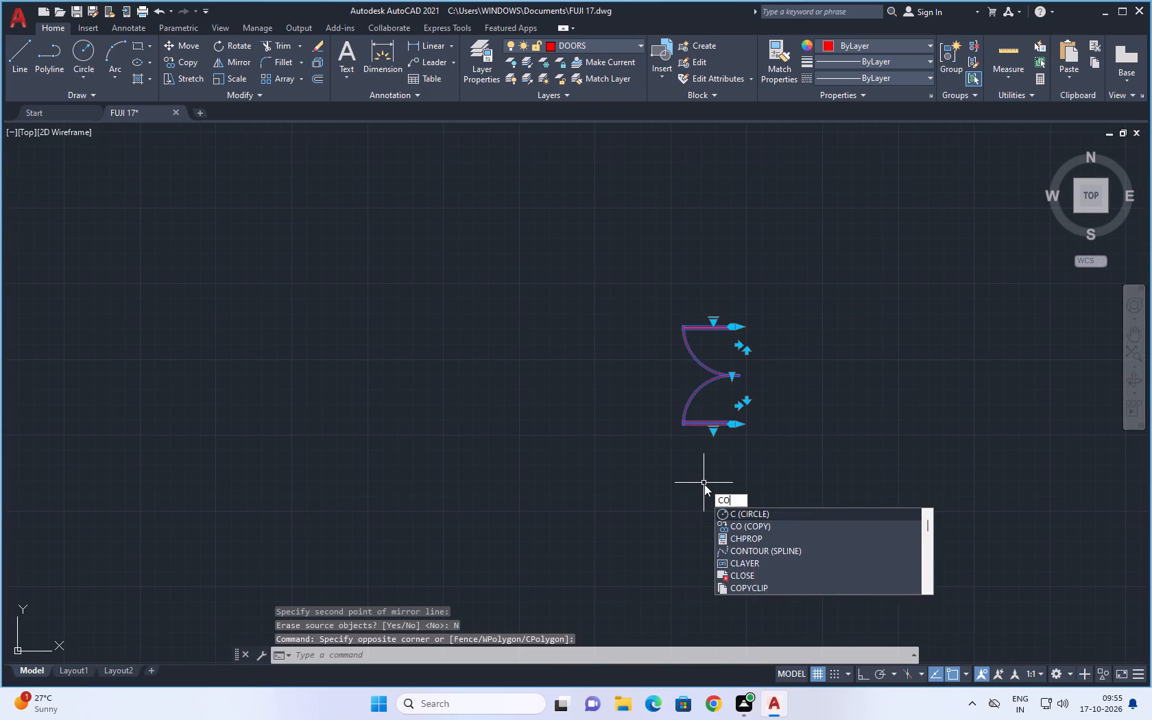
key(space)
scroll(735, 431, up, 4)
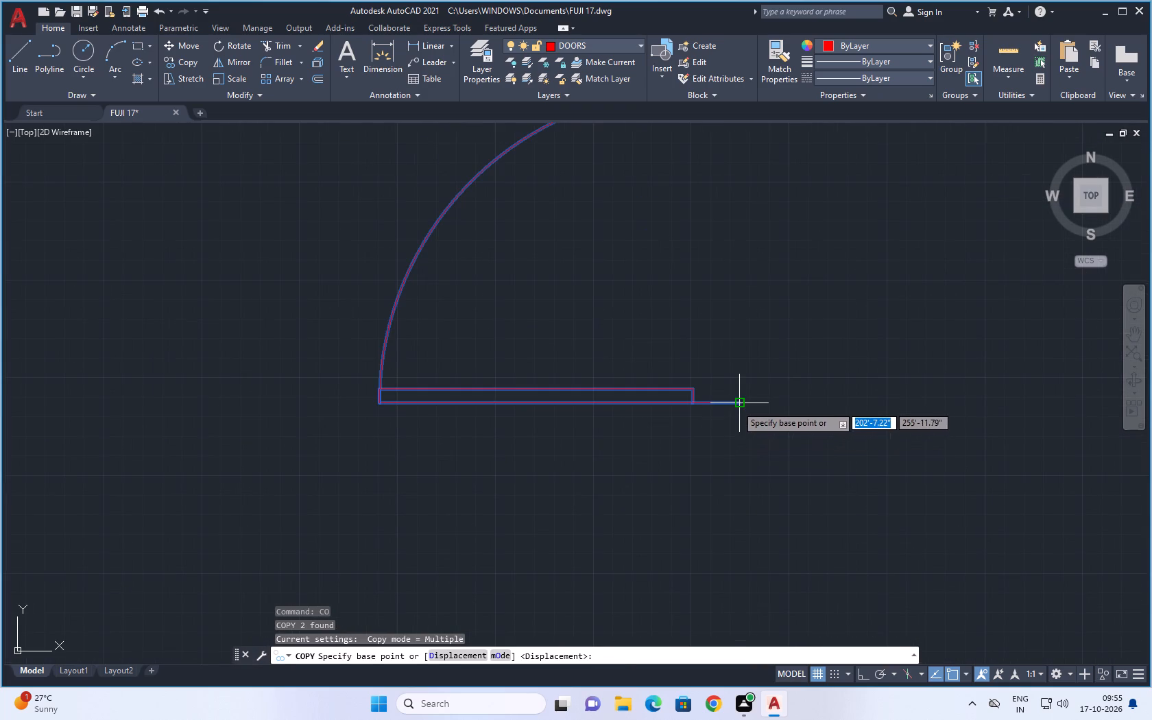
click(741, 403)
scroll(395, 516, down, 5)
middle_drag(384, 542, 559, 331)
scroll(541, 384, down, 3)
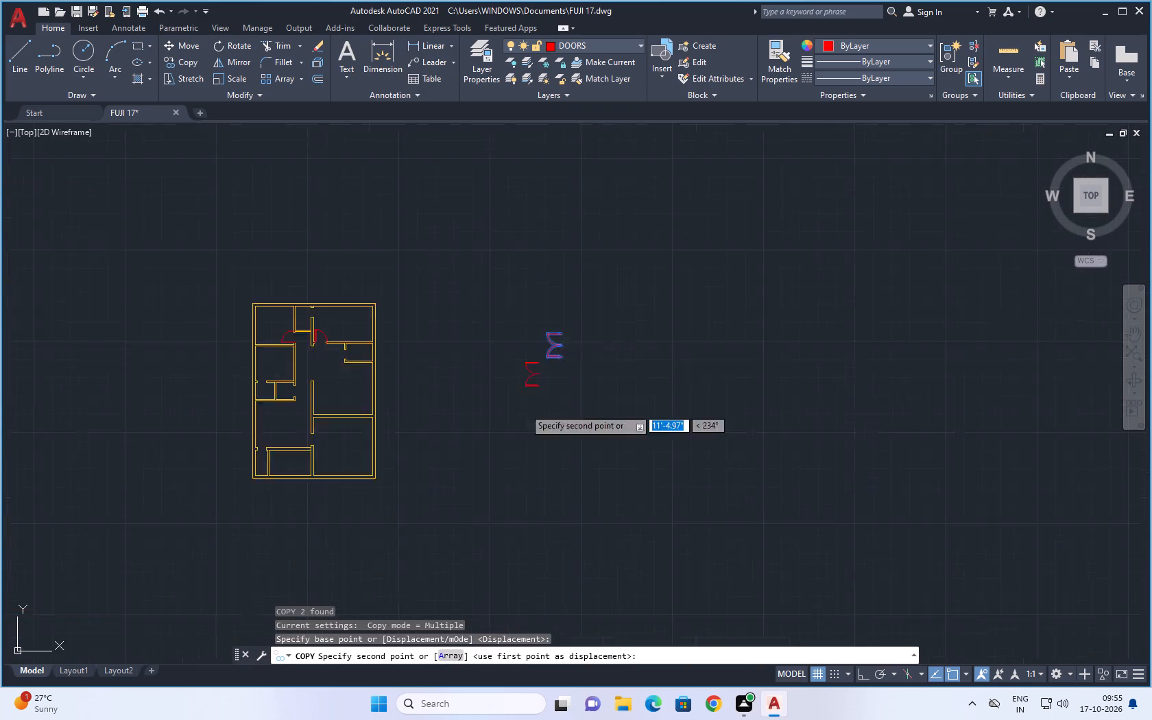
middle_drag(479, 457, 557, 418)
scroll(445, 383, up, 7)
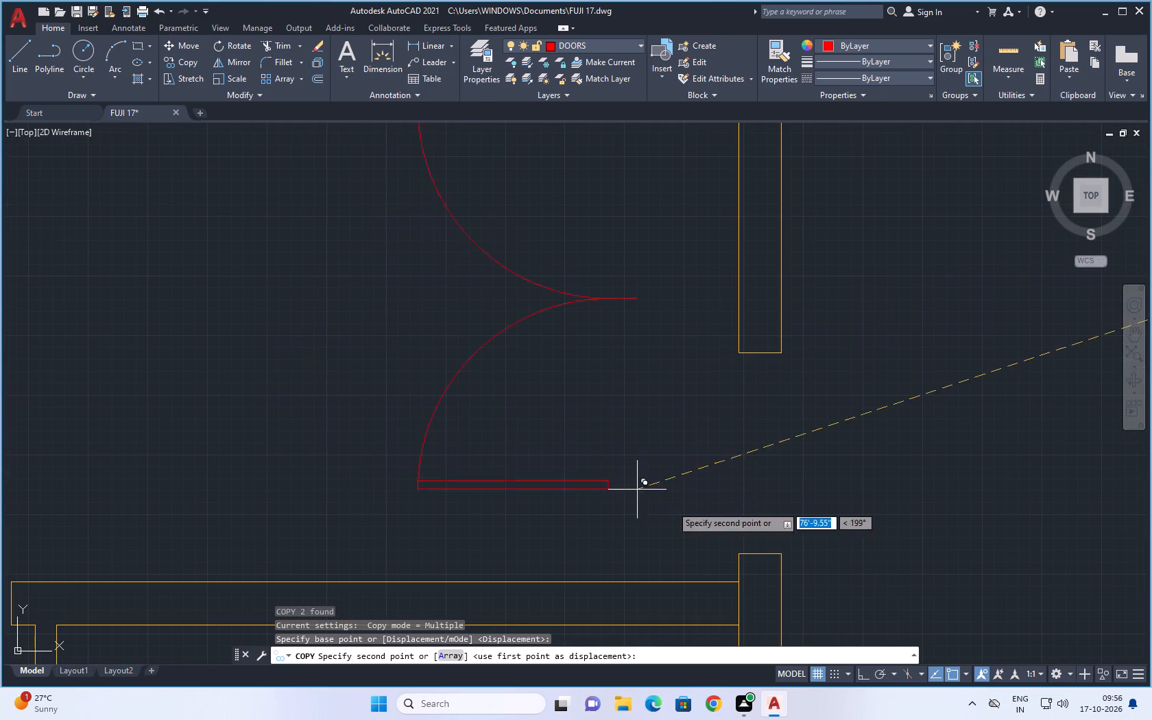
click(782, 552)
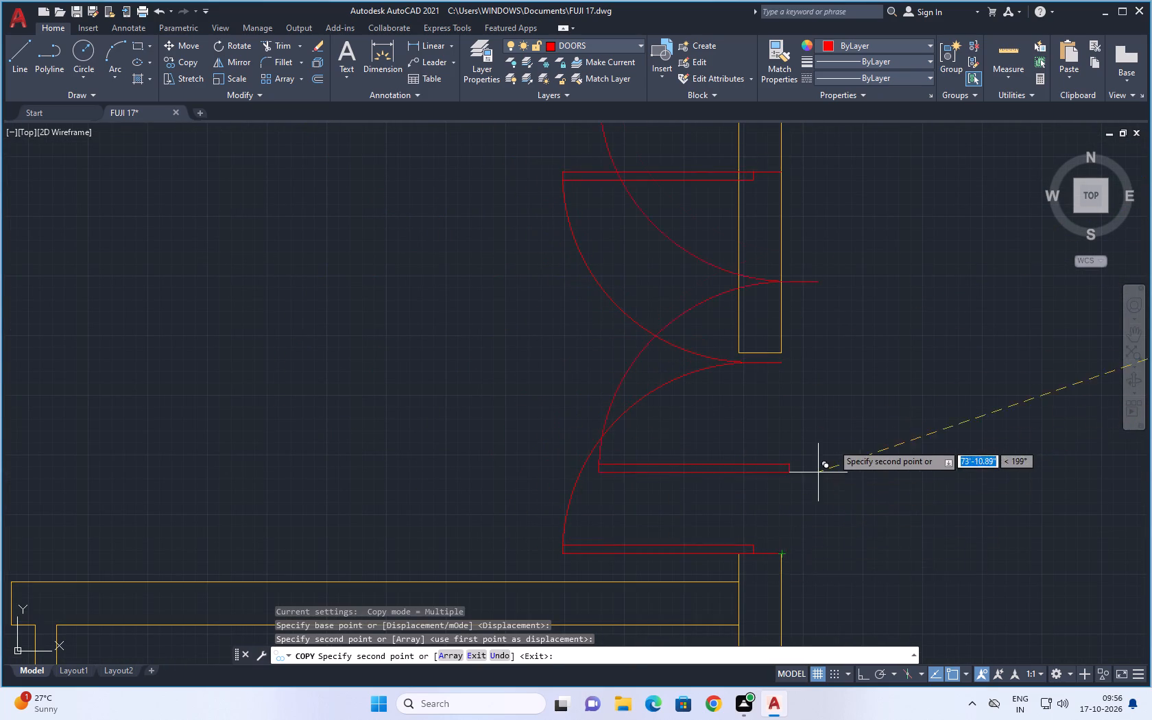
scroll(836, 440, down, 6)
middle_drag(981, 429, 580, 455)
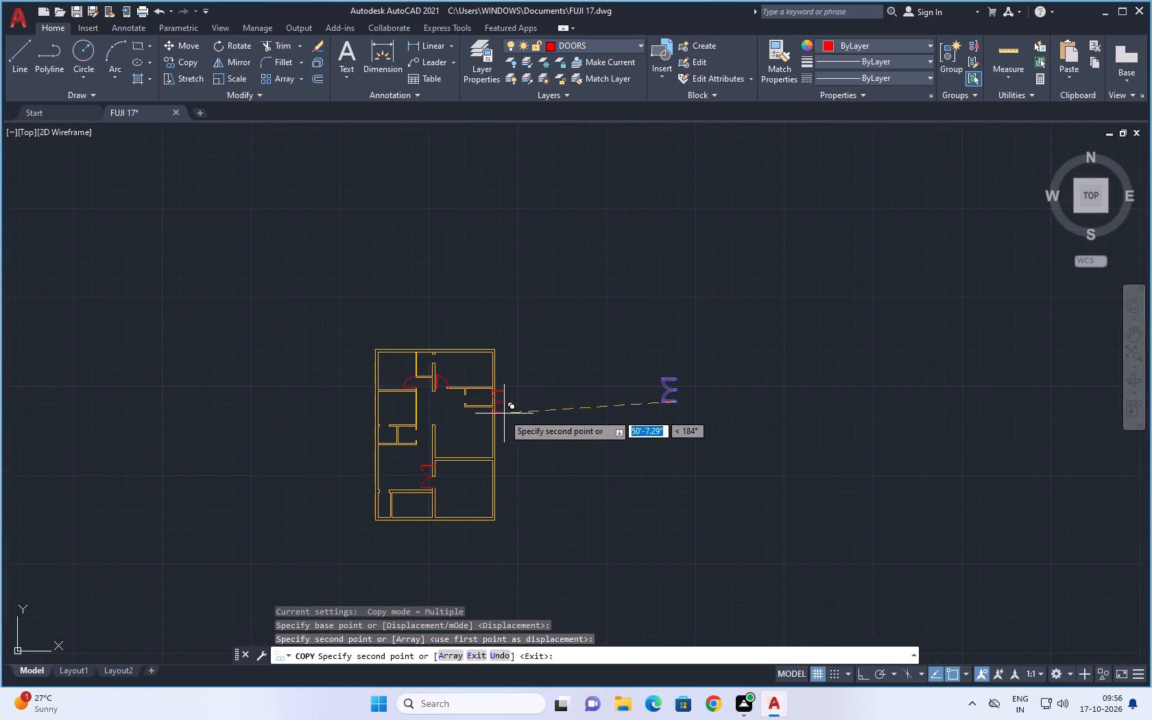
scroll(503, 413, up, 2)
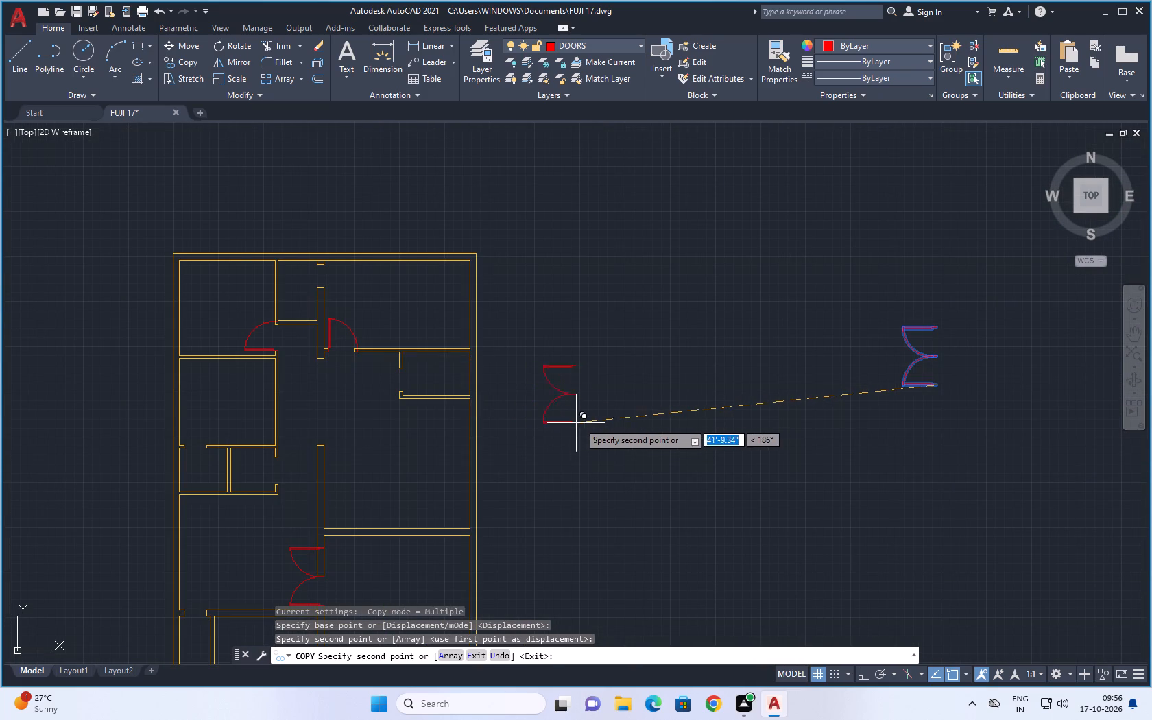
key(Escape)
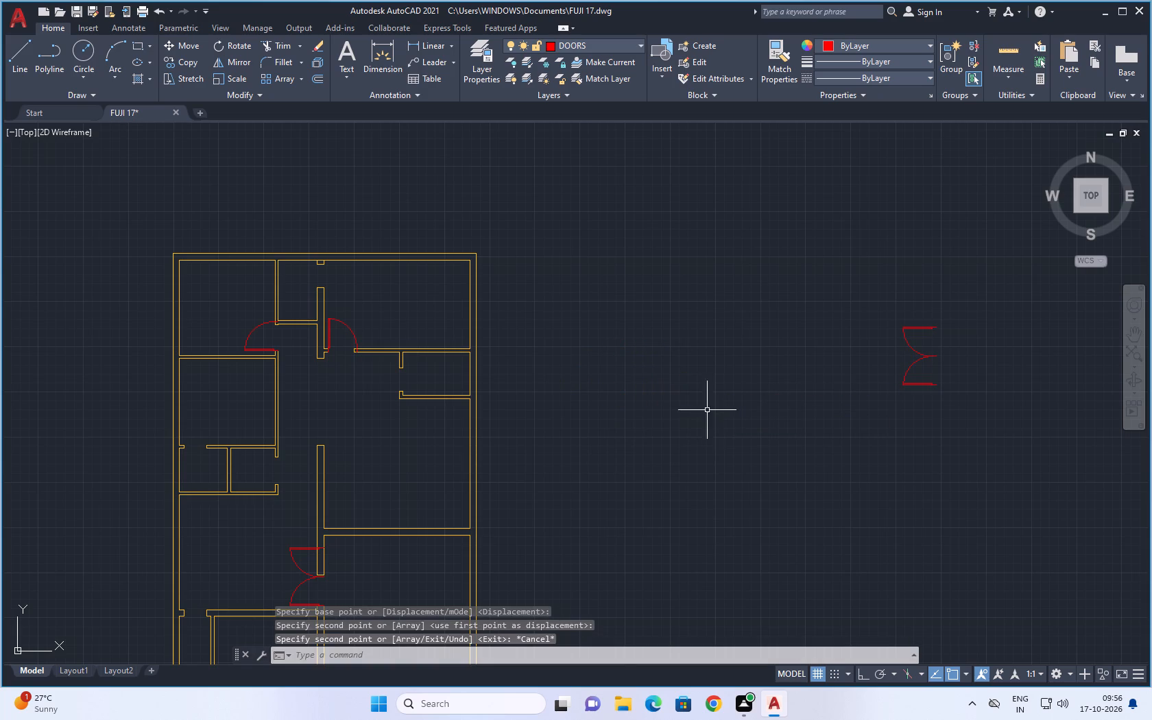
middle_drag(758, 418, 548, 413)
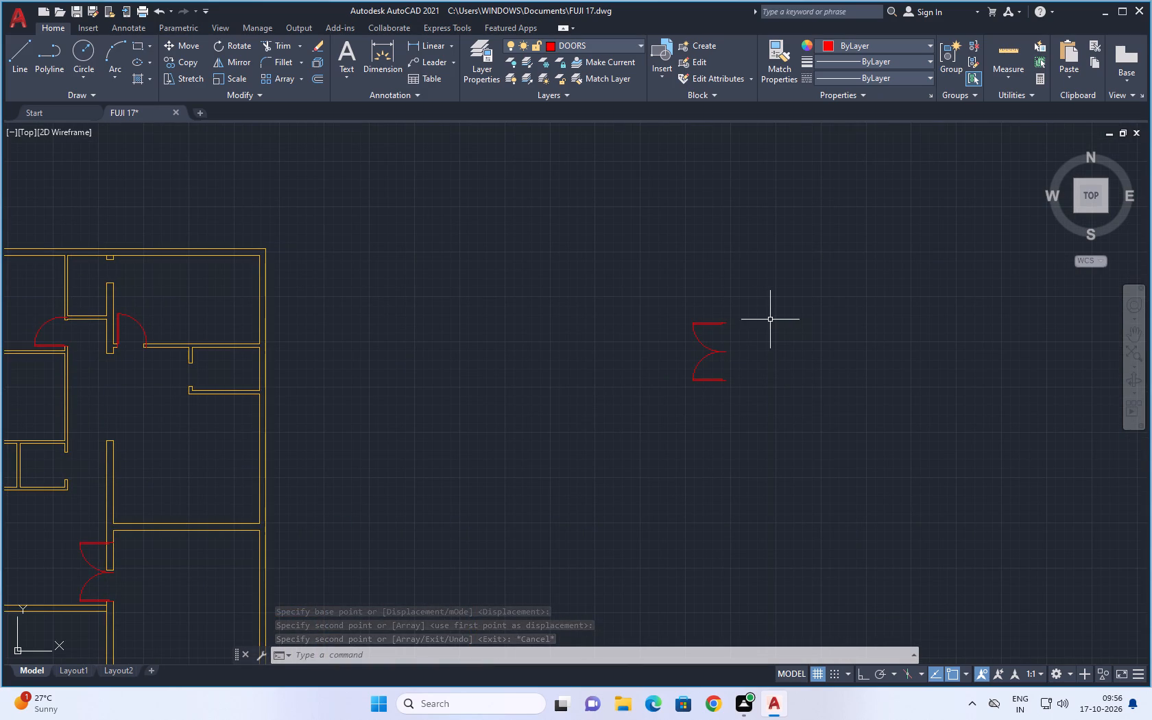
Copy the spare double door's upper leaf by its hinge-side endpoint to the upper jamb's right corner at the small top room's right-wall opening.
click(752, 326)
click(650, 330)
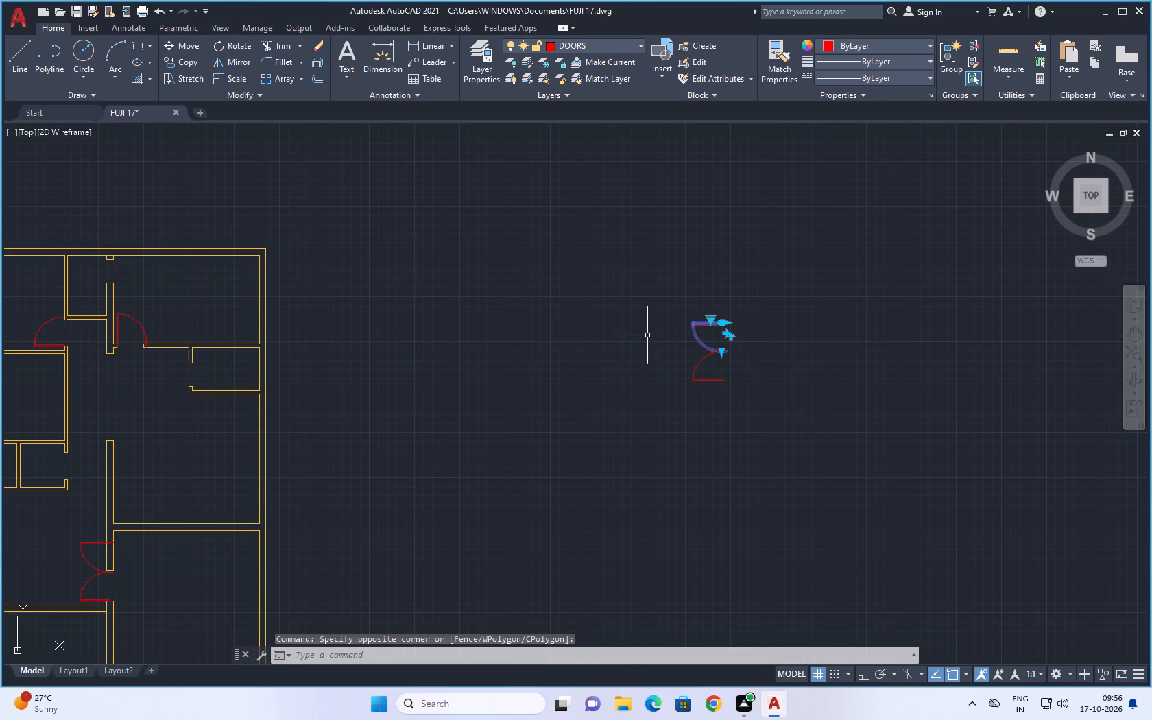
key(c)
key(o)
key(space)
scroll(758, 313, up, 4)
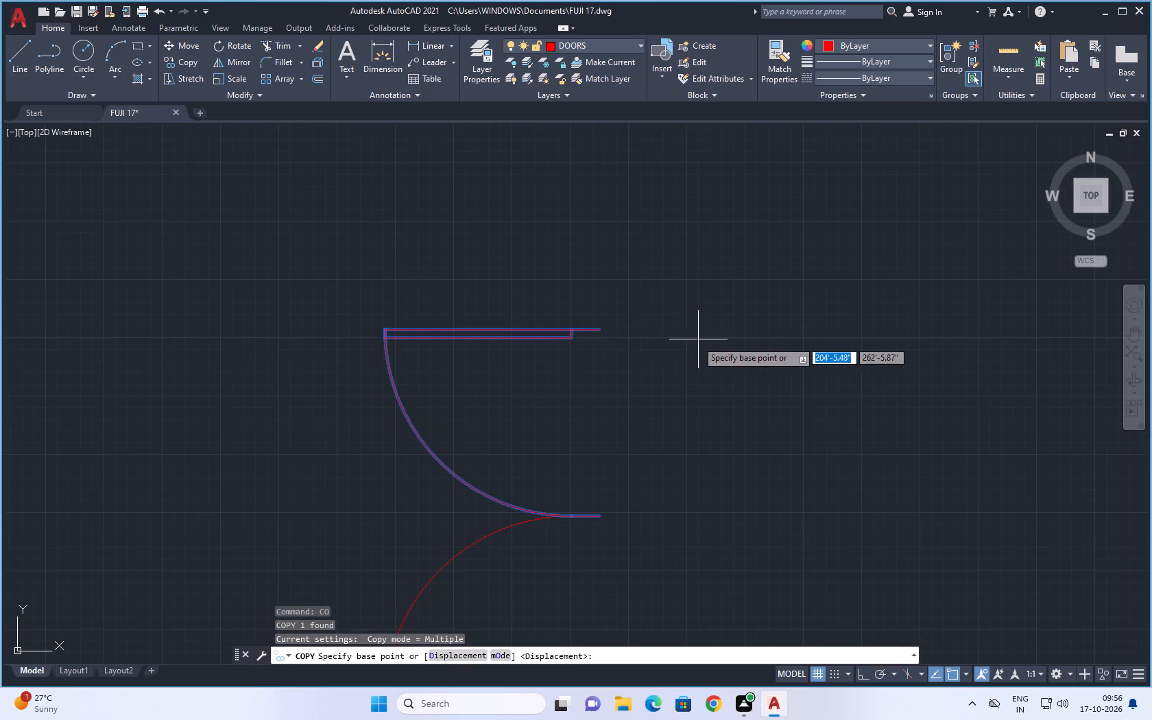
click(595, 327)
scroll(302, 334, down, 4)
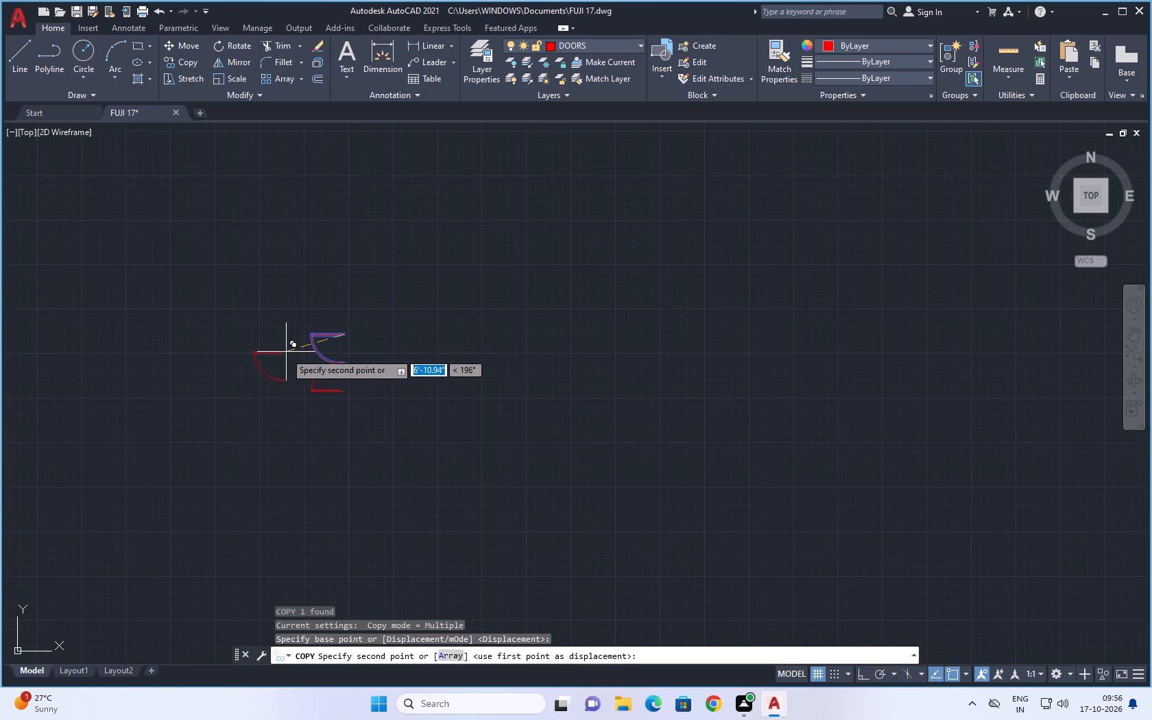
scroll(263, 359, down, 1)
middle_drag(263, 359, 918, 523)
scroll(571, 483, up, 3)
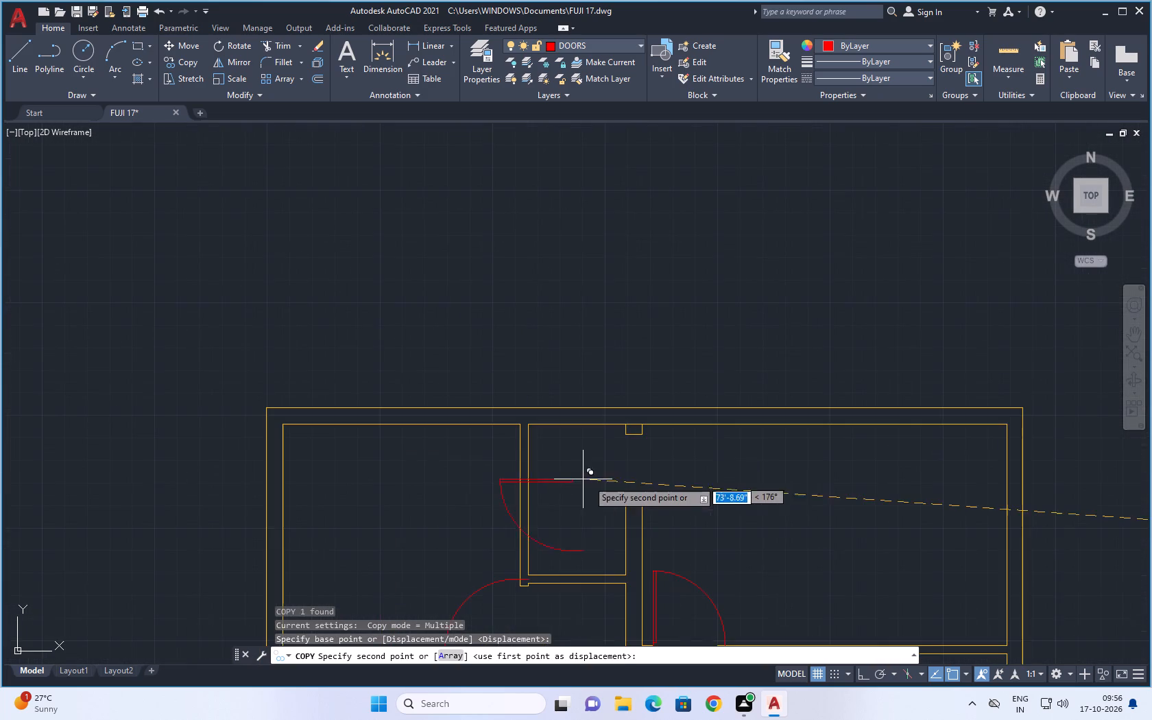
scroll(629, 475, up, 2)
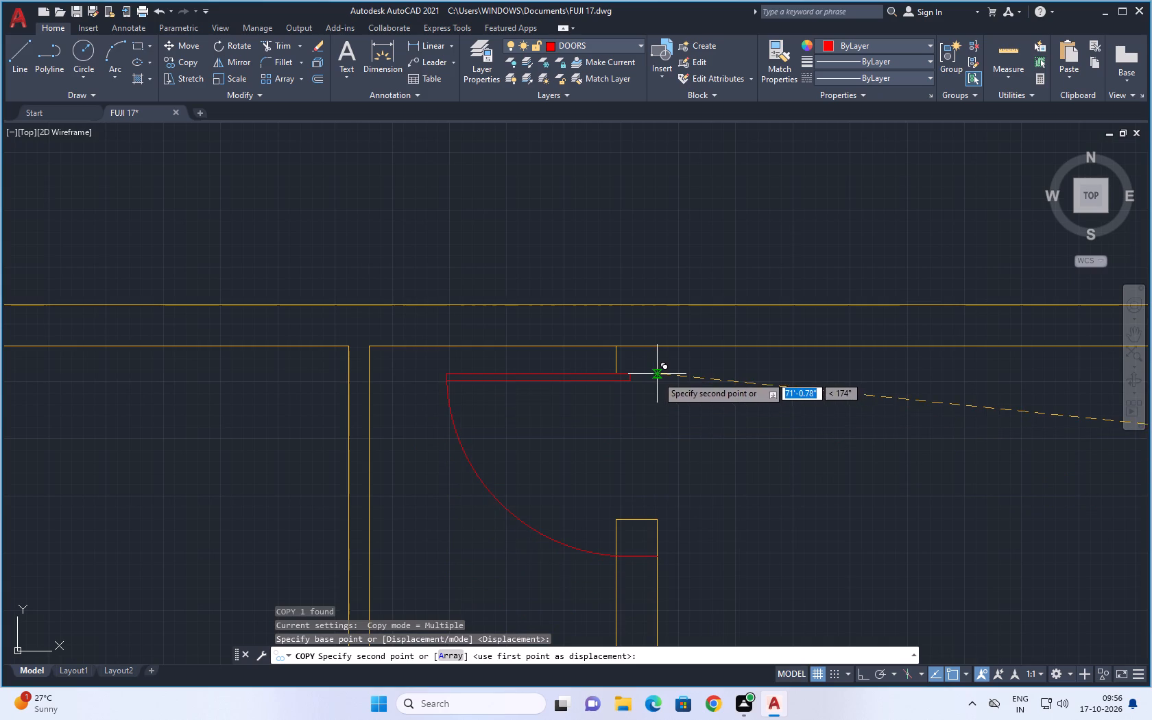
click(657, 376)
scroll(728, 439, down, 7)
middle_drag(751, 387, 619, 313)
scroll(632, 422, up, 3)
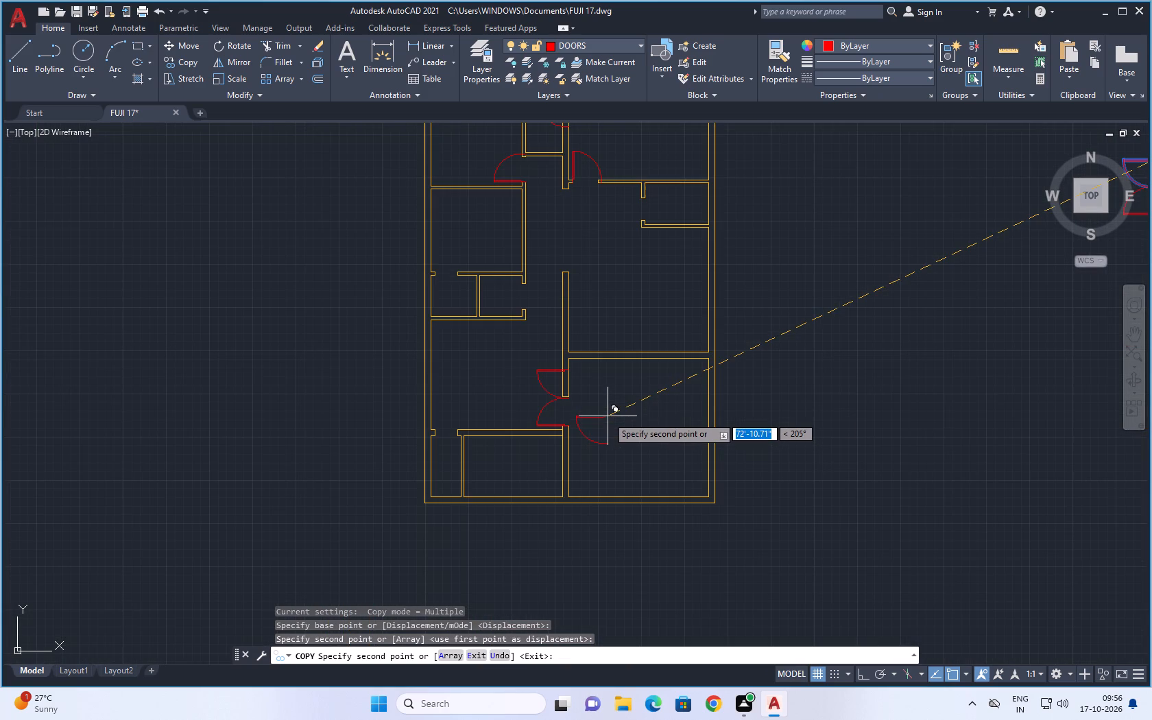
scroll(890, 368, down, 2)
middle_drag(887, 366, 639, 331)
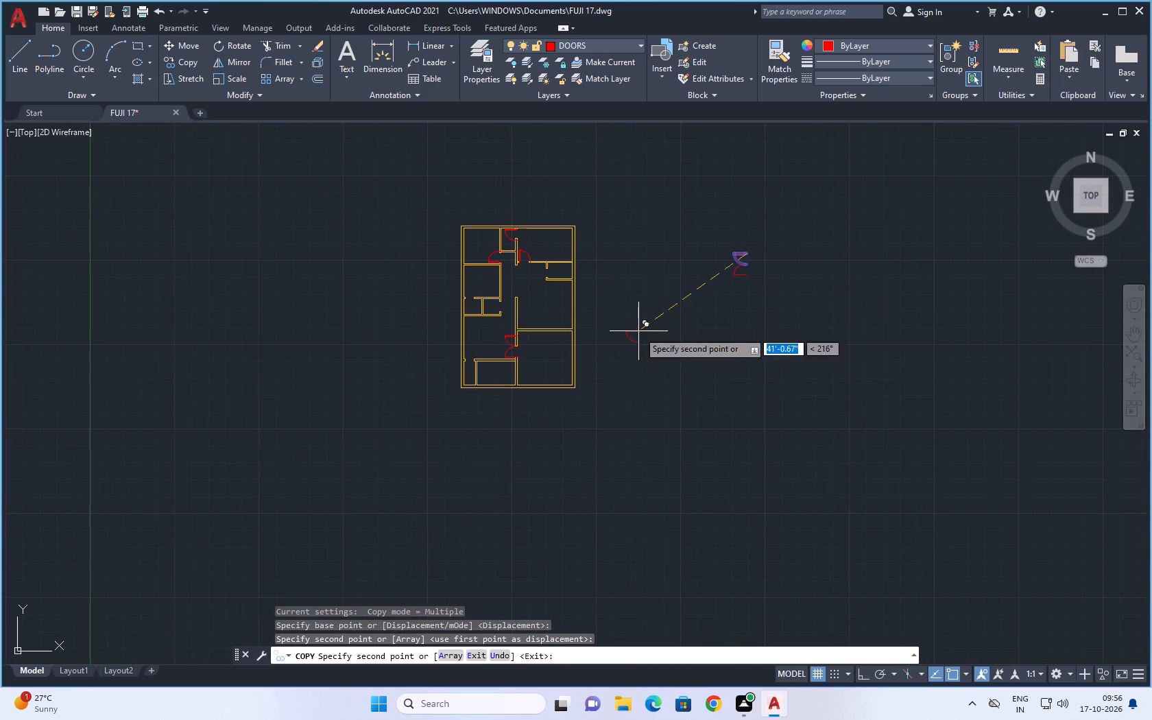
key(Escape)
Rotate the spare double door's lower leaf by 90° about its lower hinge-side endpoint.
middle_drag(734, 308, 667, 328)
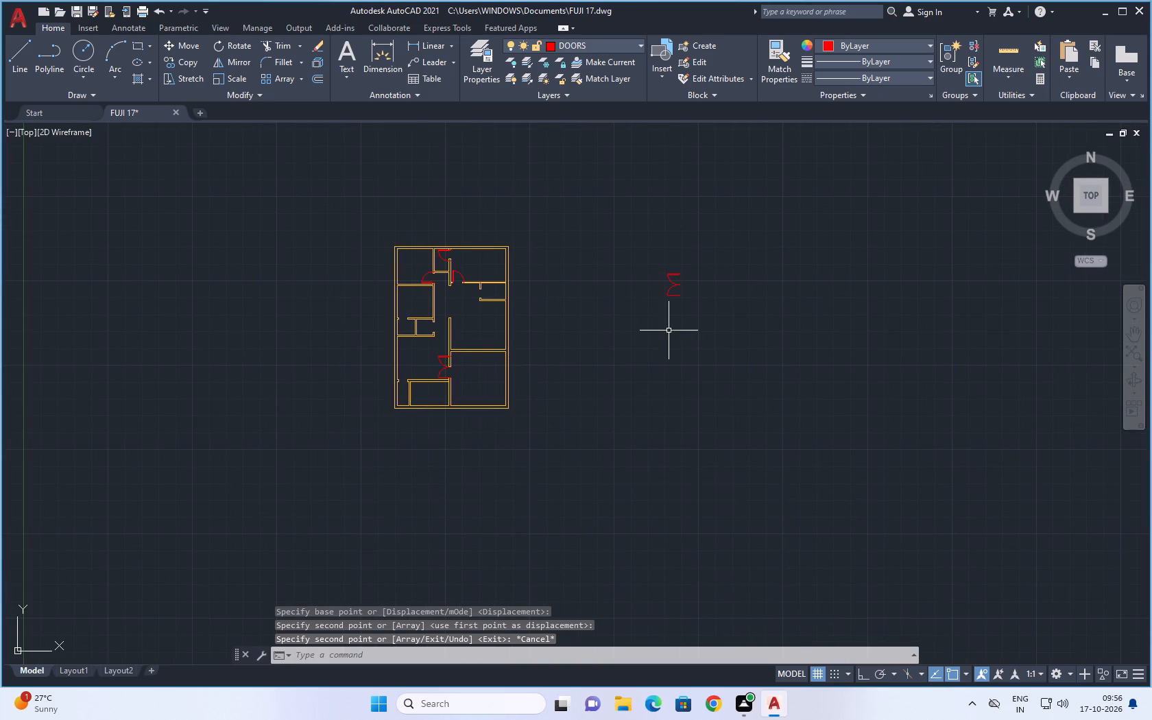
middle_drag(666, 351, 652, 374)
scroll(722, 328, up, 2)
middle_drag(704, 315, 721, 381)
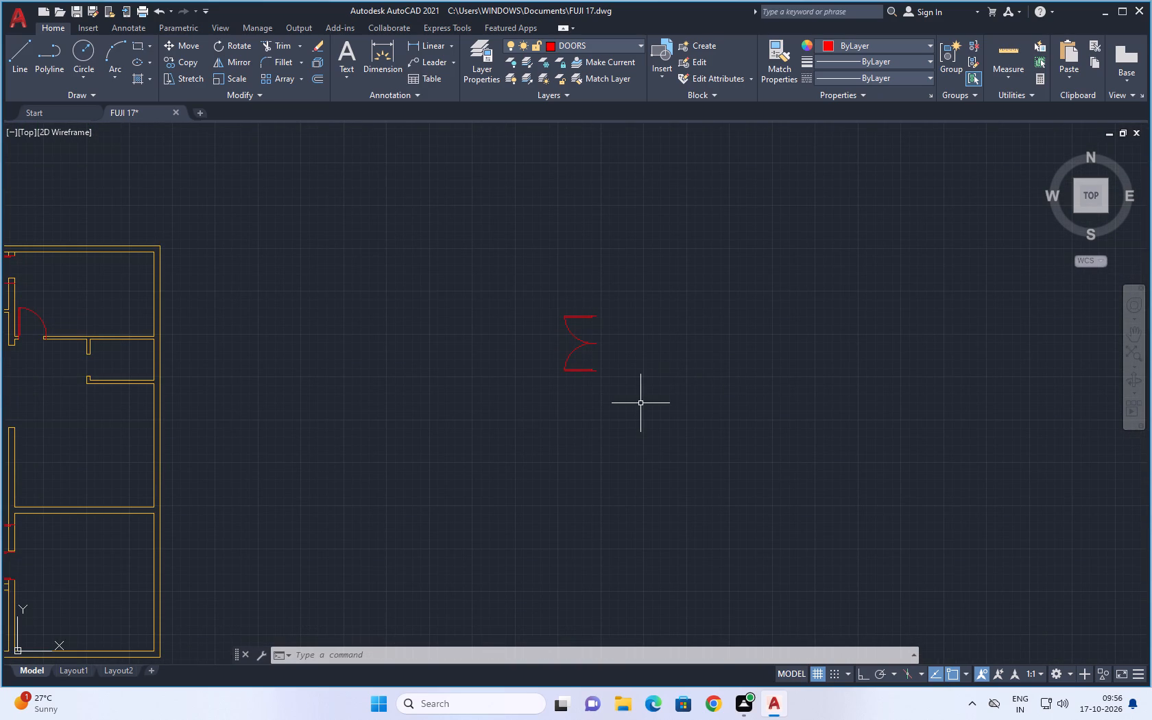
click(582, 370)
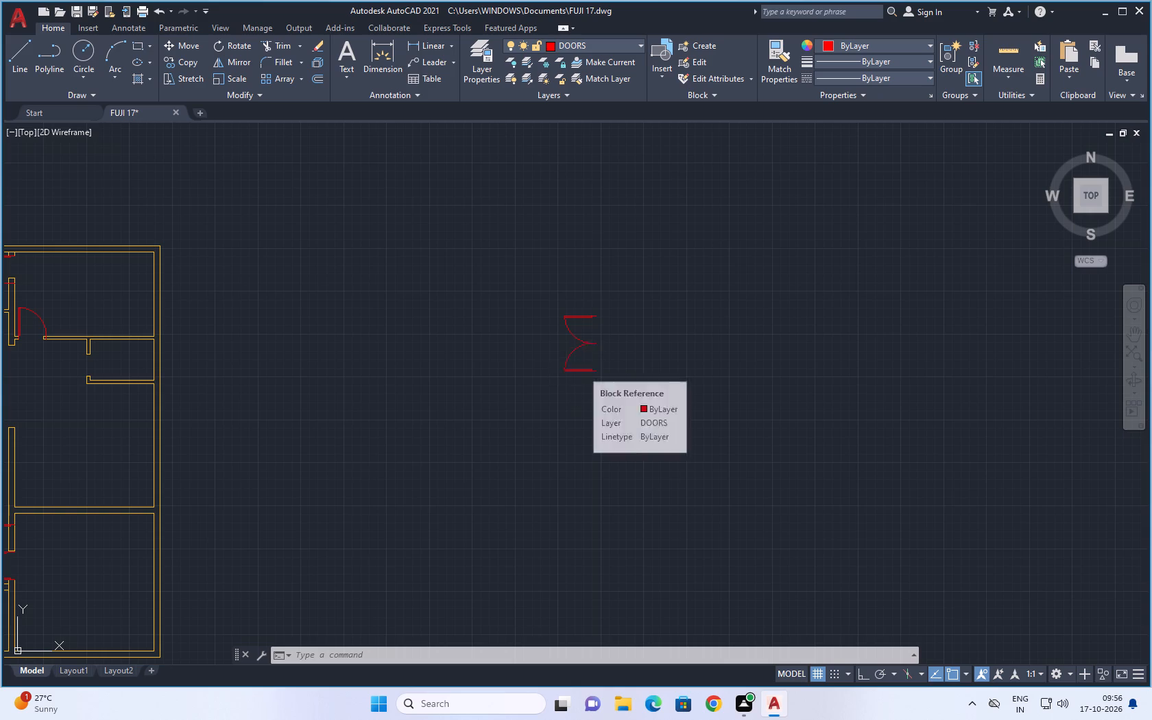
click(220, 64)
scroll(605, 363, up, 3)
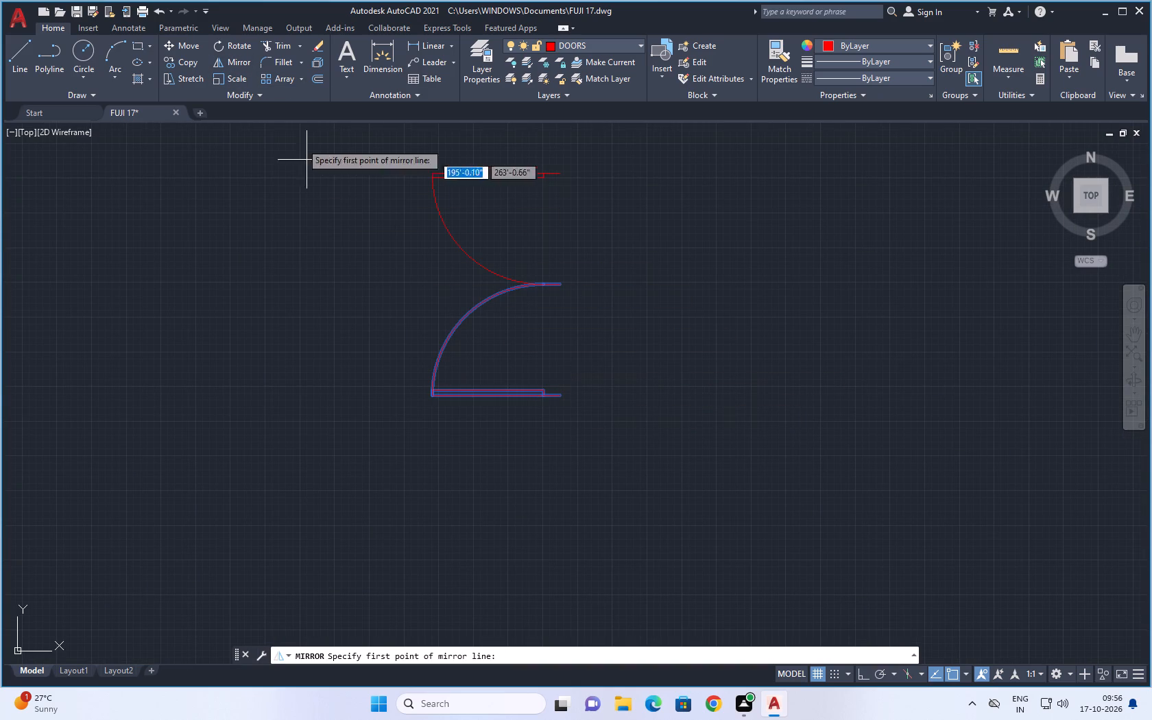
click(232, 44)
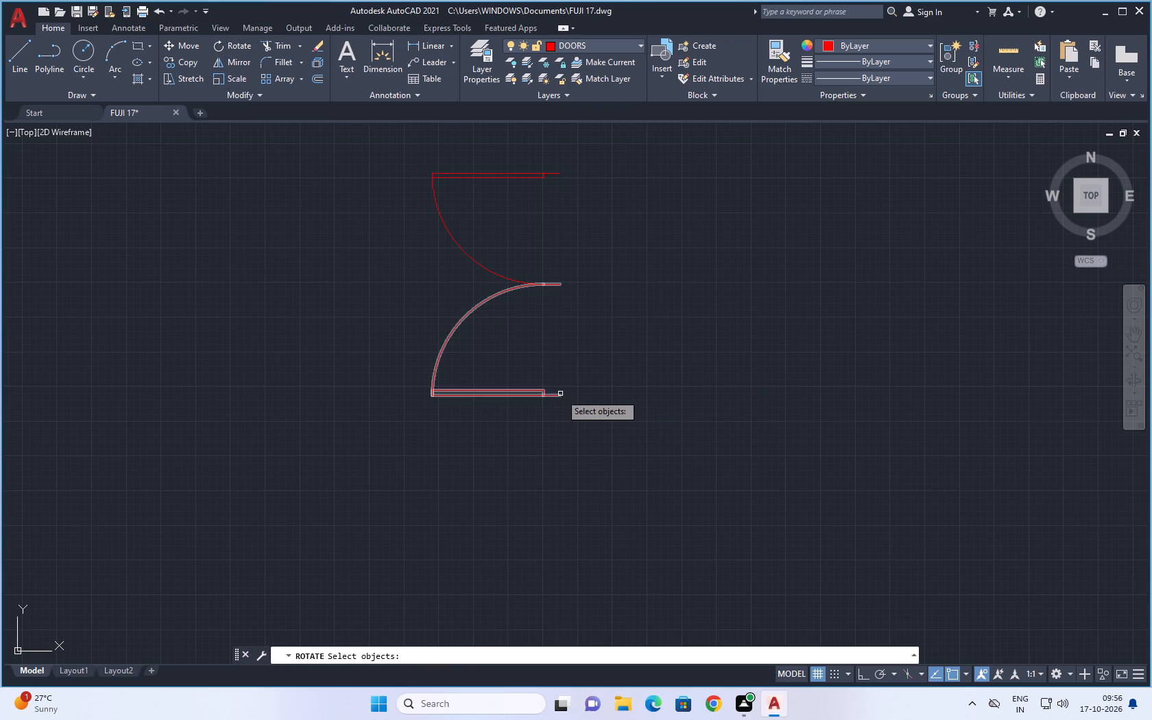
click(555, 397)
key(space)
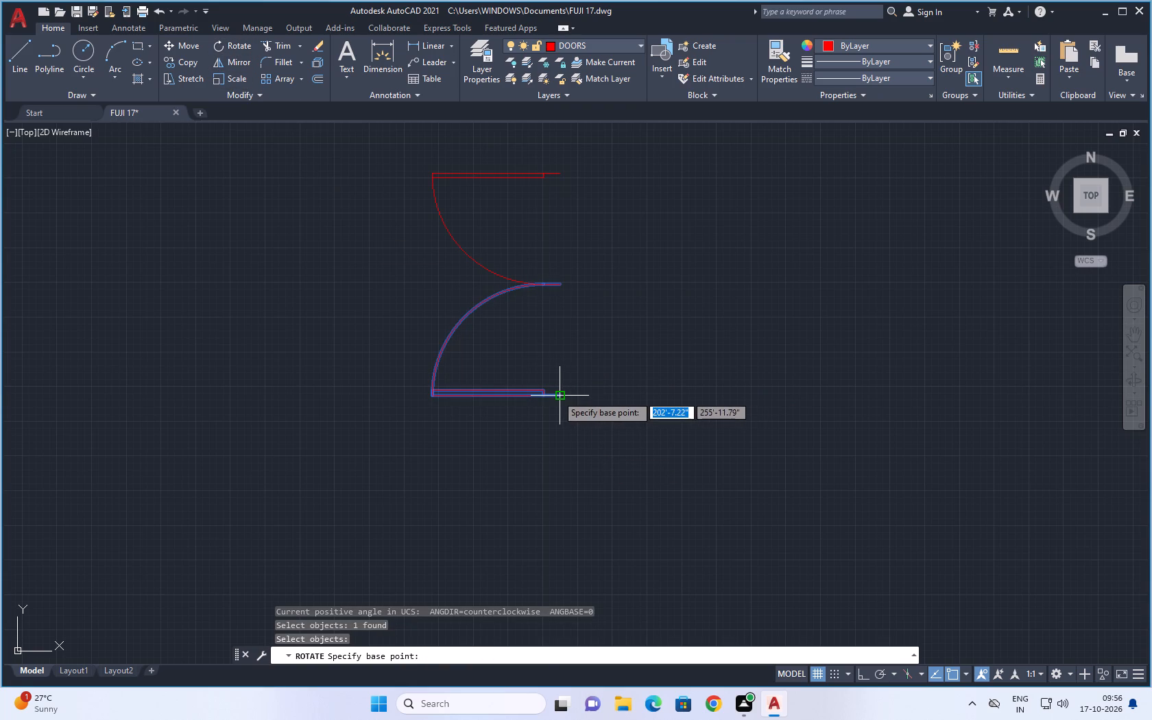
click(557, 395)
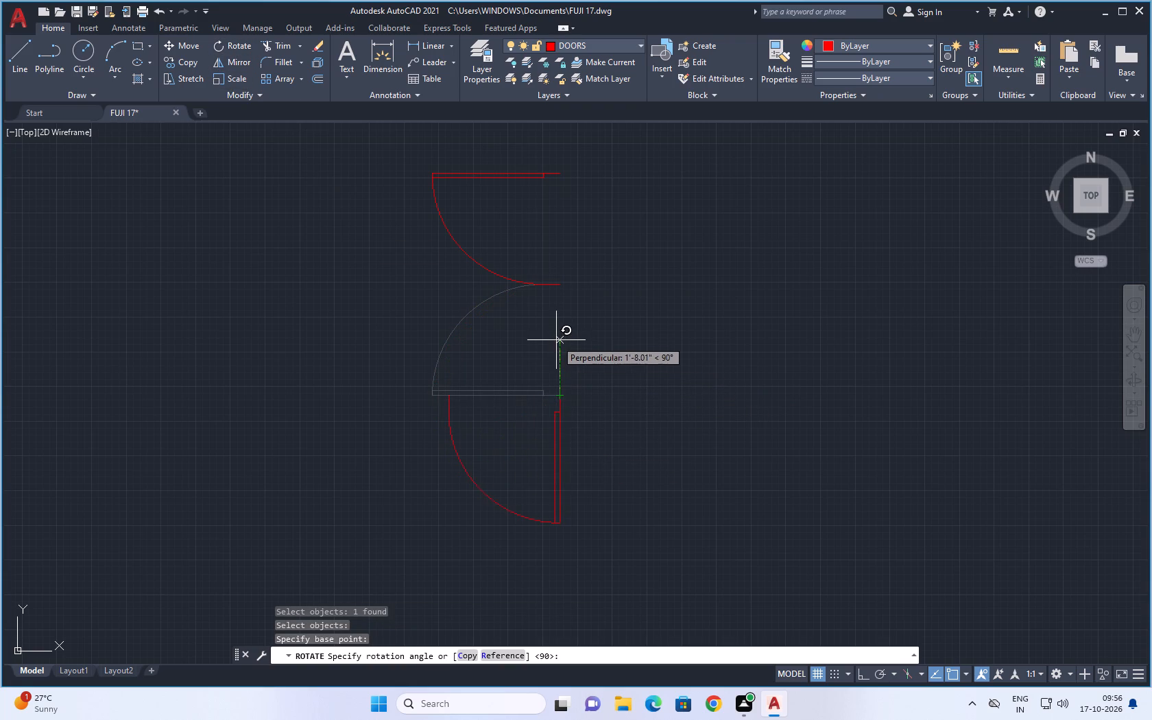
click(556, 340)
Mirror the rotated spare door block about a vertical line through its hinge-side endpoint, erasing the source.
scroll(597, 404, down, 3)
scroll(547, 494, down, 2)
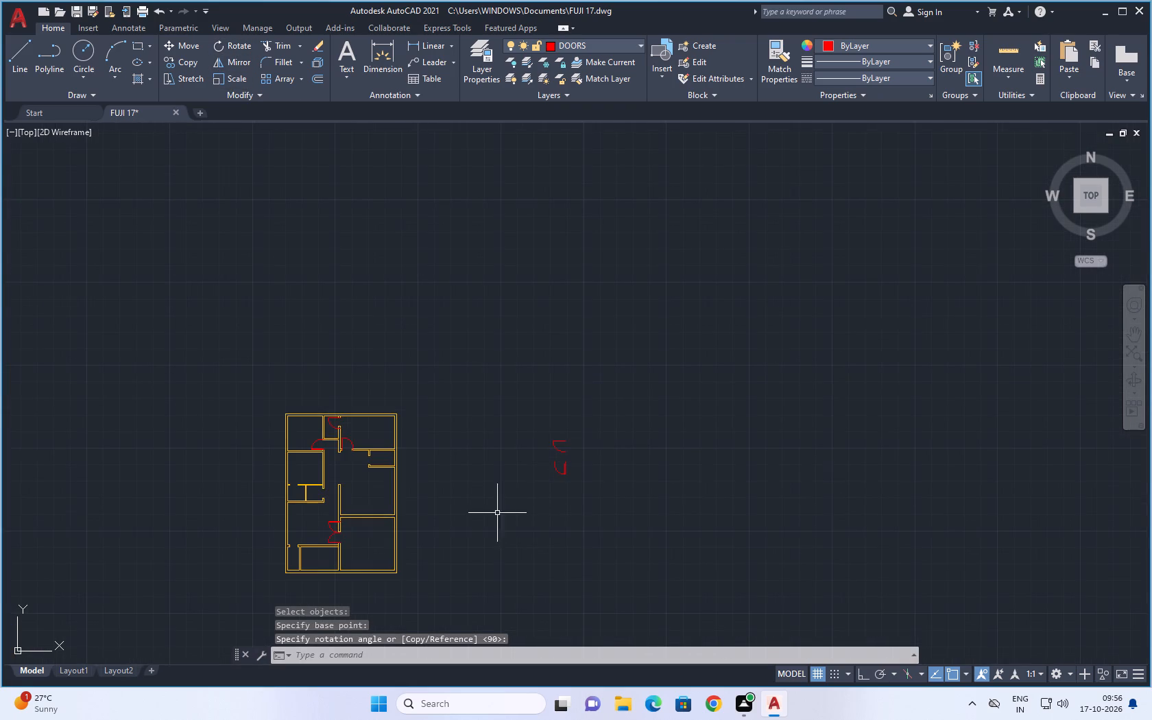
middle_drag(503, 484, 517, 450)
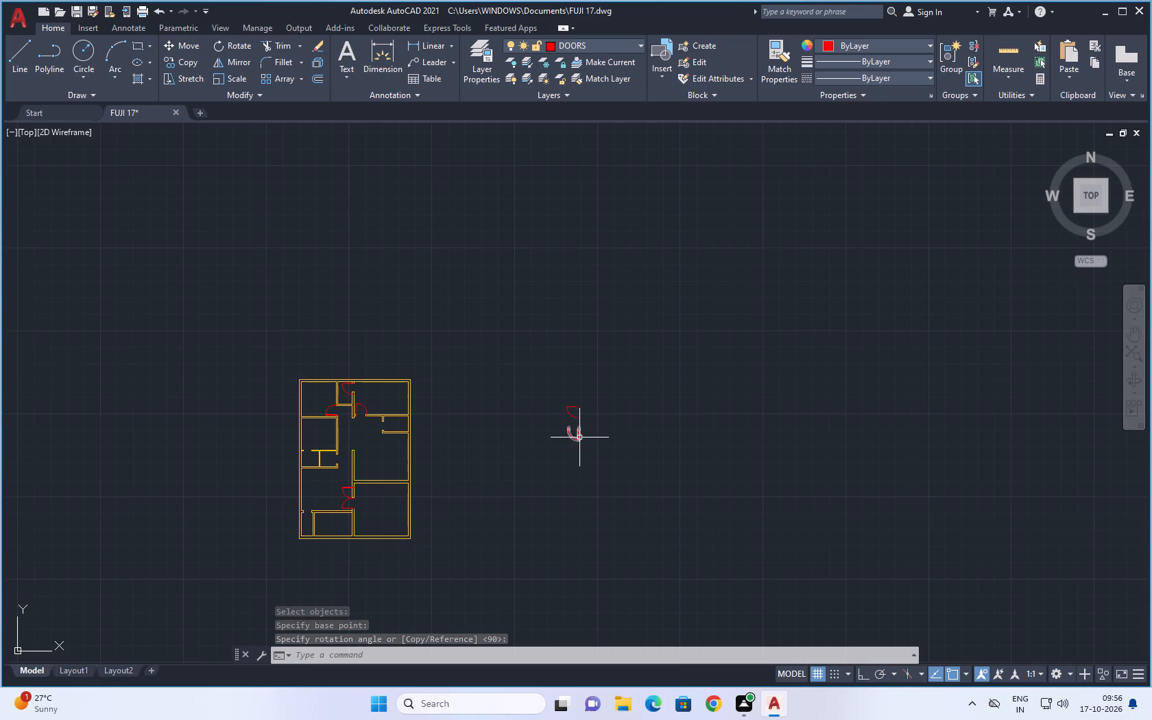
scroll(581, 435, up, 4)
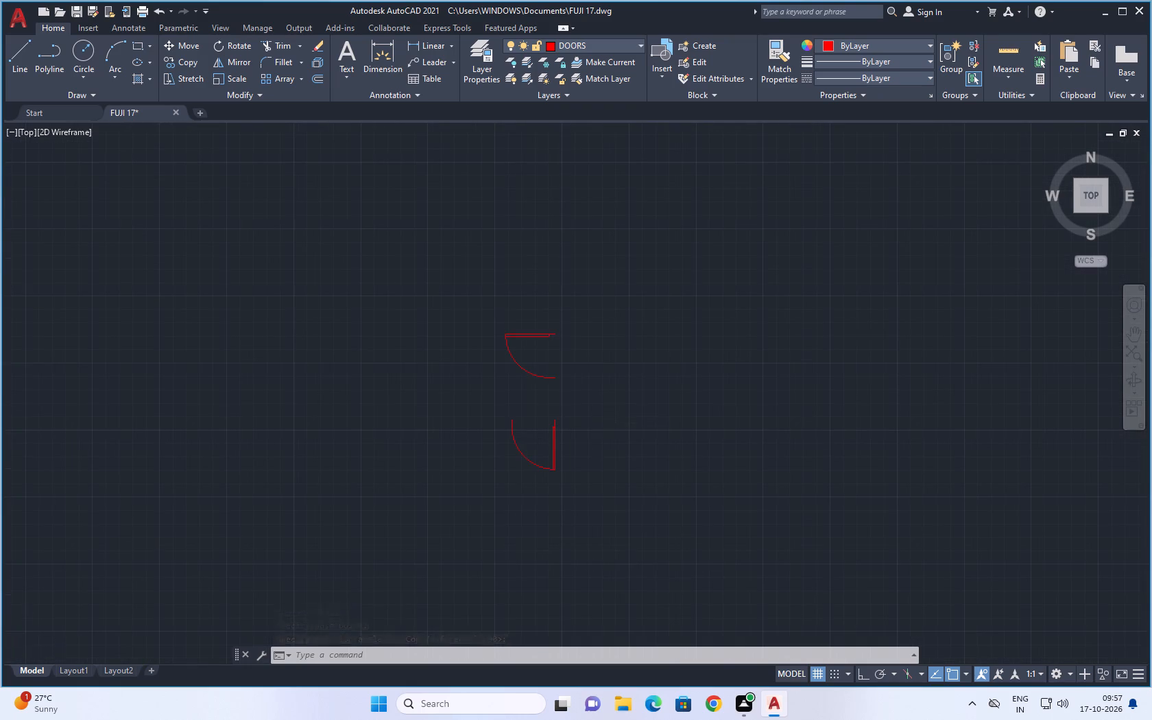
click(597, 427)
click(327, 514)
click(220, 60)
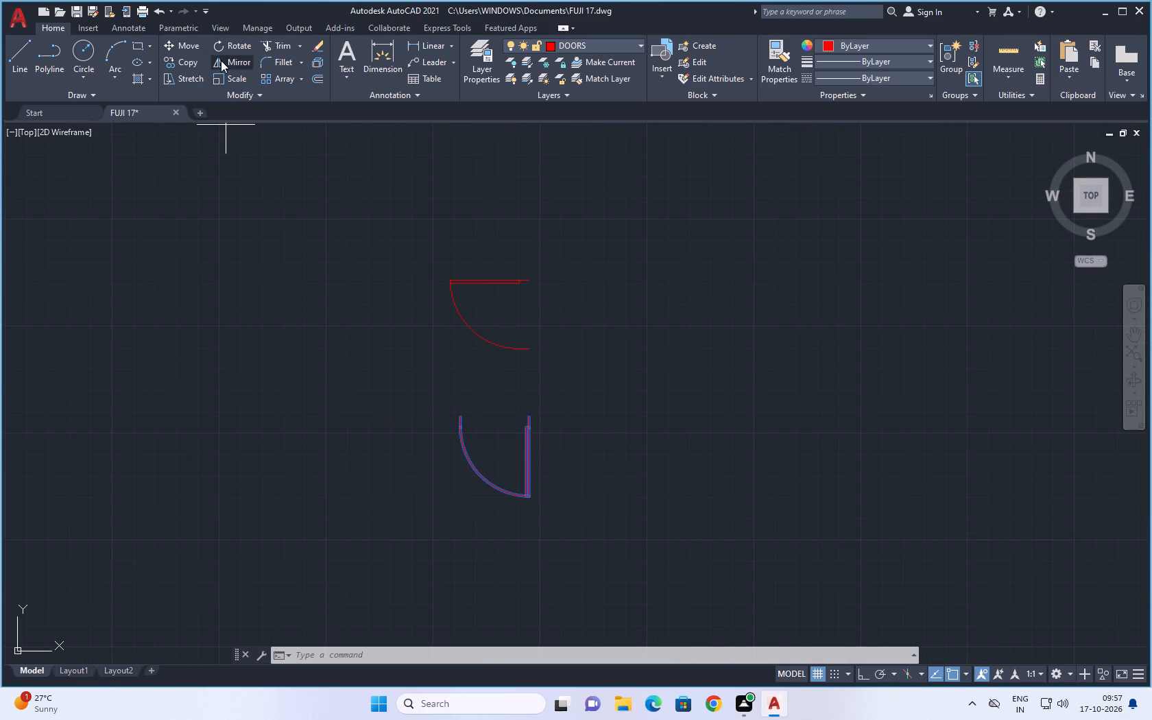
click(531, 414)
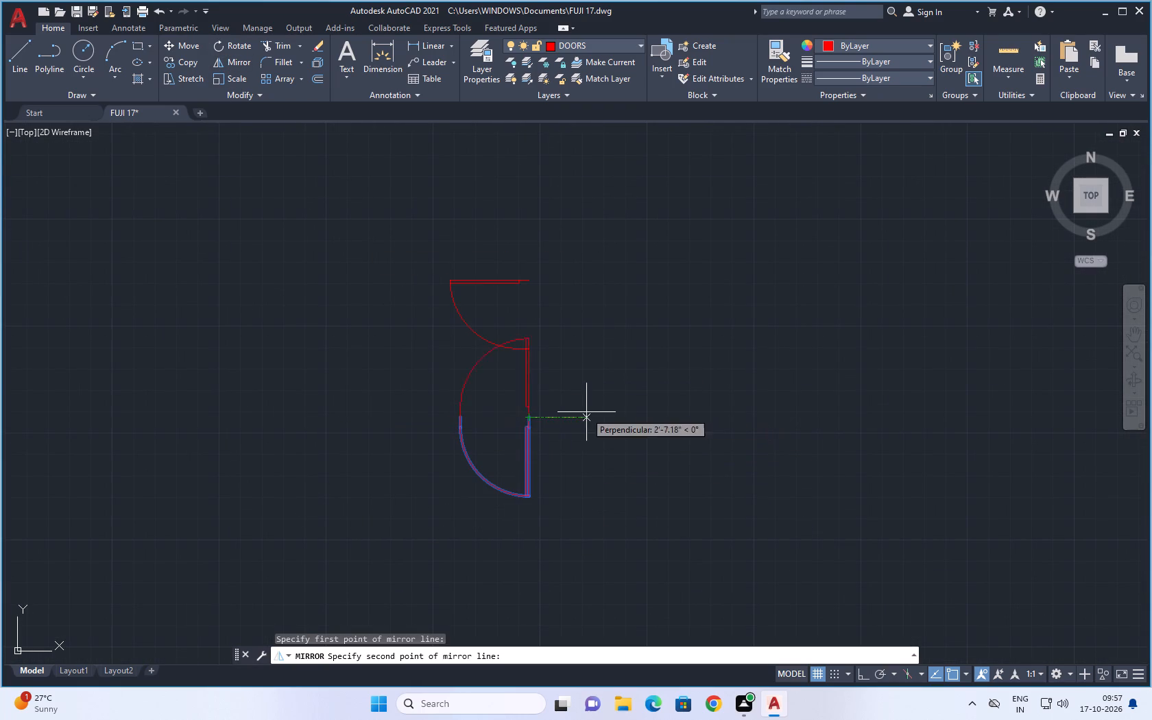
click(527, 537)
drag(549, 573, 527, 537)
Copy the mirrored door block by its upper hinge-side endpoint to the left jamb's upper corner at the small middle-left room's top-wall opening.
drag(634, 386, 621, 402)
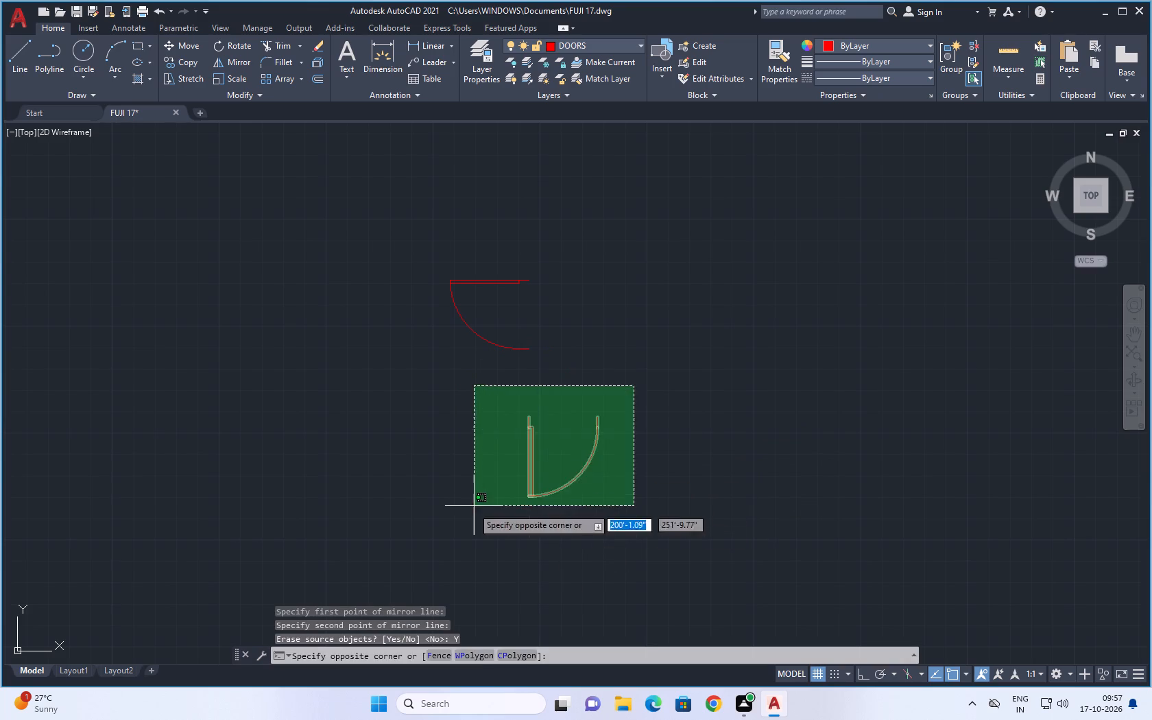
click(471, 509)
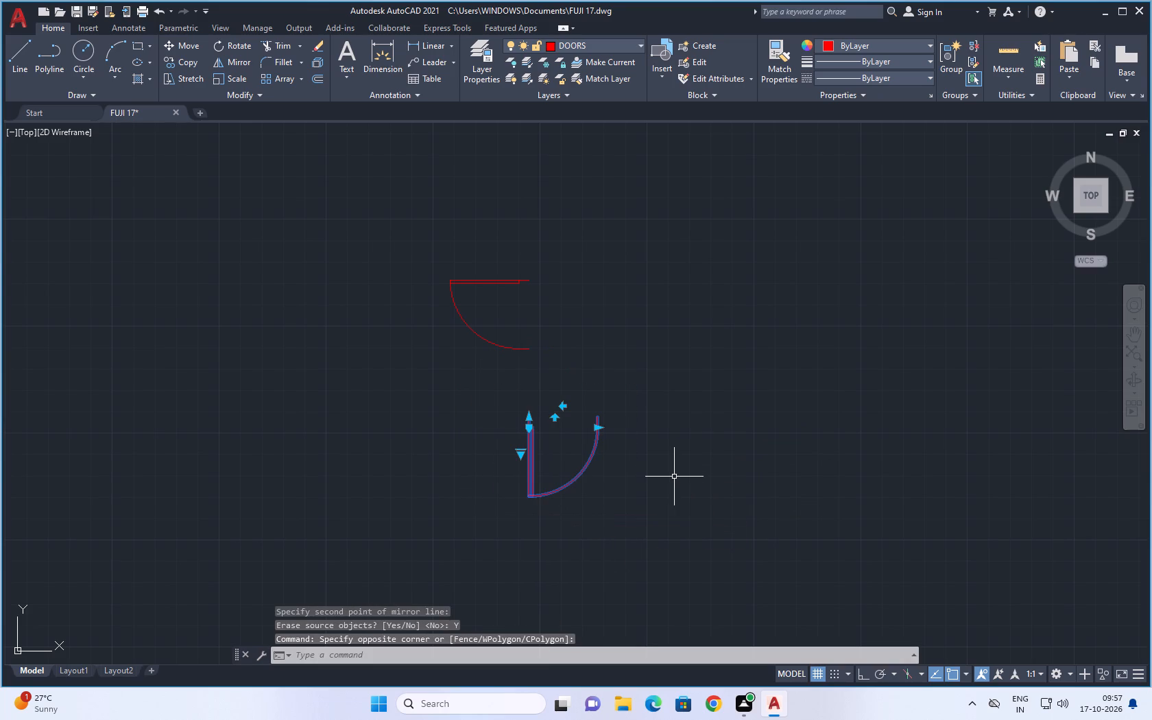
text(CO)
key(space)
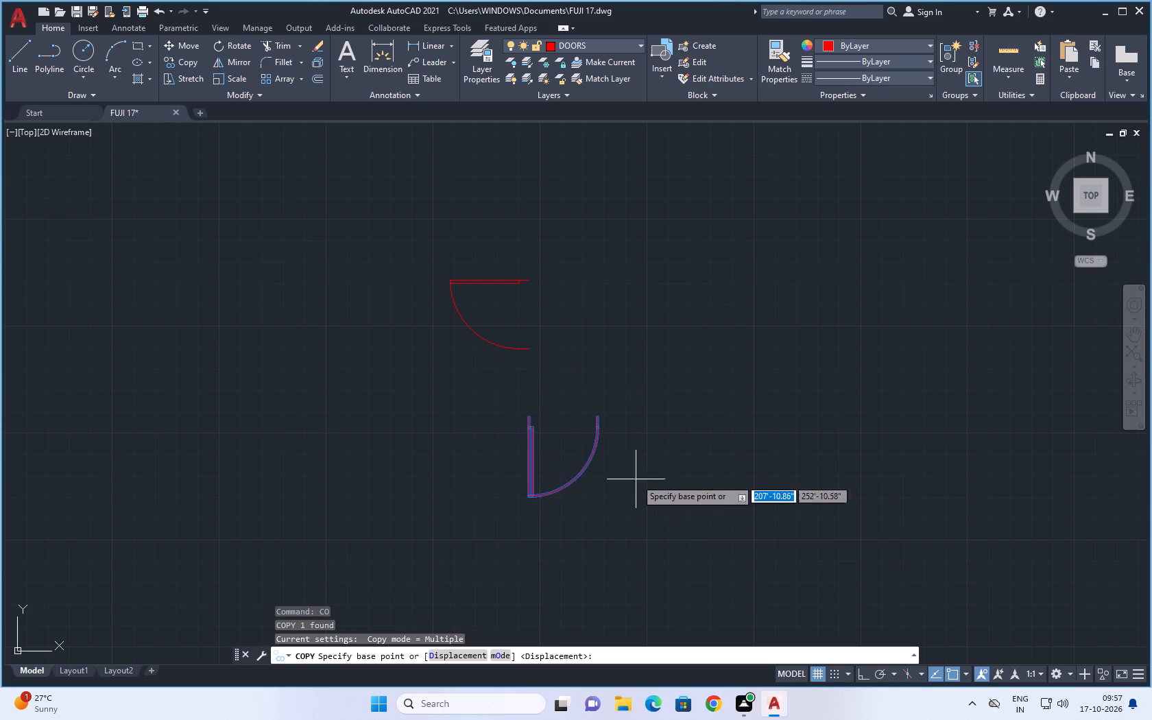
scroll(527, 423, up, 3)
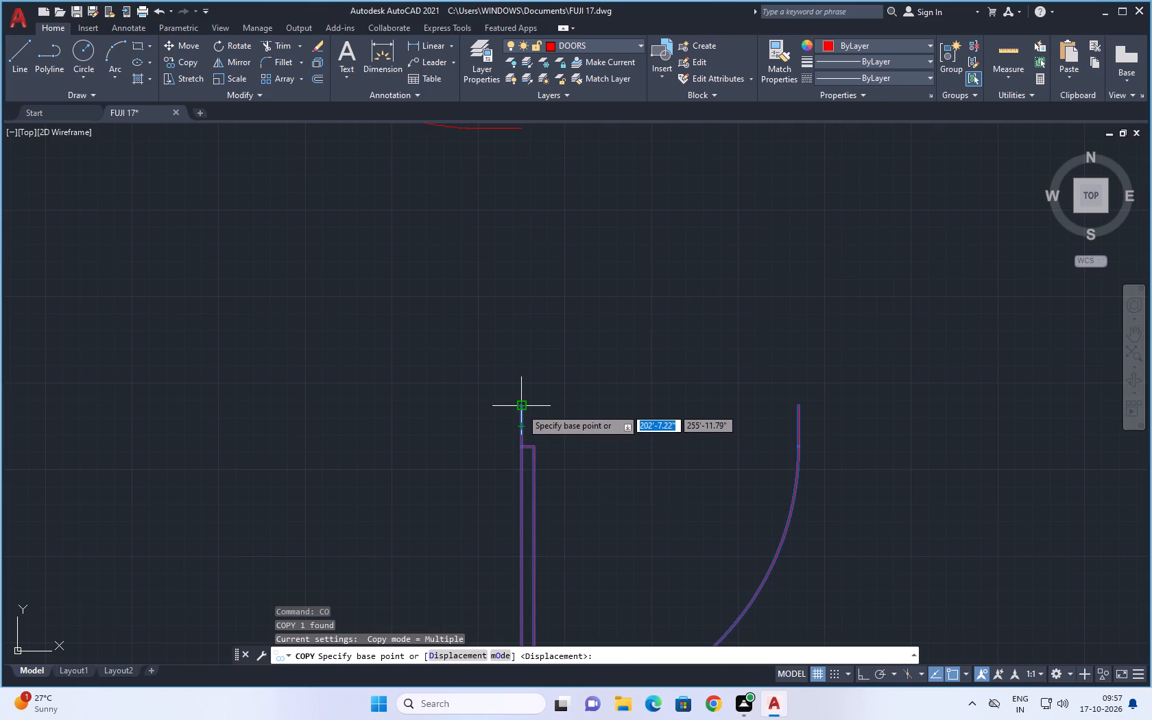
click(521, 408)
scroll(237, 428, down, 4)
middle_drag(288, 464, 950, 334)
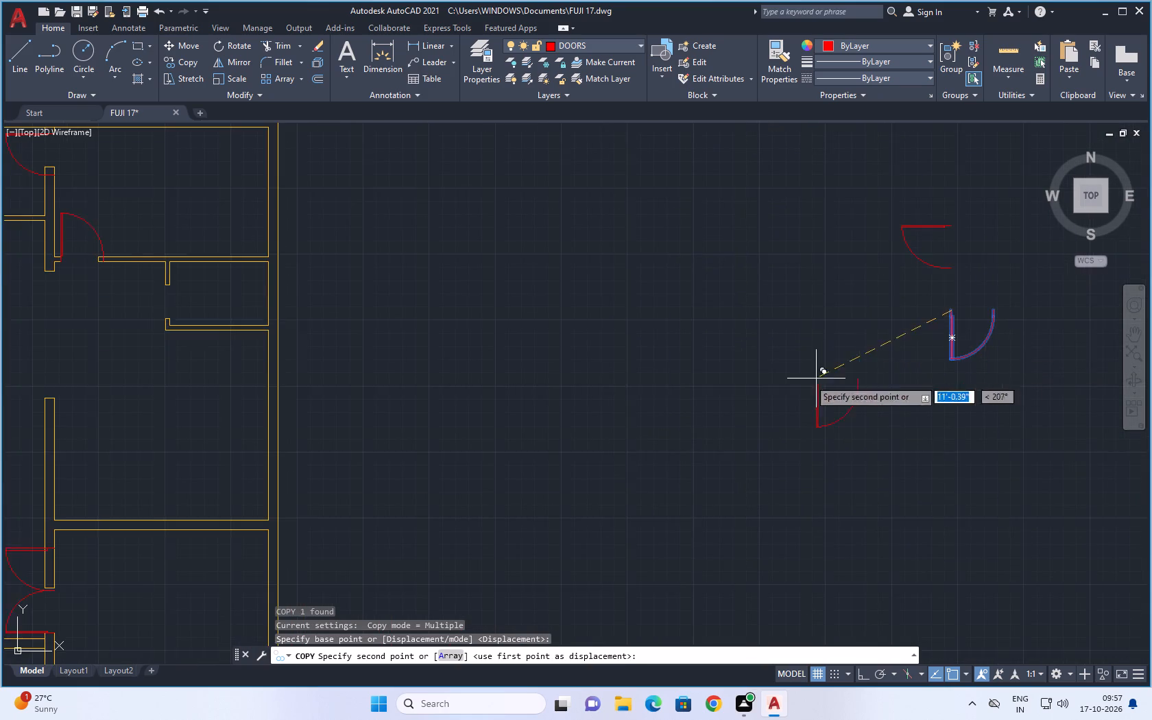
scroll(752, 396, down, 2)
scroll(647, 429, down, 1)
middle_drag(650, 431, 811, 427)
scroll(656, 393, up, 5)
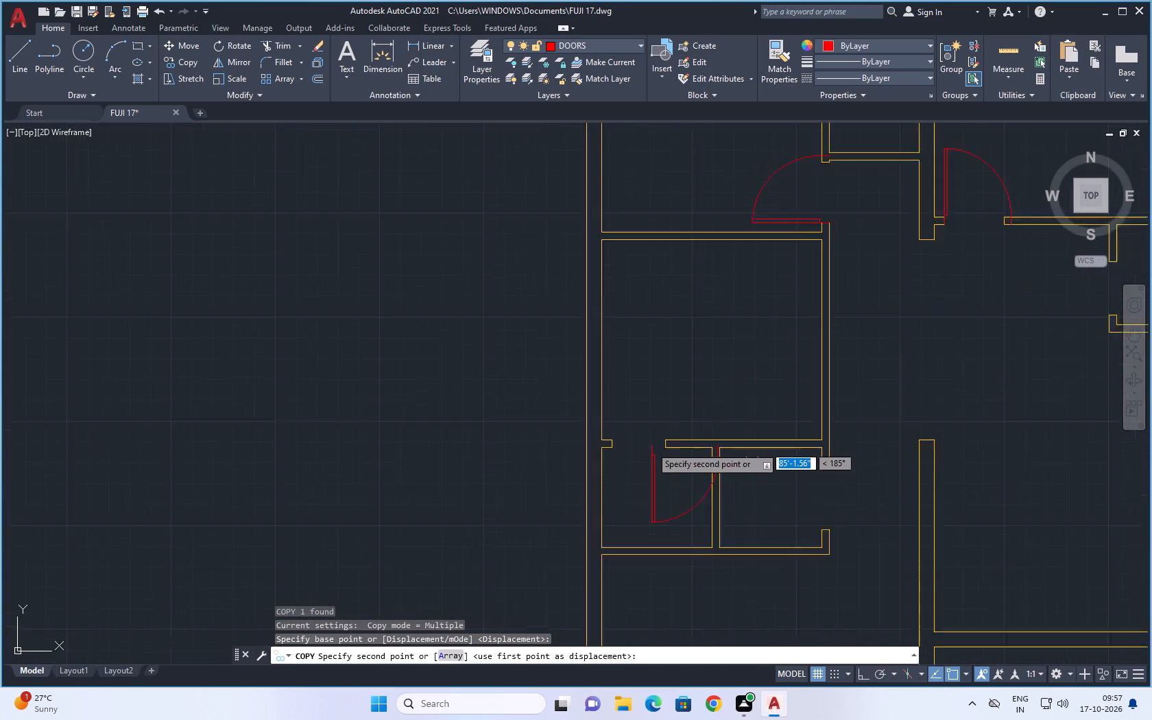
scroll(650, 447, up, 1)
scroll(555, 434, up, 3)
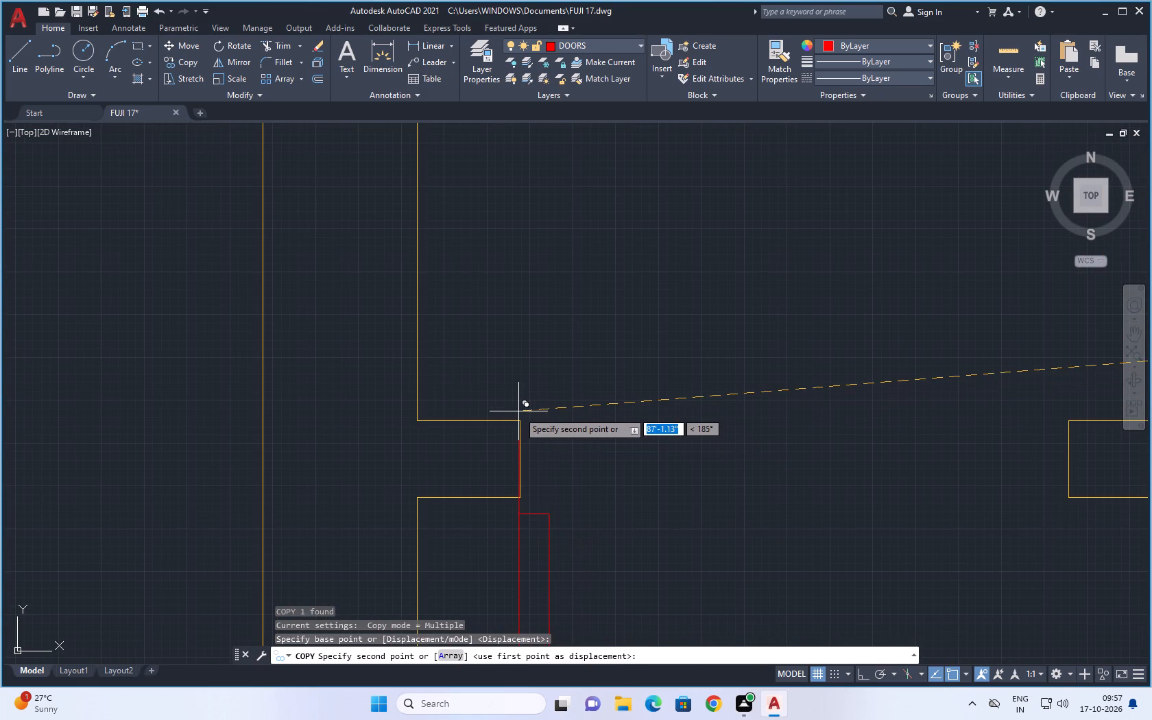
click(517, 420)
Place another copy of the door block at the left jamb's upper corner in the small bottom-left room's top-wall opening.
scroll(613, 420, down, 7)
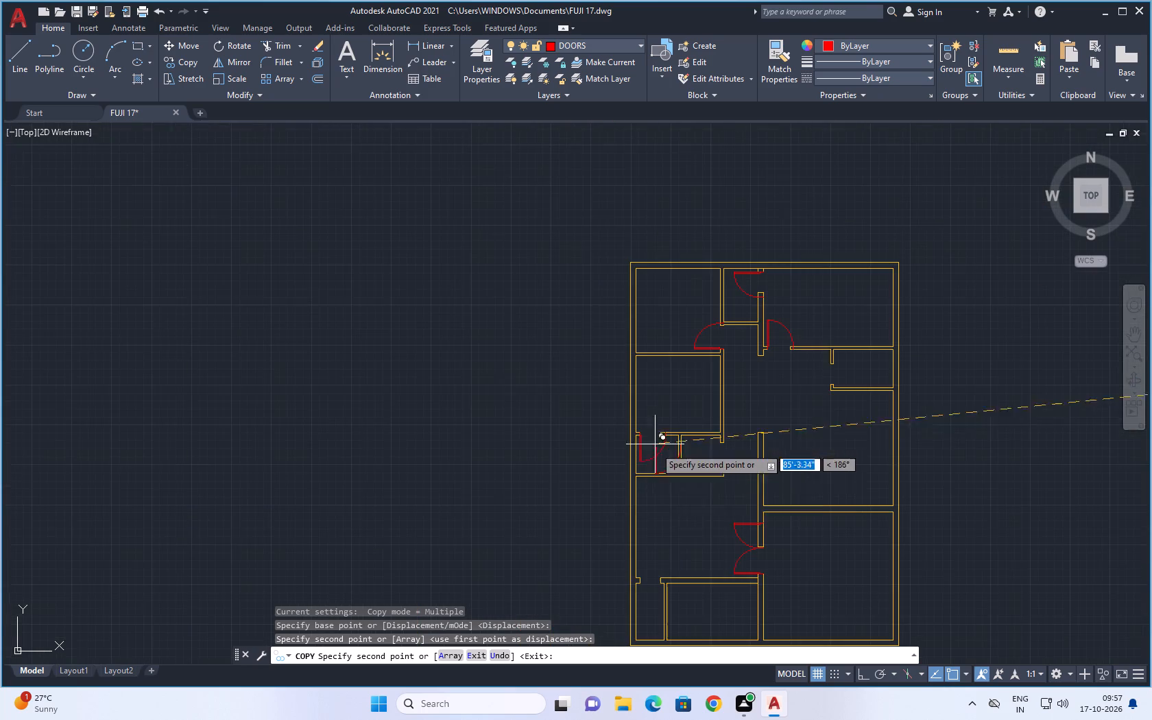
middle_drag(658, 488, 688, 365)
scroll(656, 479, up, 6)
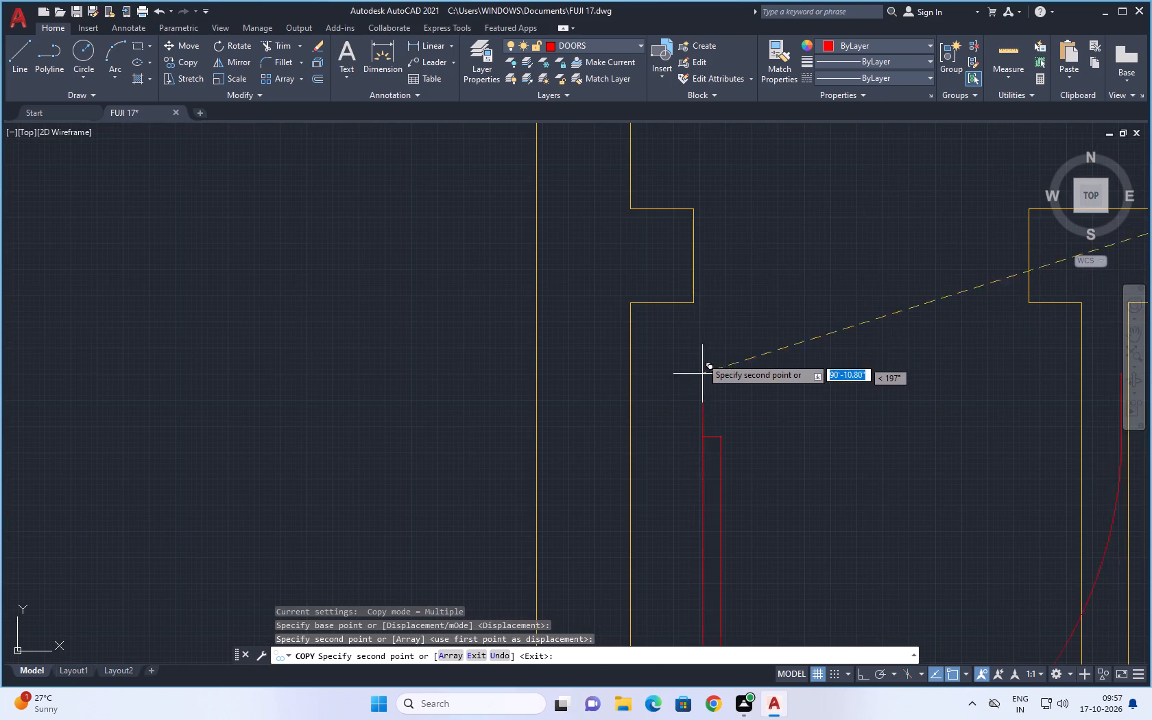
click(692, 210)
scroll(715, 443, down, 4)
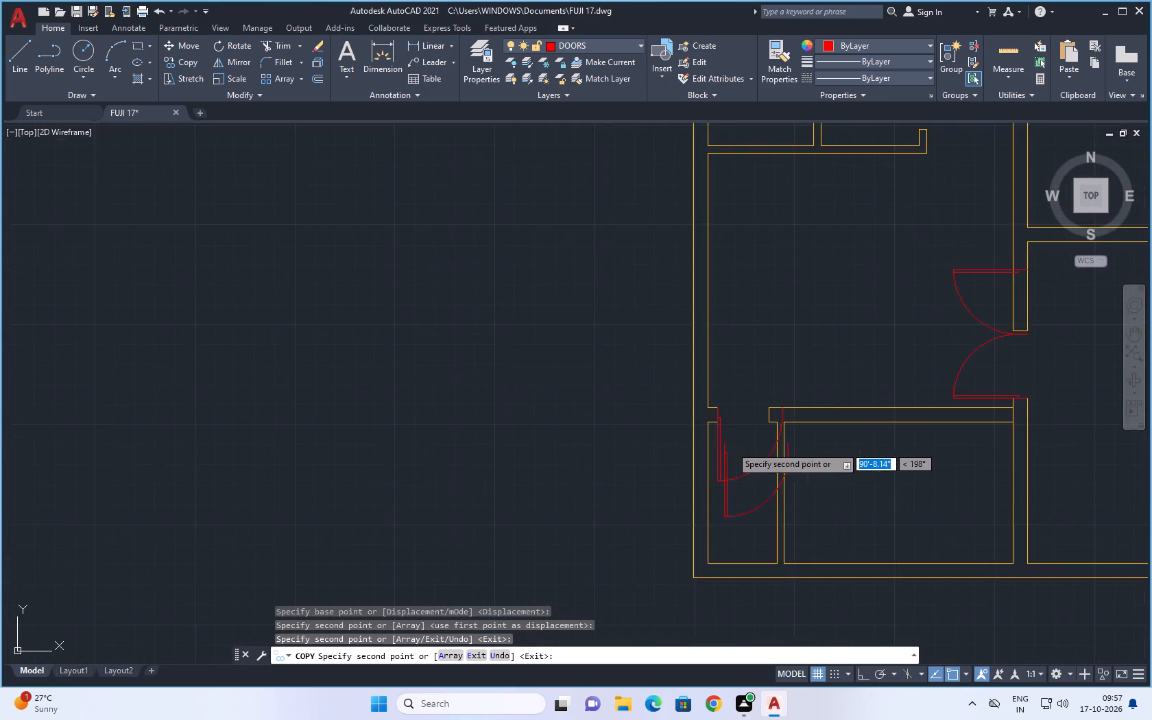
scroll(736, 446, down, 3)
middle_drag(844, 454, 574, 492)
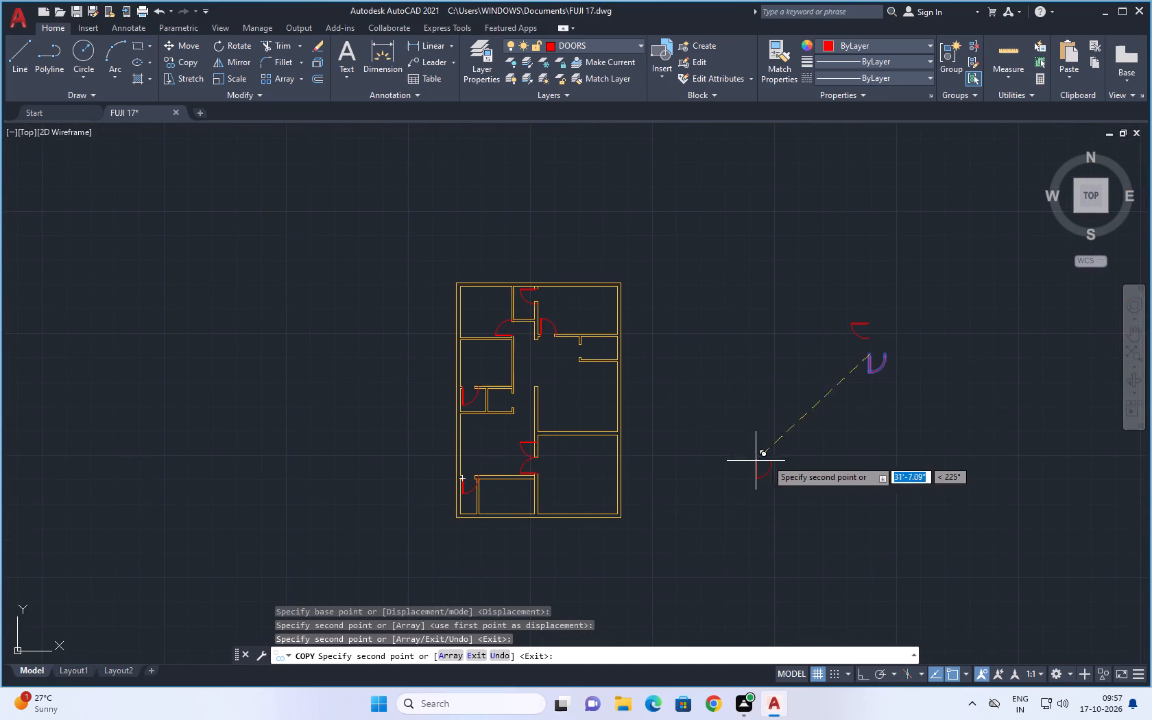
scroll(835, 456, up, 1)
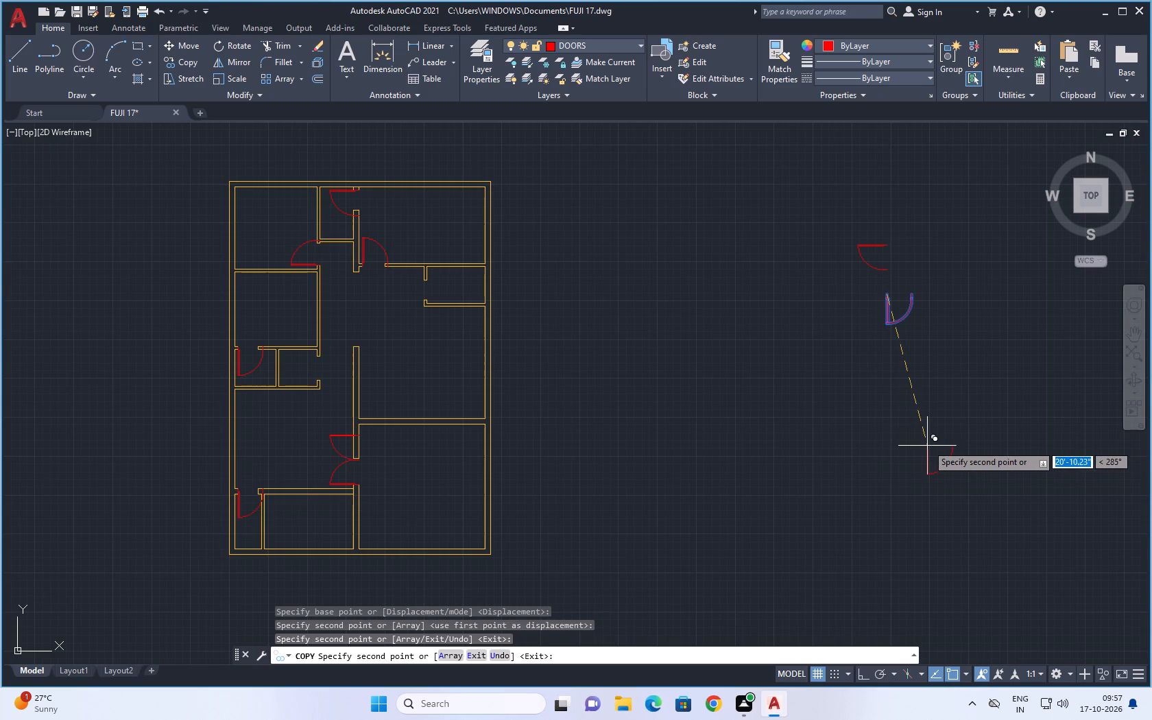
key(Escape)
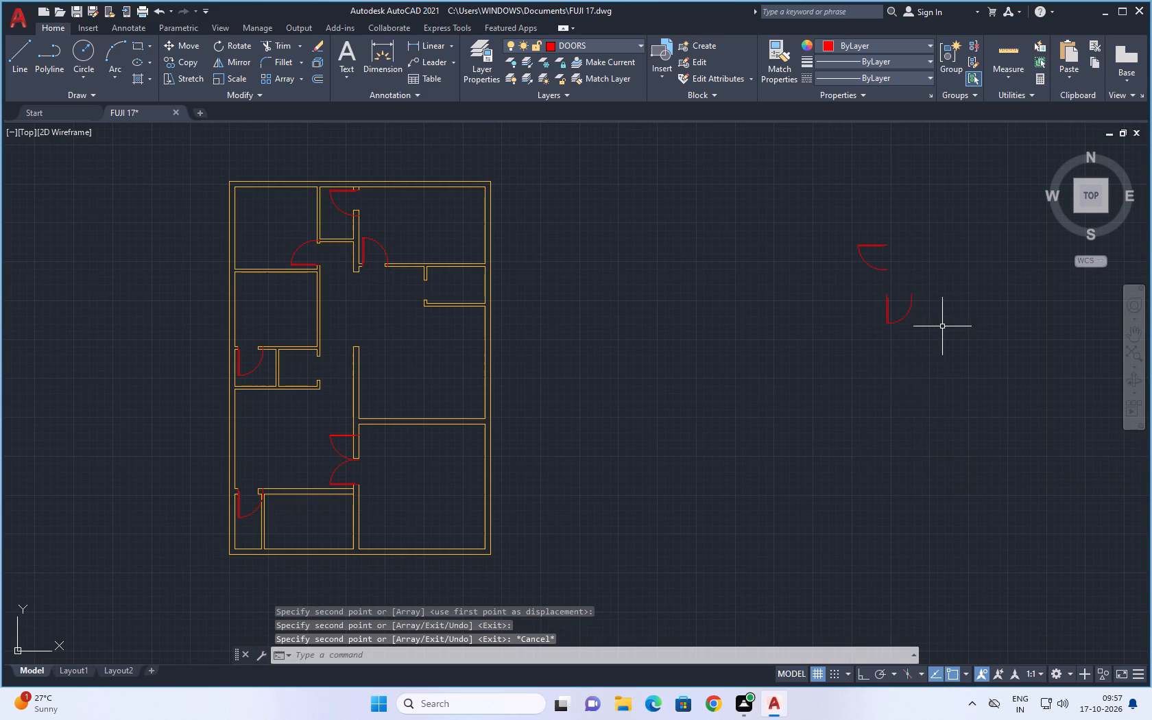
Rotate the lower spare door block by 90° about its upper hinge-side endpoint.
middle_drag(942, 325, 840, 384)
click(856, 354)
click(728, 410)
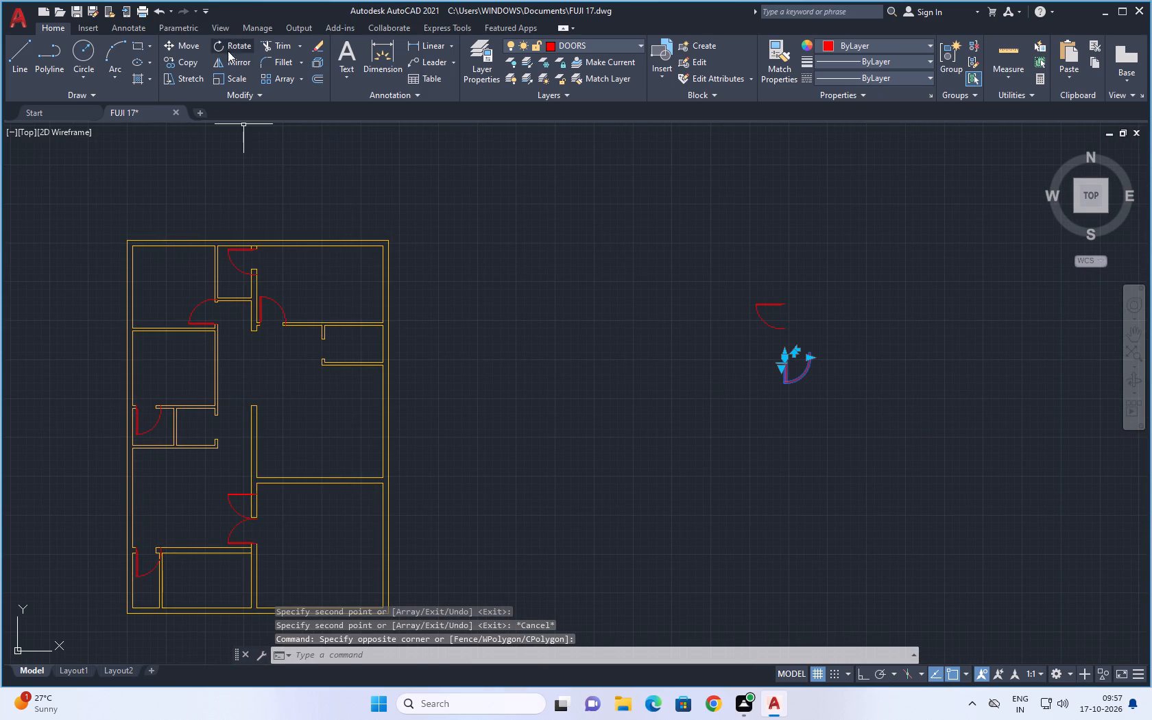
click(229, 45)
scroll(771, 388, up, 2)
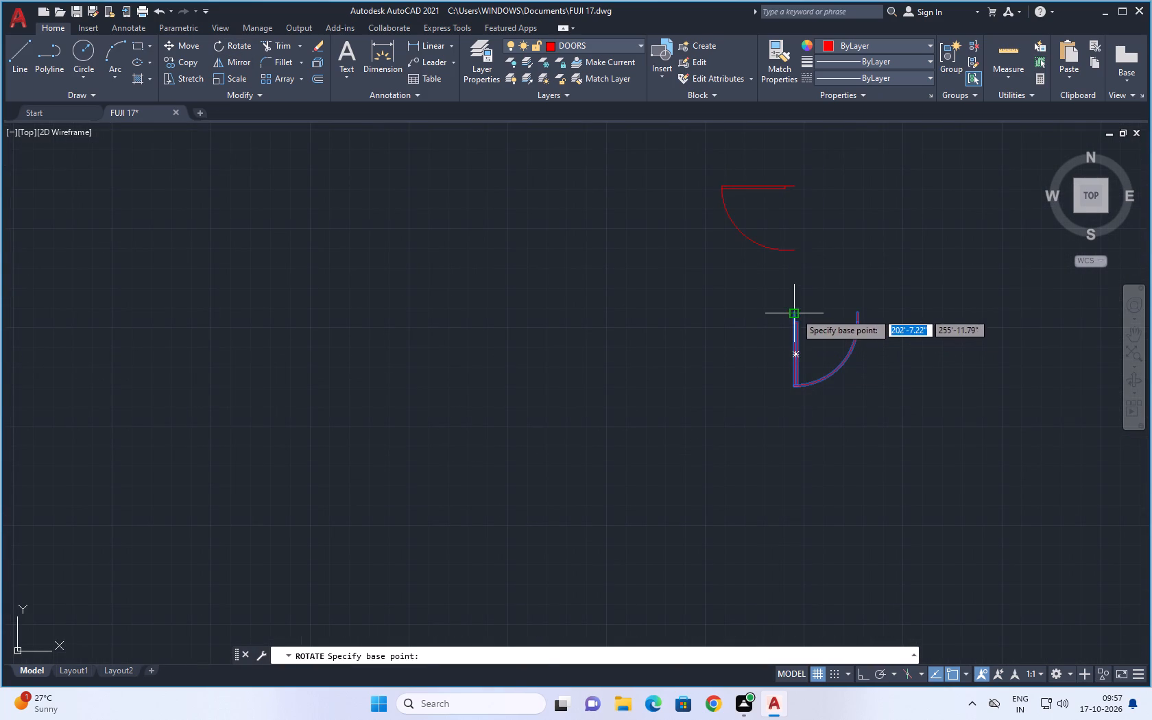
click(795, 313)
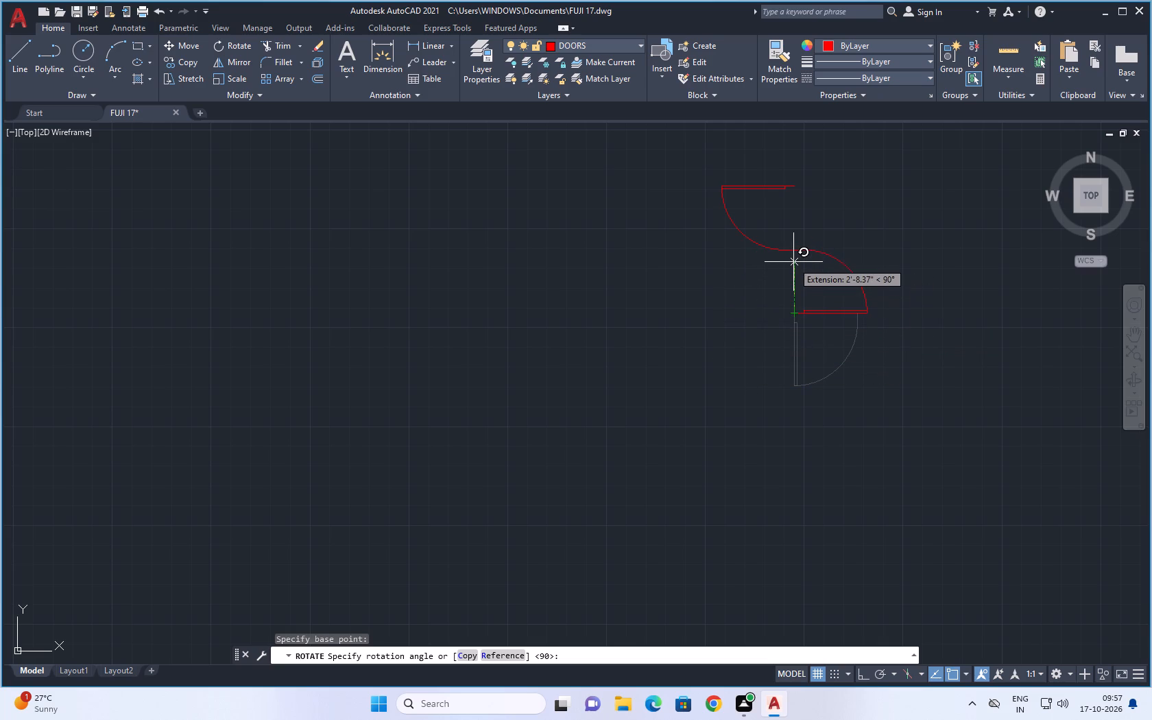
click(793, 261)
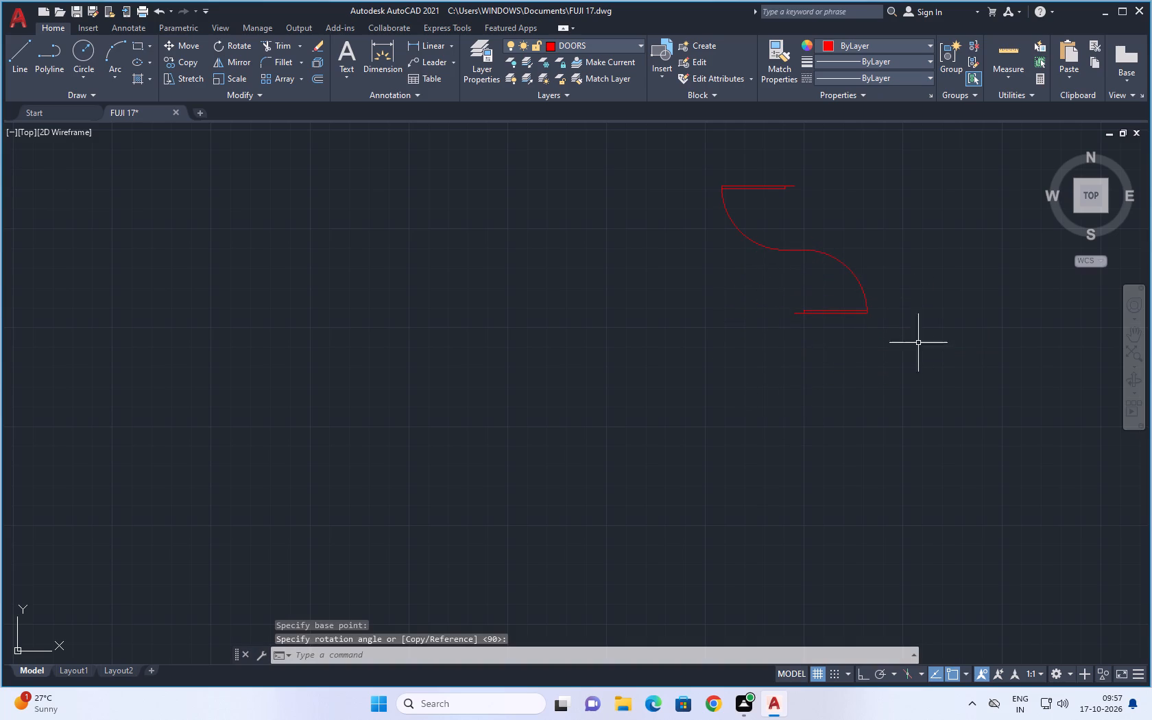
key(Escape)
key(Escape)
Copy the rotated door block by its lower hinge-side endpoint to the lower jamb's upper-left corner at the small upper-right room's side opening.
drag(907, 265, 898, 272)
click(784, 379)
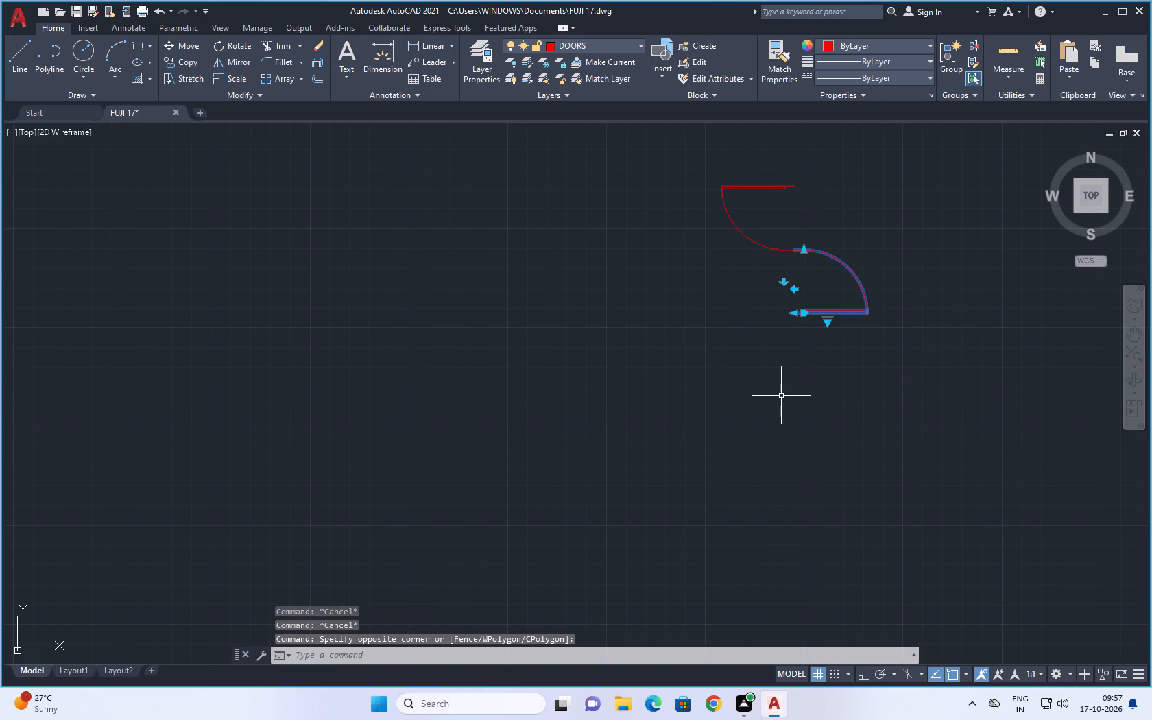
key(c)
key(o)
key(space)
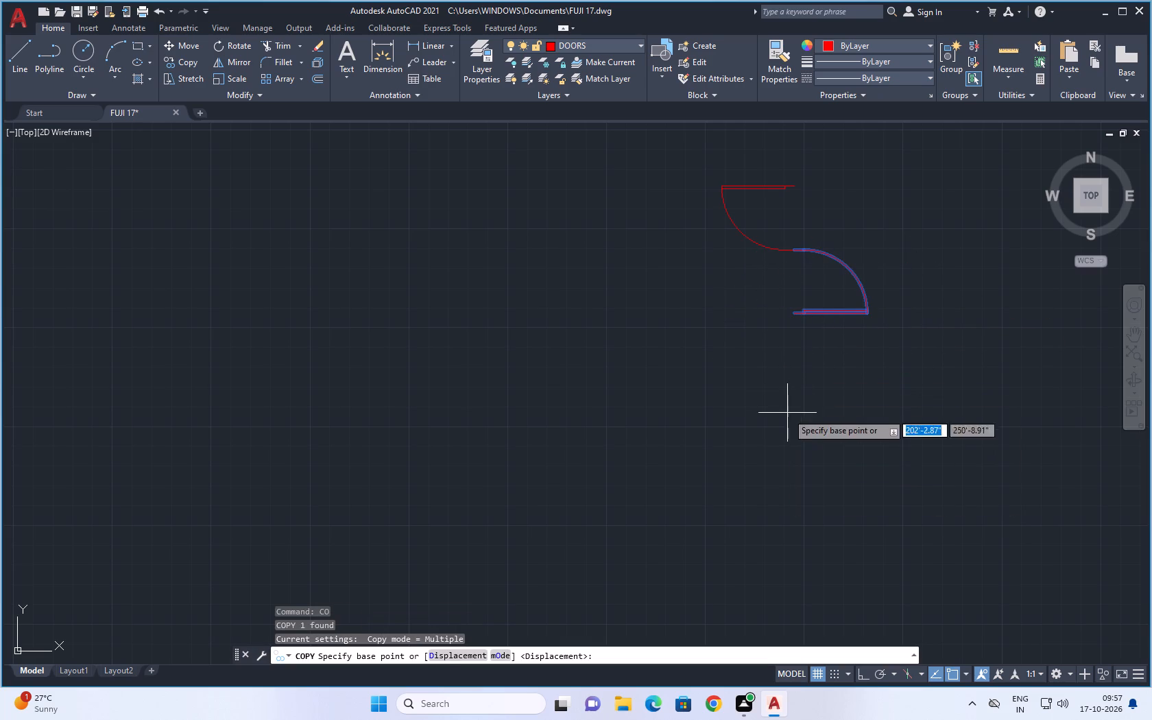
scroll(795, 331, up, 2)
click(786, 289)
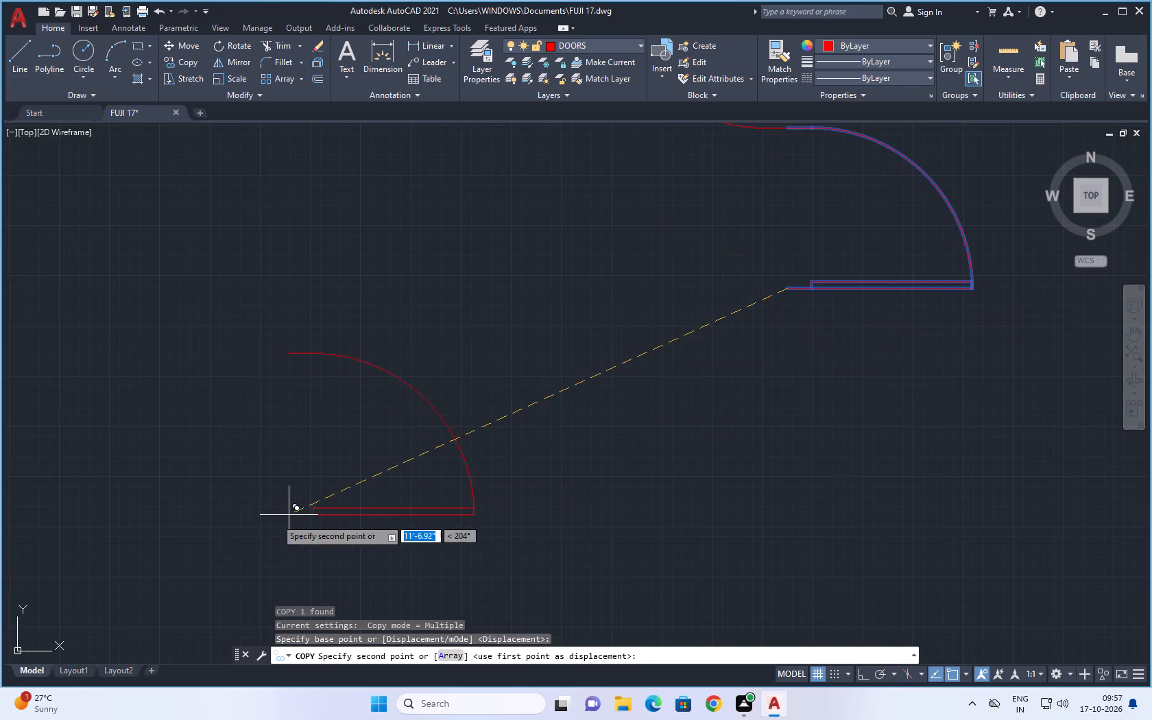
scroll(224, 530, down, 3)
middle_drag(222, 540, 937, 383)
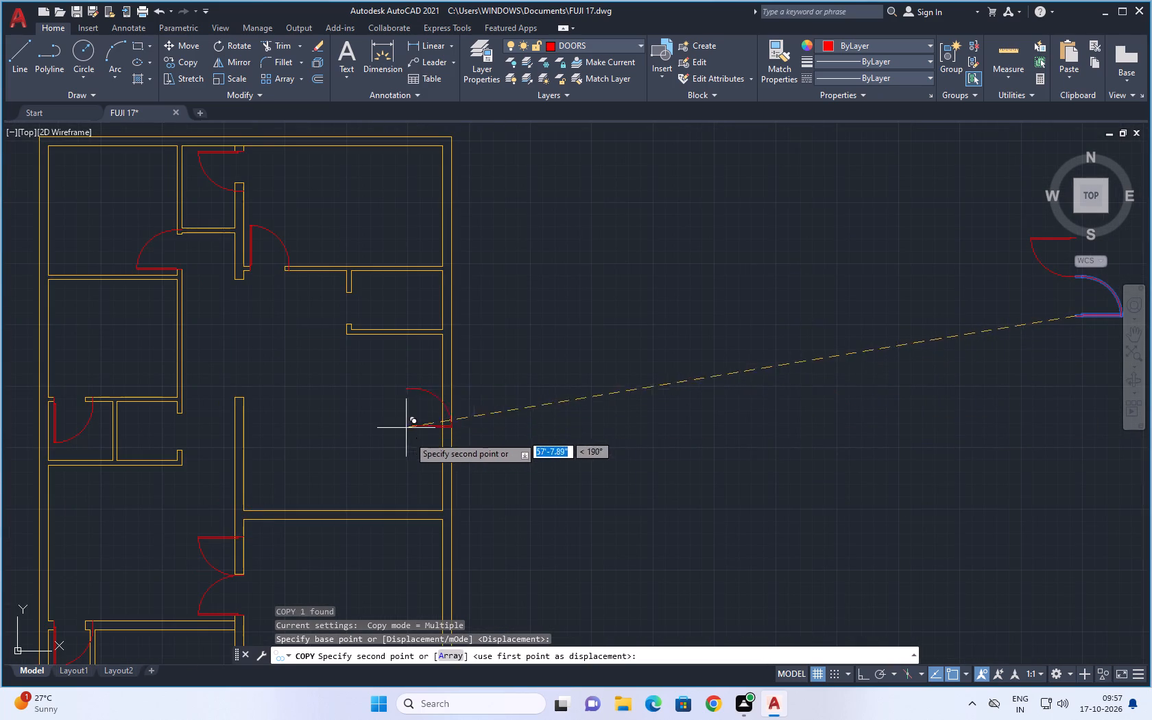
middle_drag(420, 459, 513, 616)
scroll(428, 444, up, 2)
scroll(443, 509, up, 2)
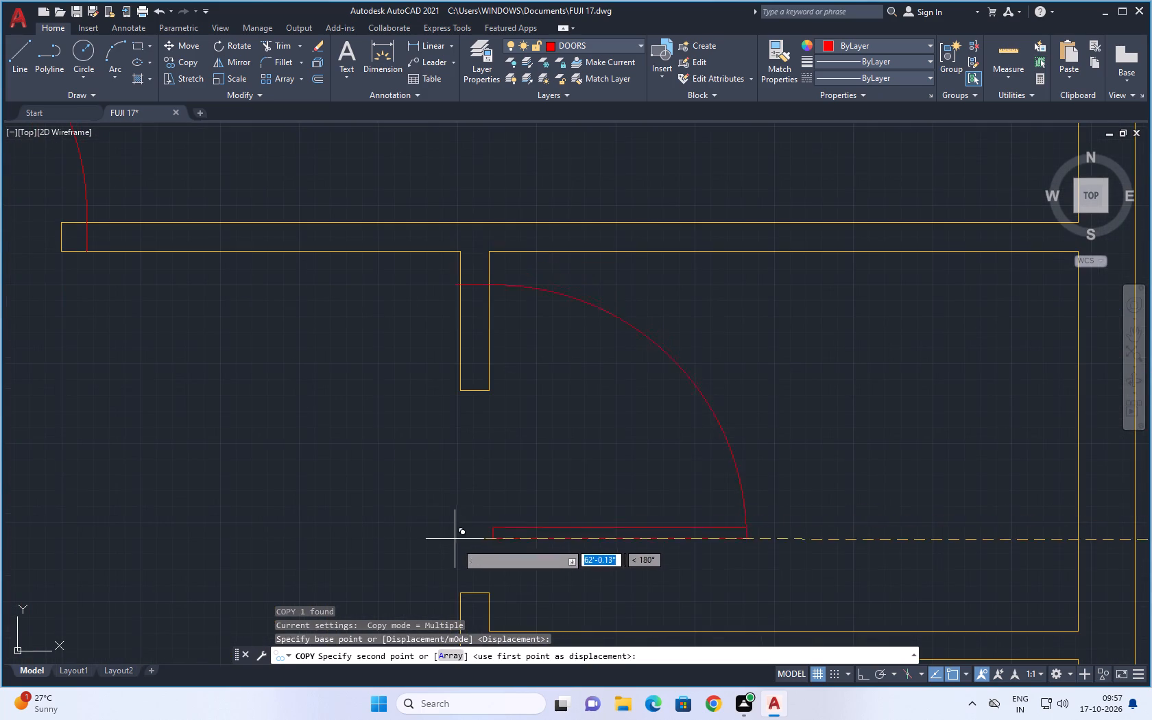
click(461, 592)
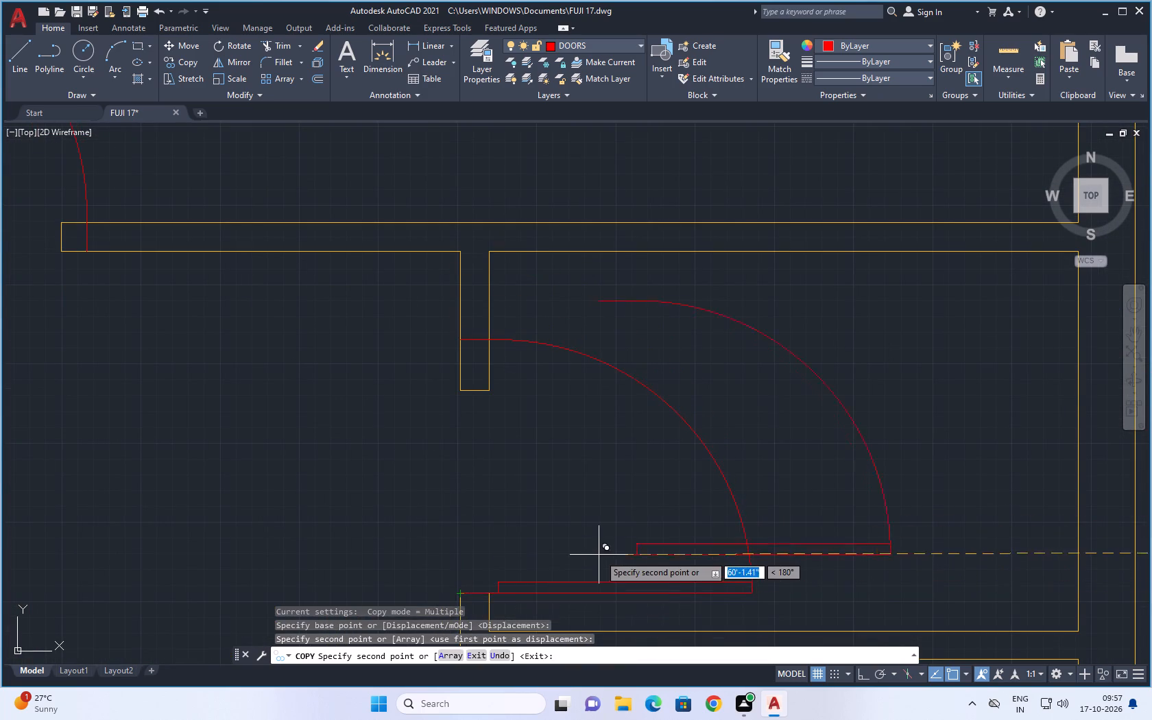
scroll(600, 555, down, 8)
middle_drag(706, 564, 629, 339)
key(Escape)
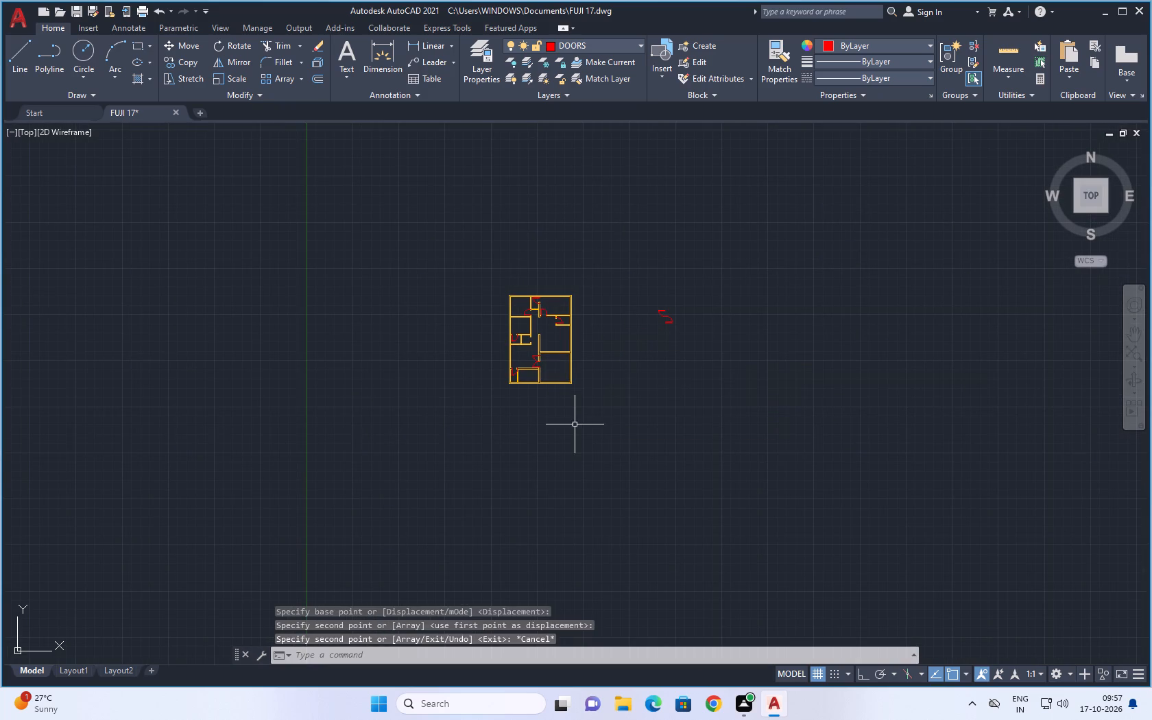
key(Escape)
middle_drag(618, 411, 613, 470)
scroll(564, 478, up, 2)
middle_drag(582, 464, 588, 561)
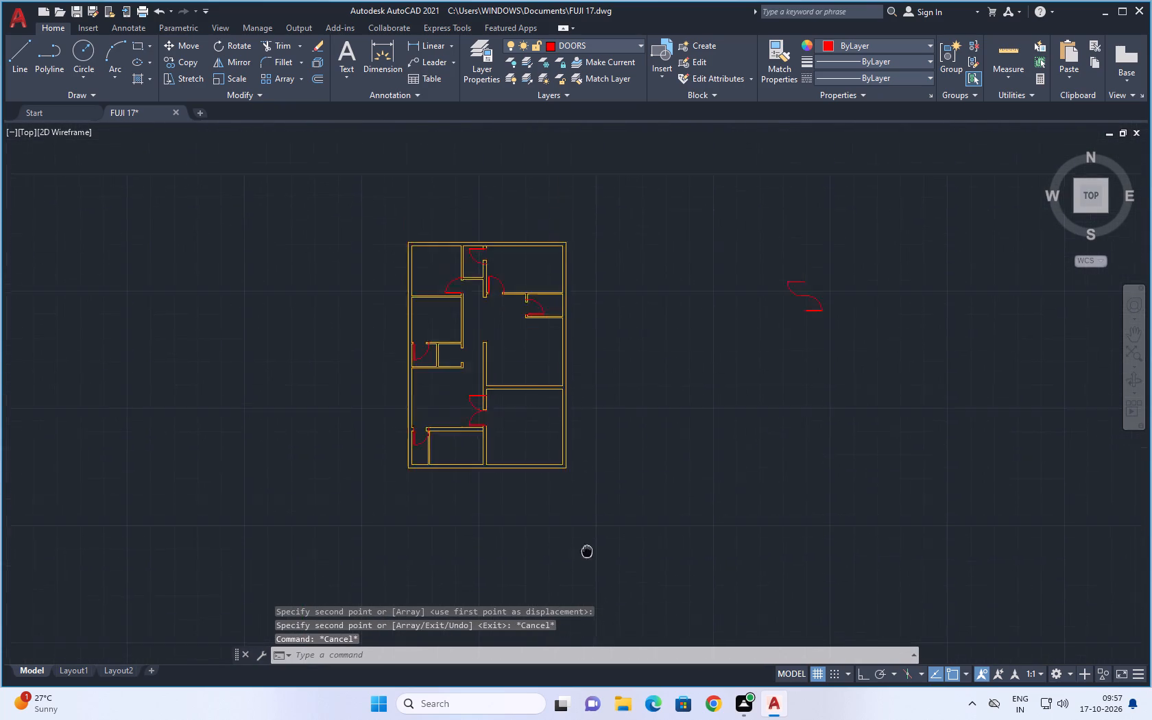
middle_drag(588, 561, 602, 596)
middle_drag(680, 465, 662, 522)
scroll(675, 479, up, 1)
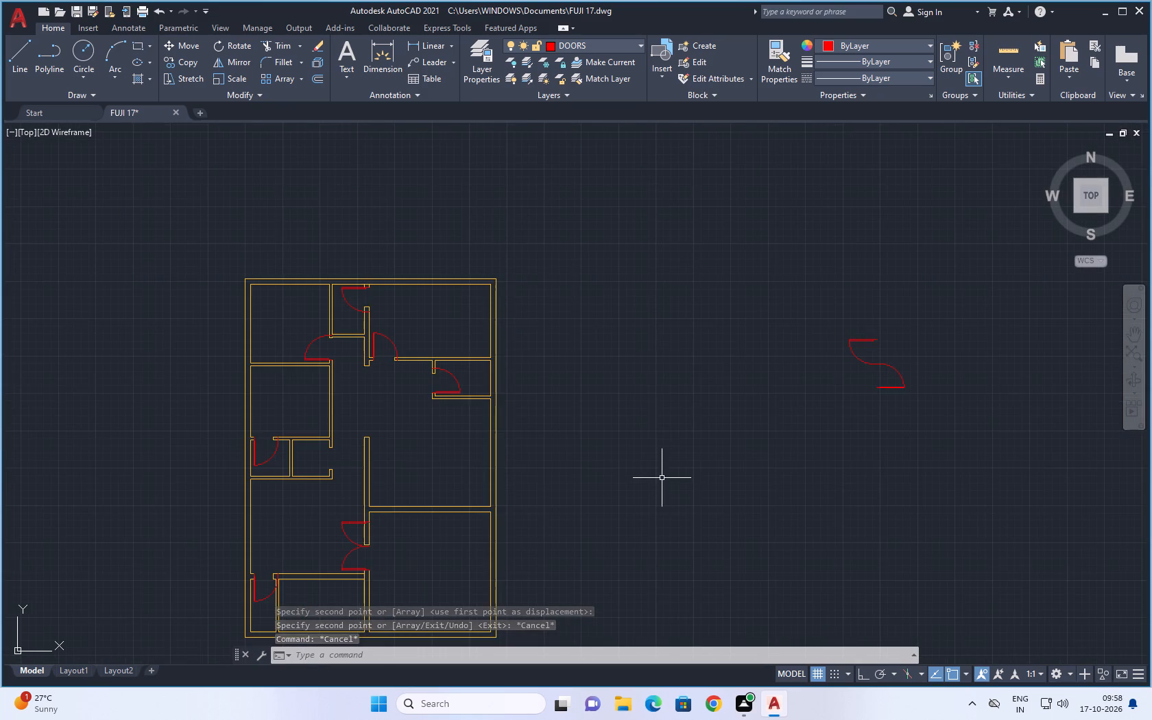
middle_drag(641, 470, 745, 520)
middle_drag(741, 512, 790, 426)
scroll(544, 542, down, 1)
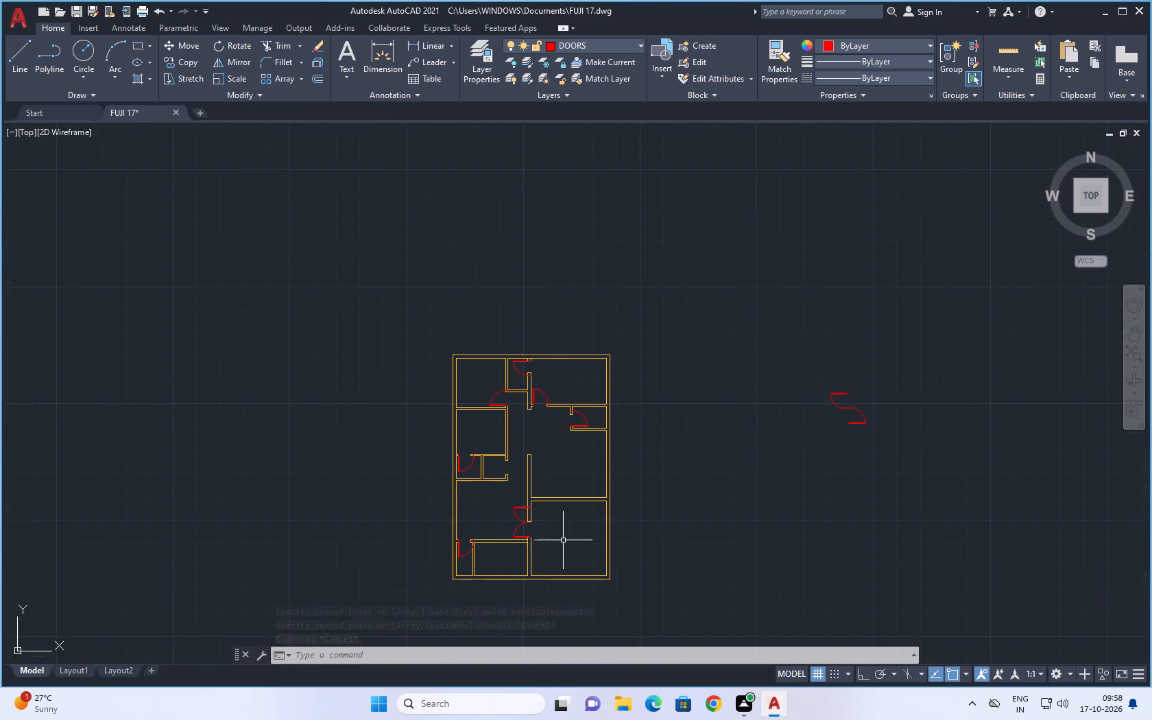
Scale the small bottom-left room's door block by reference about its upper hinge-side endpoint so its width fits the 2'-8" opening.
middle_drag(579, 527, 610, 489)
scroll(490, 538, up, 3)
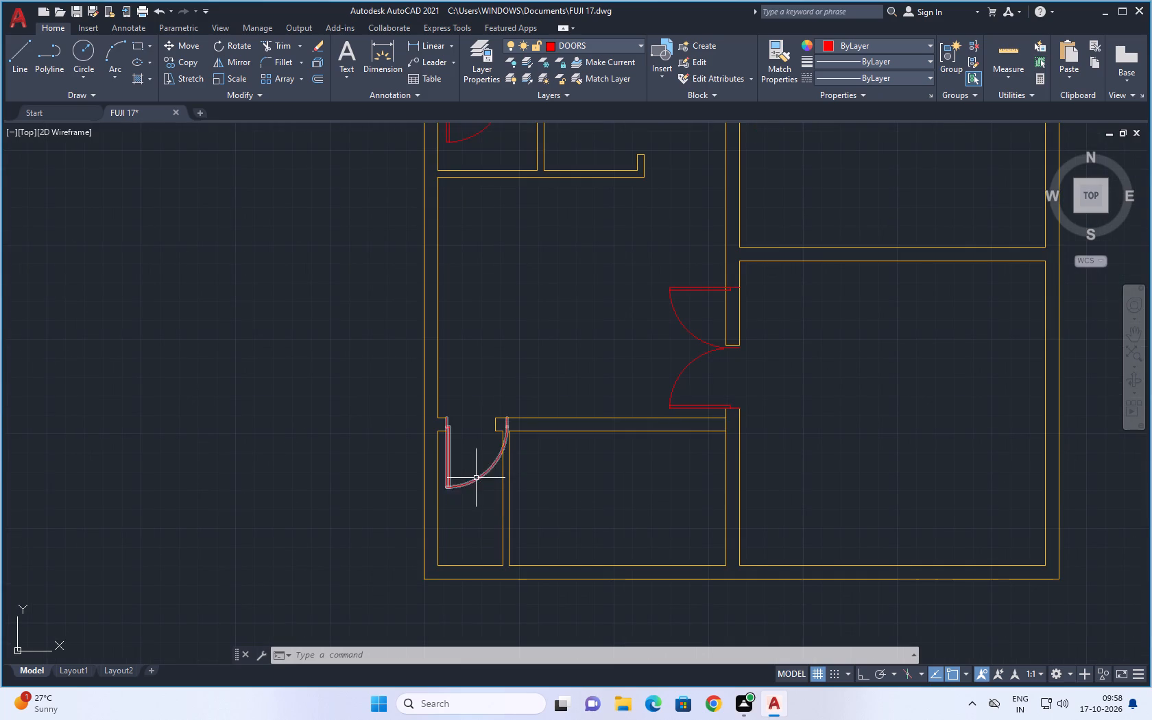
click(476, 478)
key(s)
text(C)
key(space)
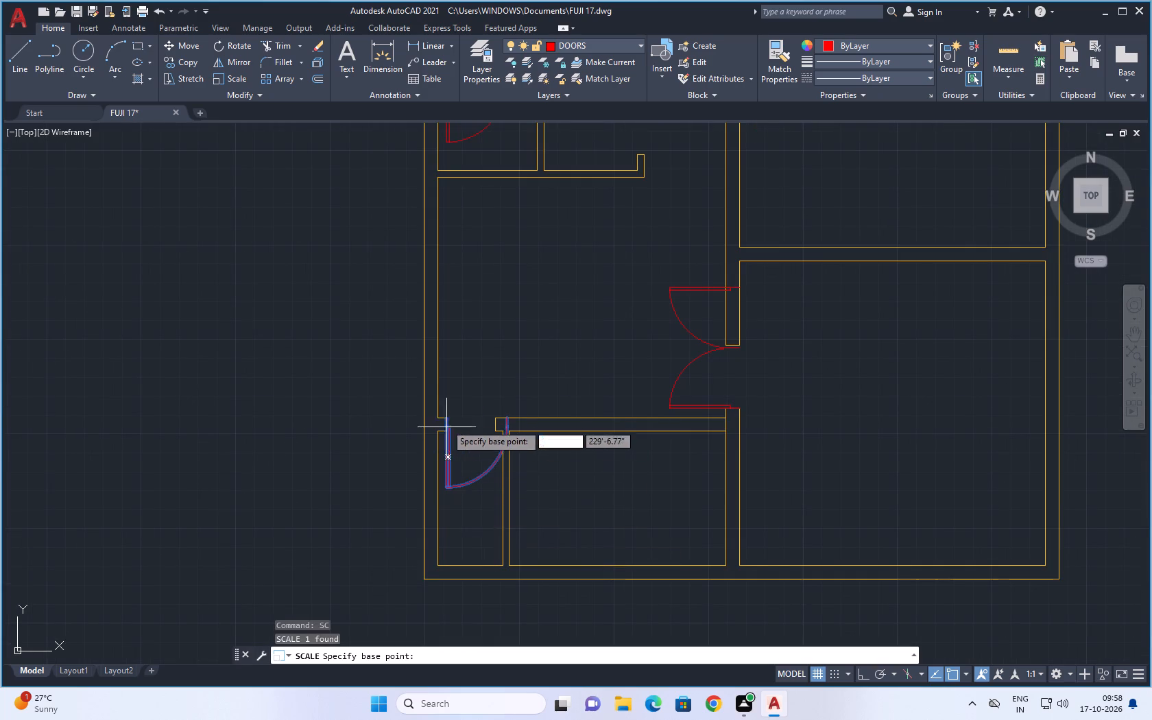
scroll(442, 415, up, 5)
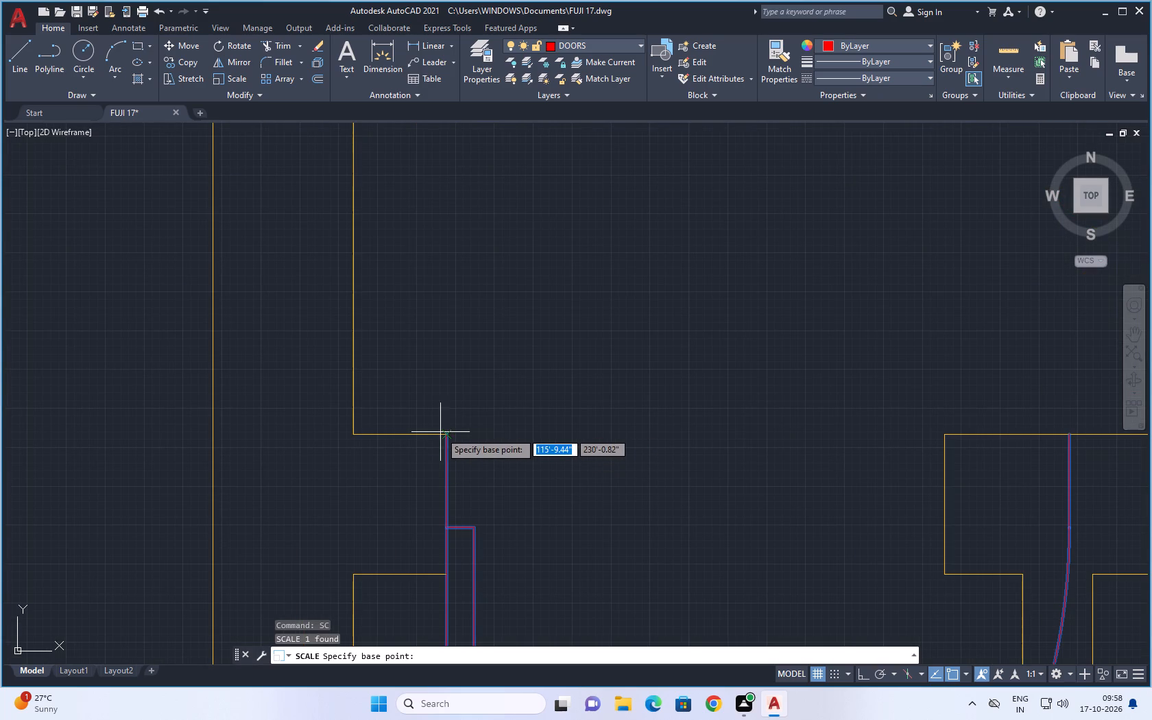
click(446, 433)
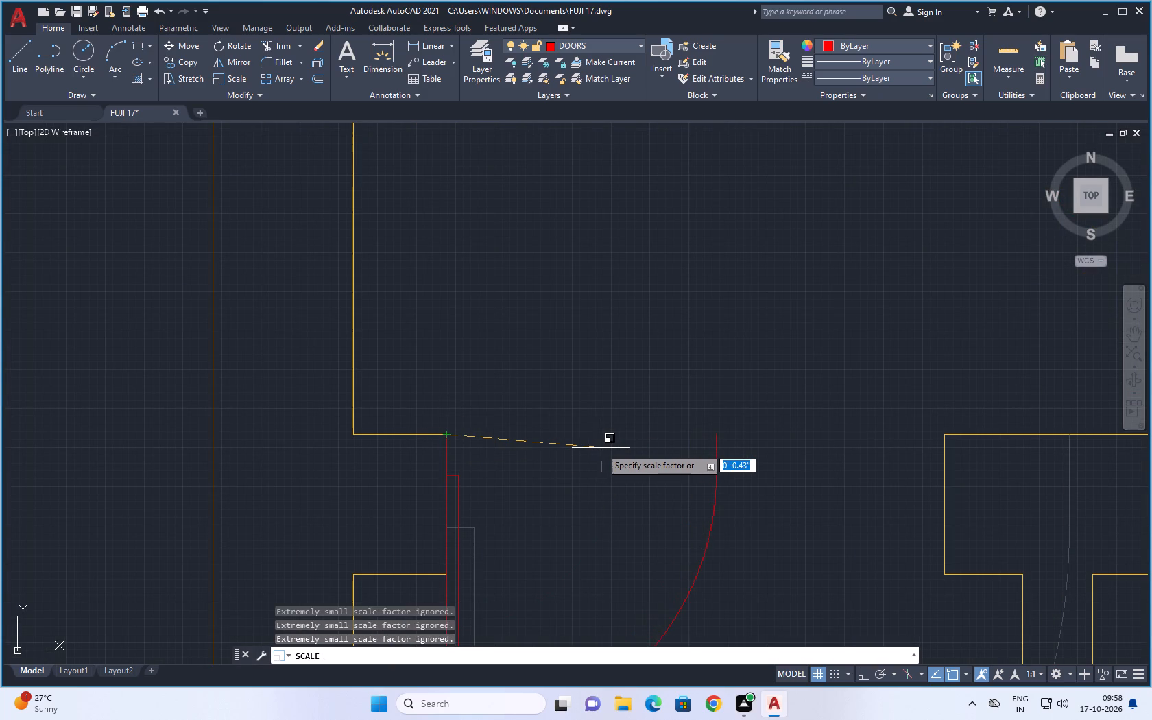
key(r)
key(space)
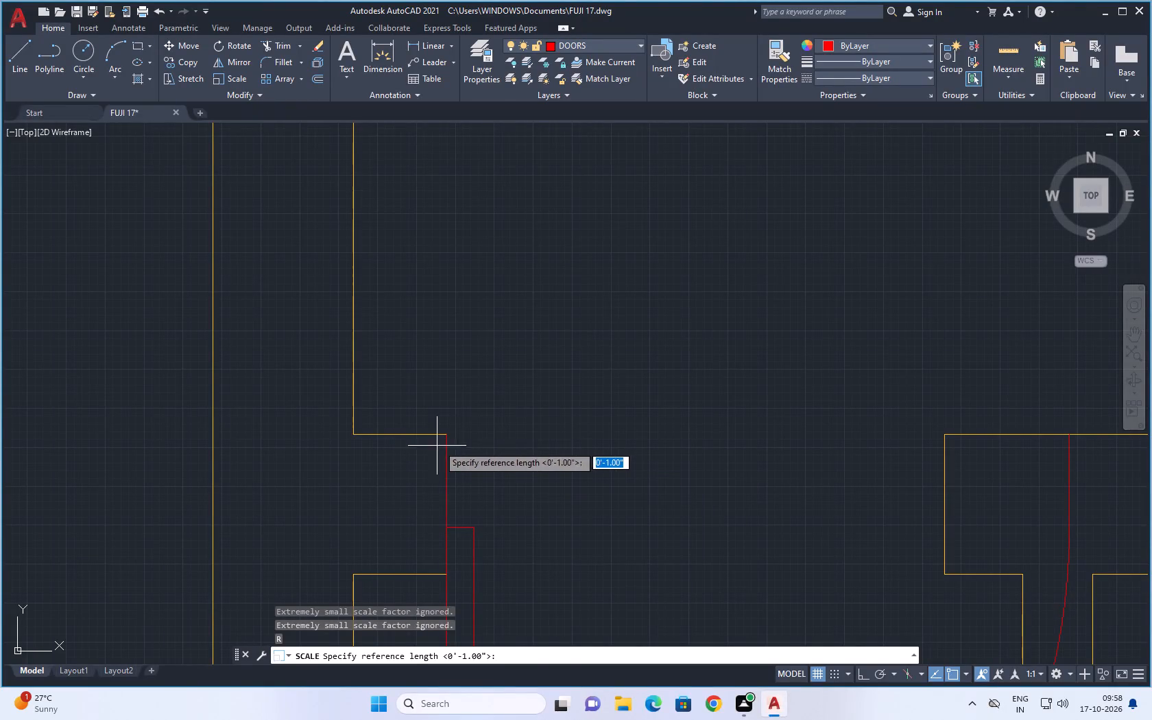
click(447, 434)
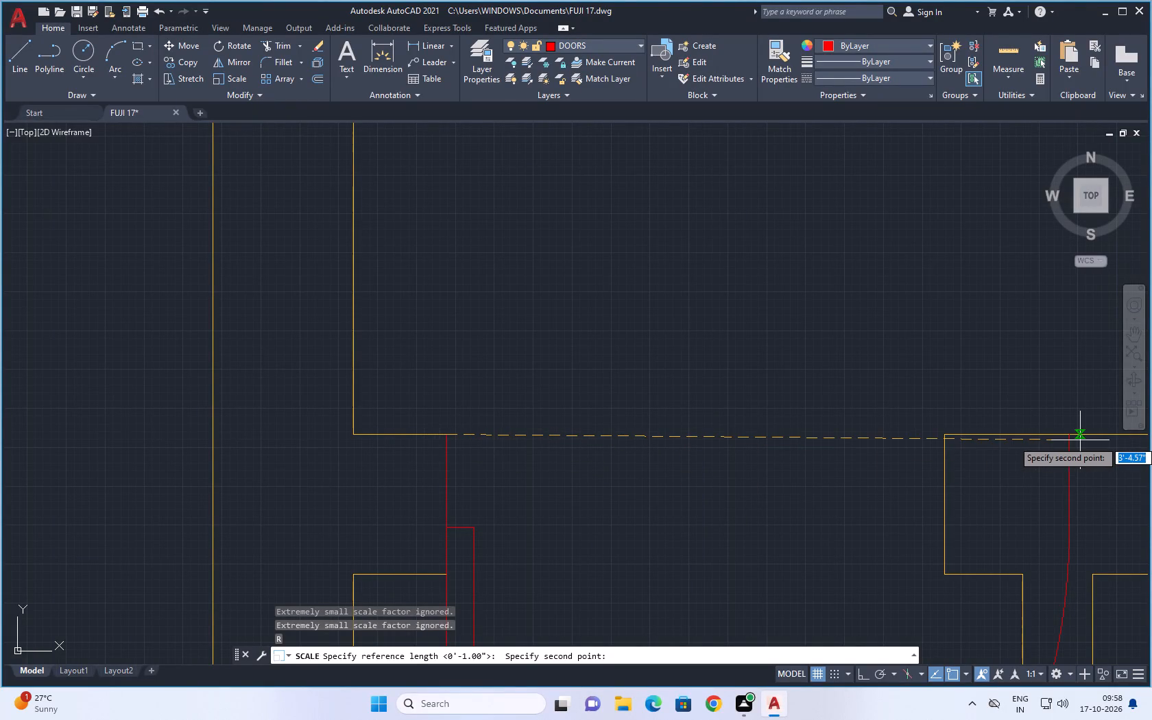
click(1065, 438)
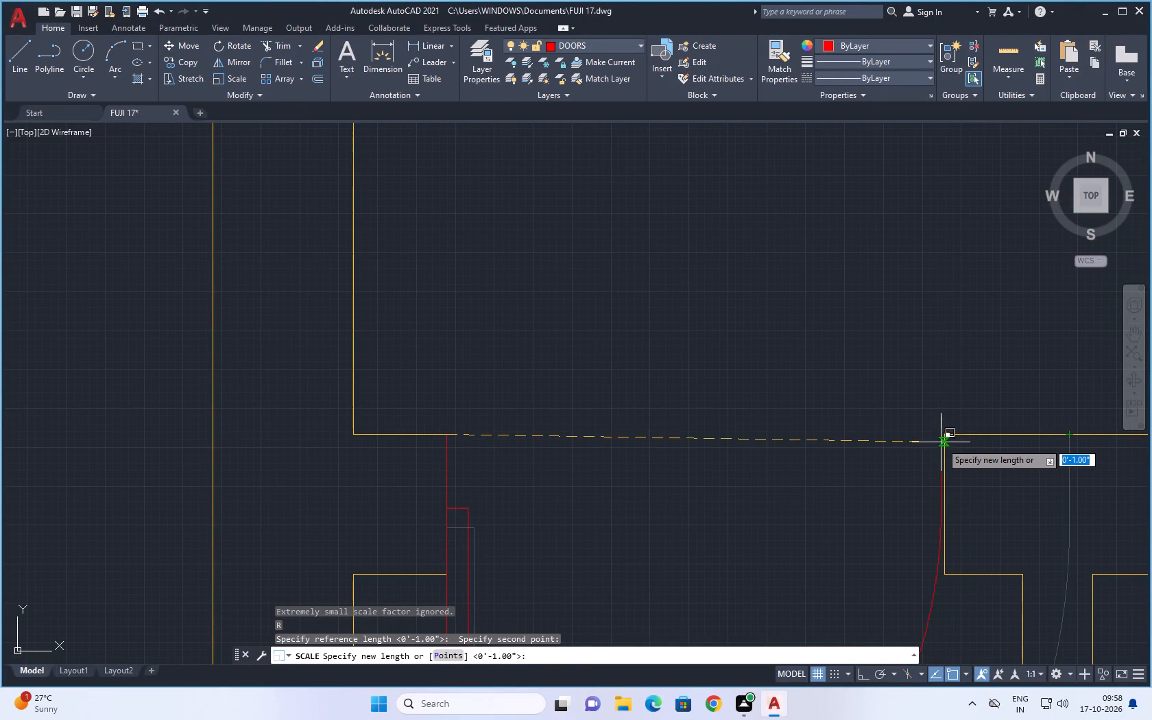
click(946, 438)
Scale the small middle-left room's door block by reference about its upper hinge-side endpoint so its width meets the opening's right jamb.
scroll(653, 381, down, 4)
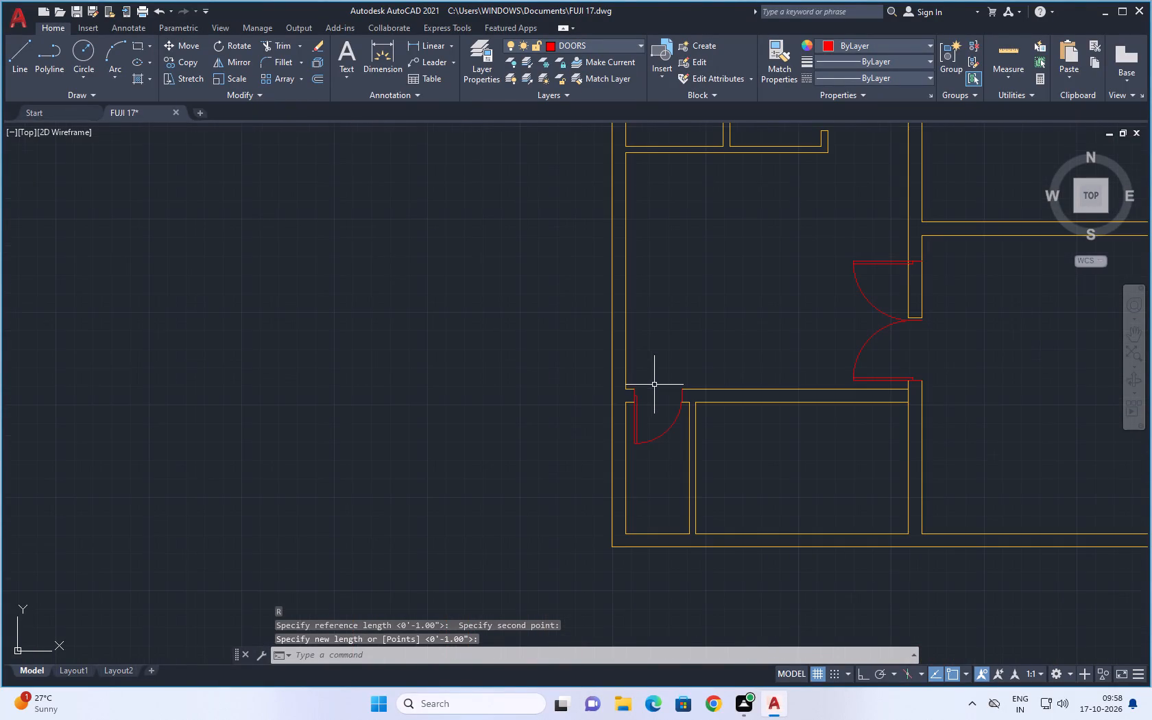
scroll(654, 385, down, 1)
middle_drag(750, 269, 556, 427)
middle_drag(586, 370, 601, 433)
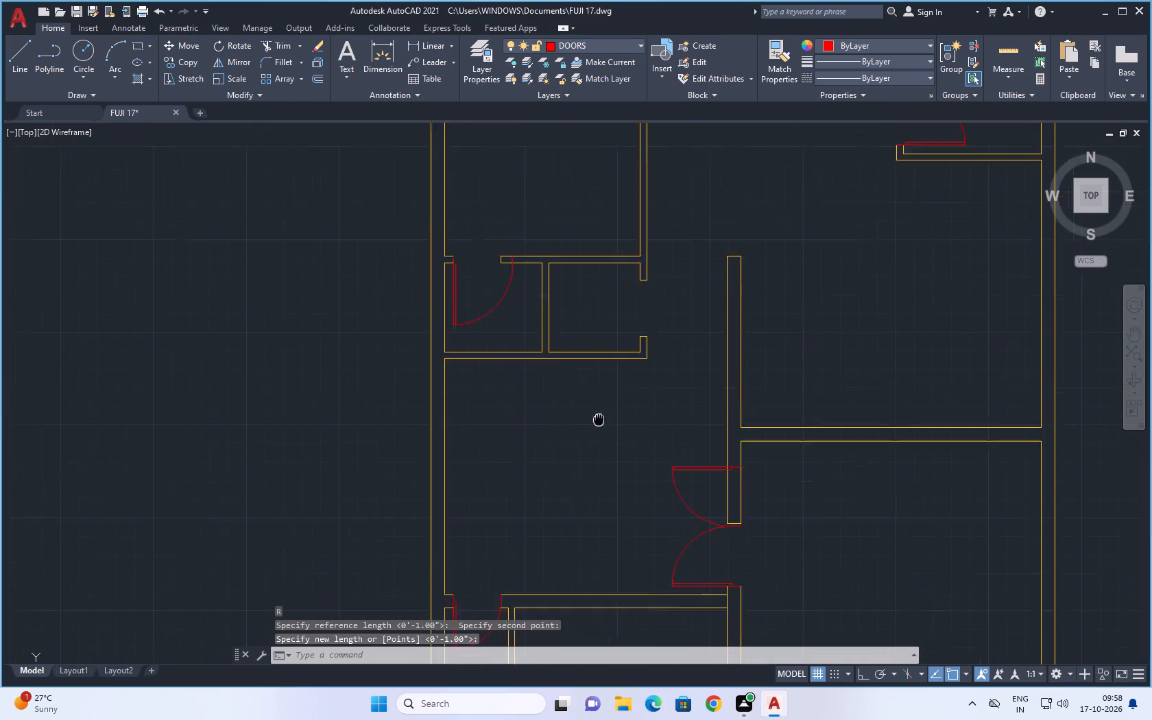
middle_drag(601, 433, 628, 538)
scroll(512, 414, up, 2)
middle_drag(562, 425, 603, 431)
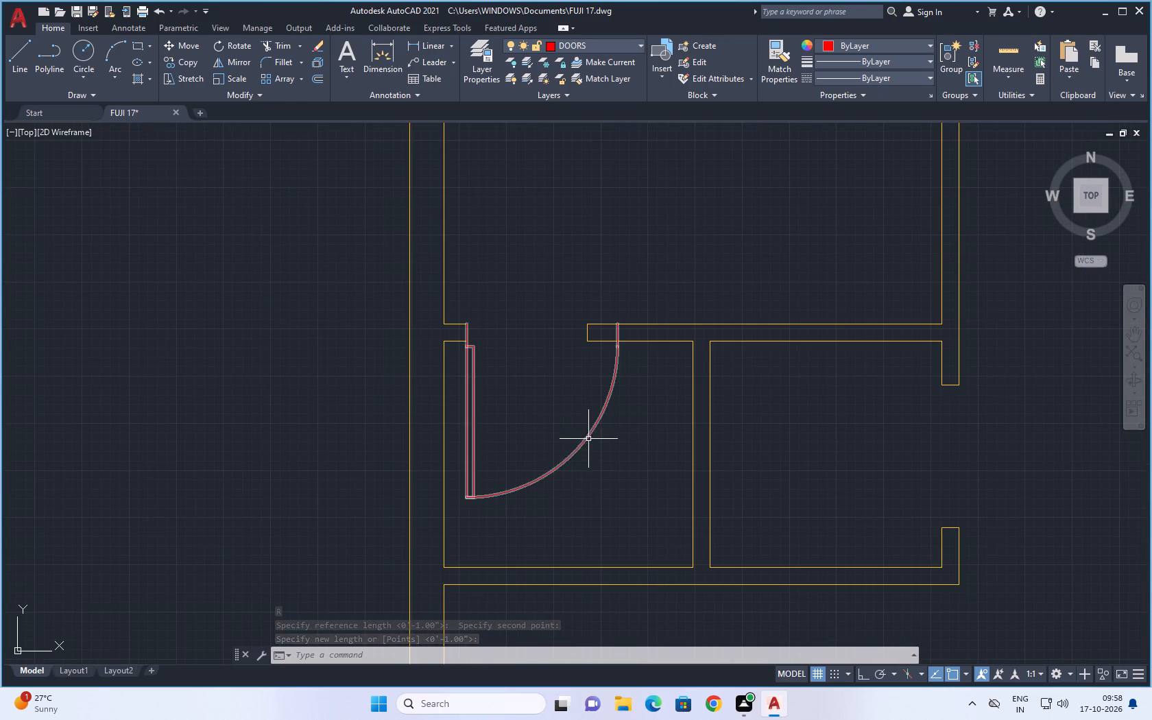
click(589, 440)
click(583, 436)
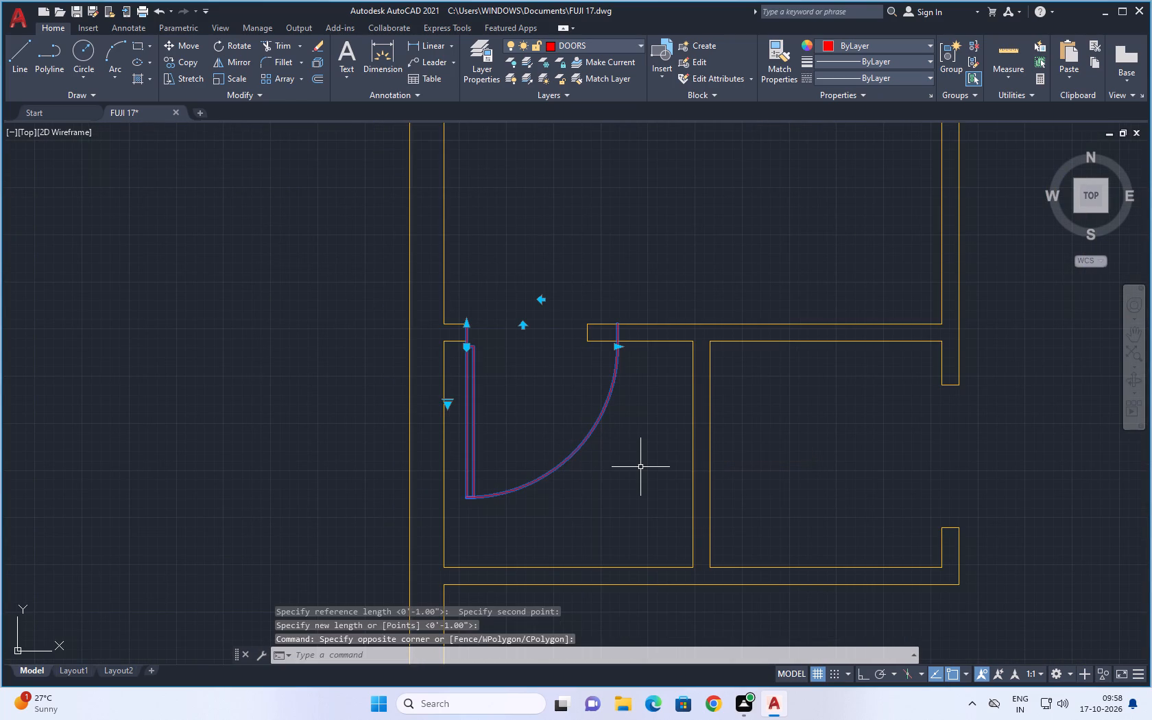
text(SC)
key(space)
scroll(484, 324, up, 1)
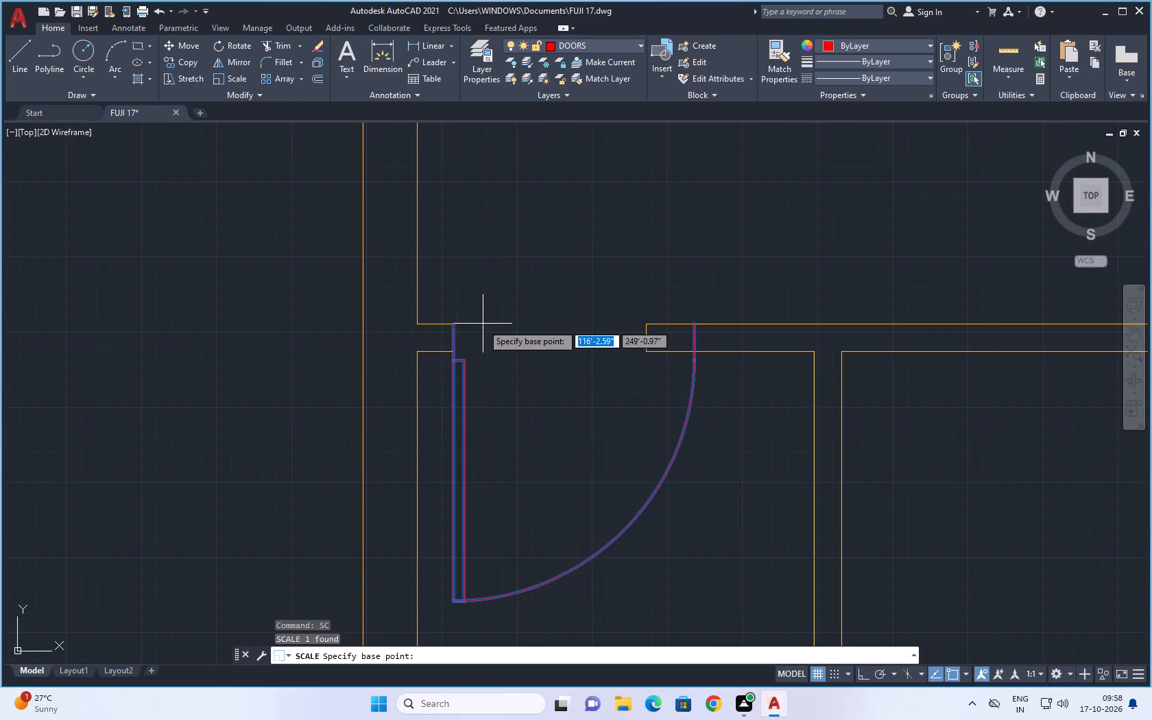
click(449, 327)
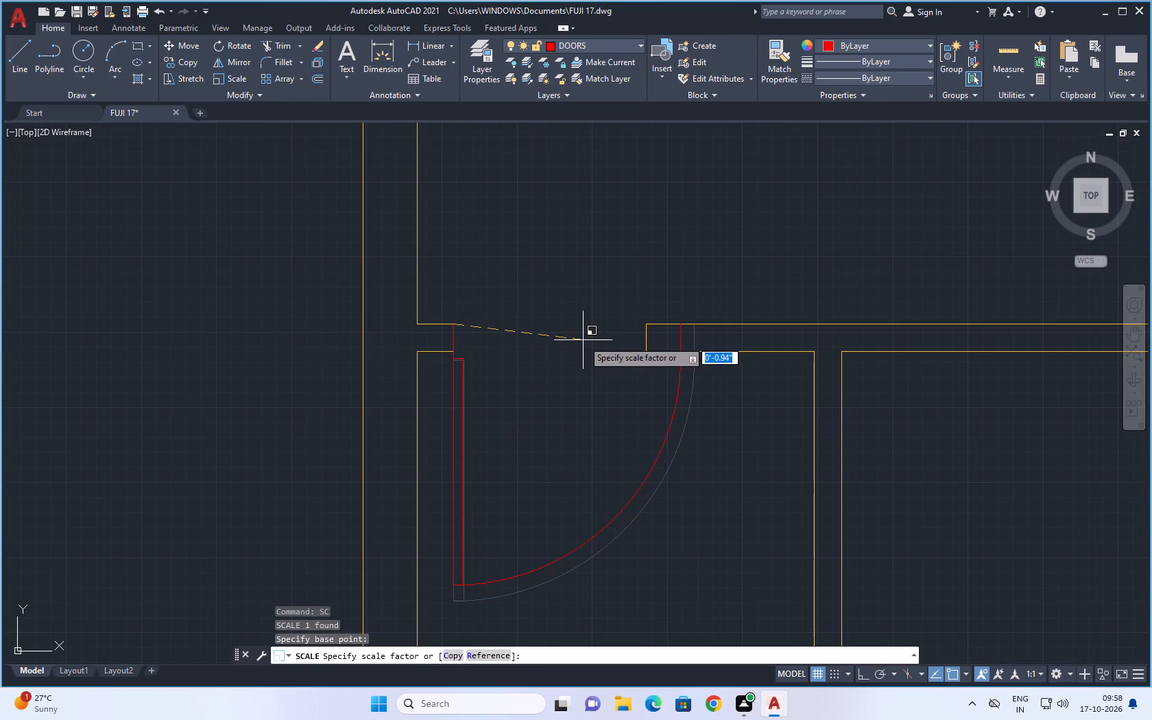
key(r)
key(space)
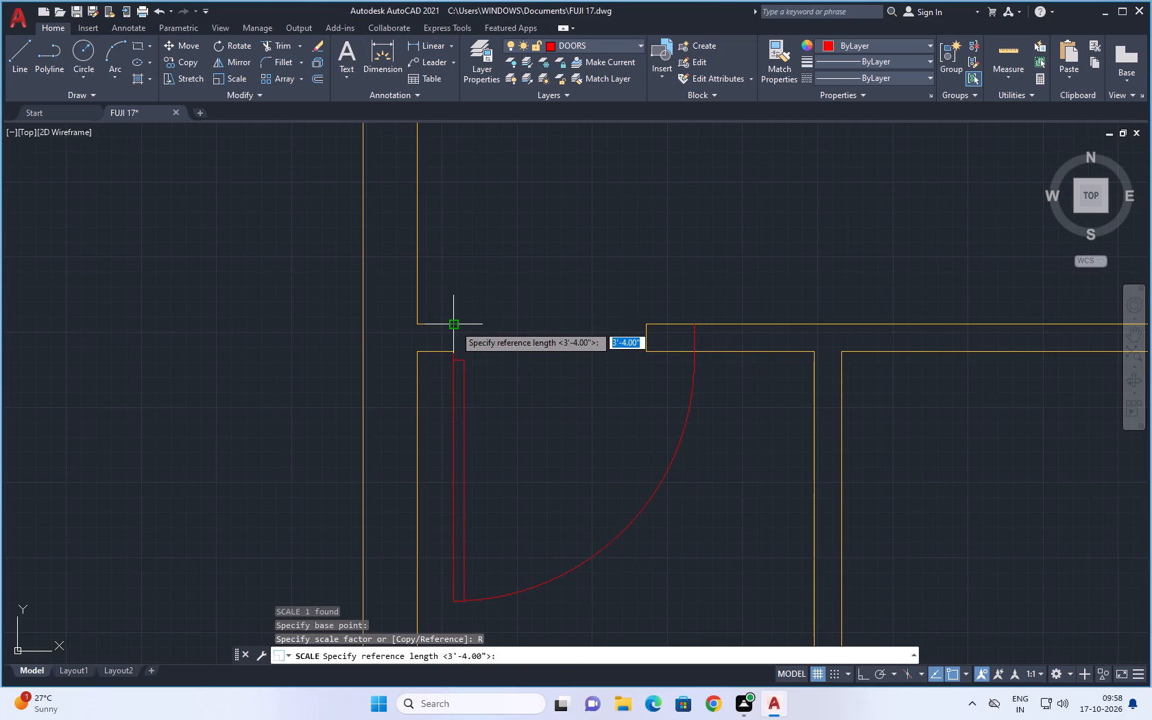
click(455, 325)
click(691, 328)
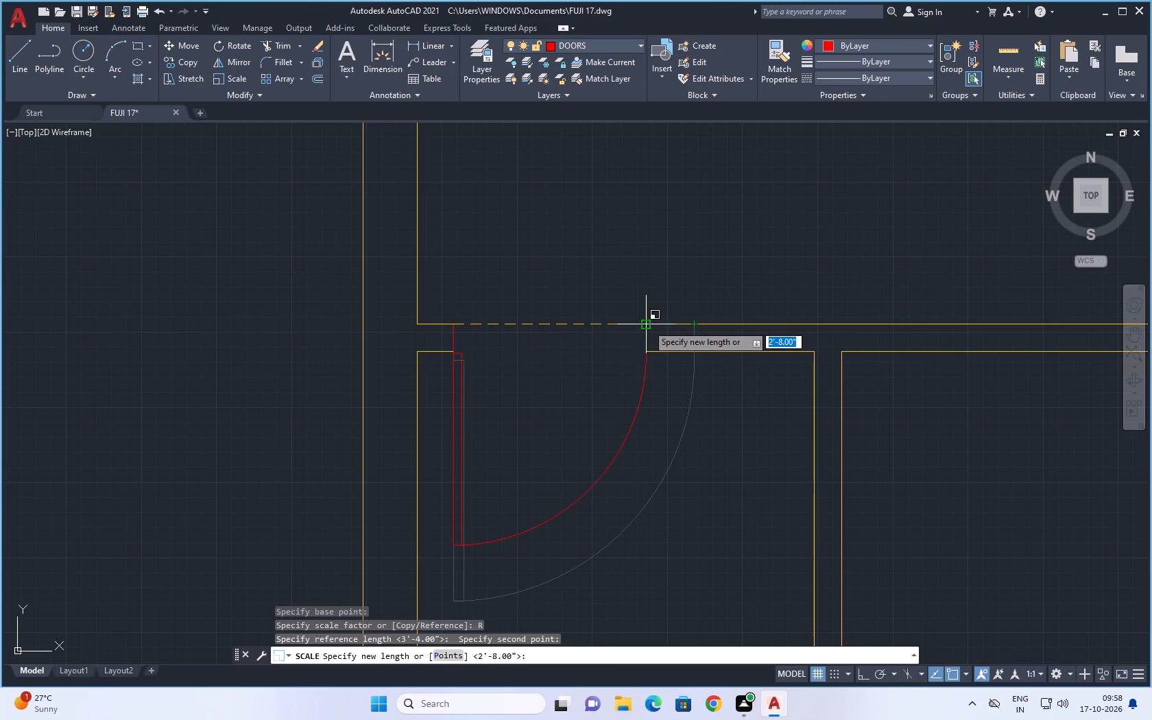
click(646, 324)
Scale the top-left room's door block by reference about its lower-jamb hinge-side endpoint so its width fits the 3'-0" opening.
scroll(719, 274, down, 4)
middle_drag(742, 257, 612, 407)
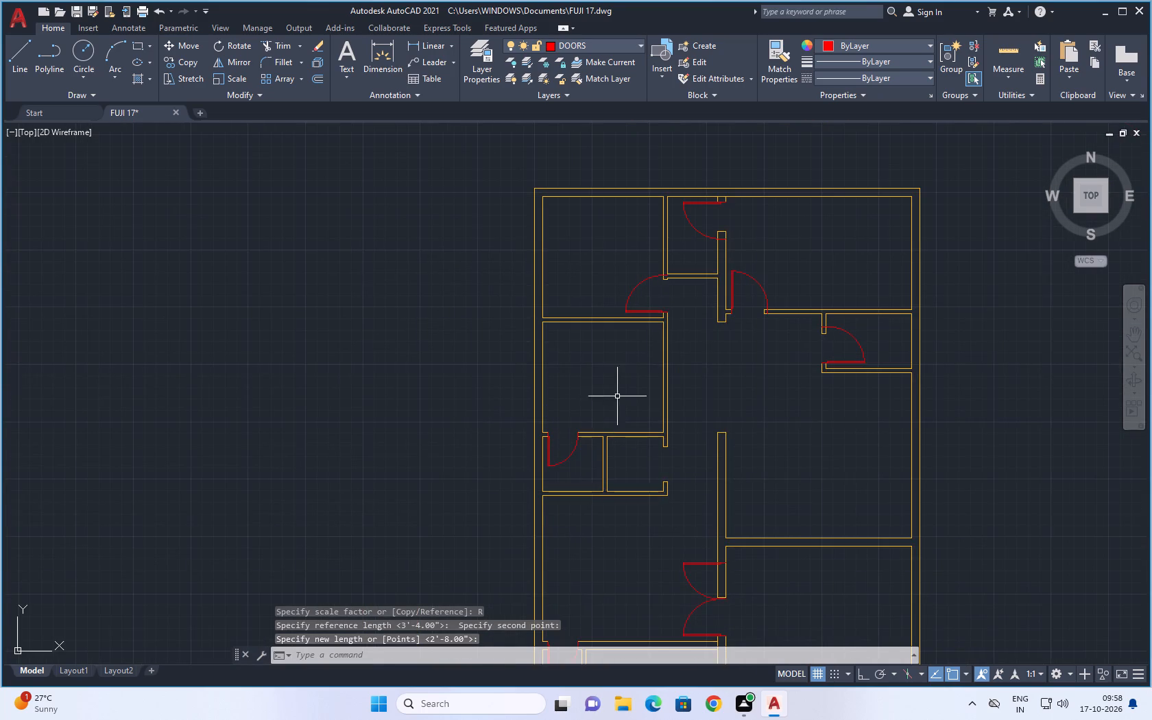
middle_drag(677, 317, 597, 442)
scroll(597, 433, up, 3)
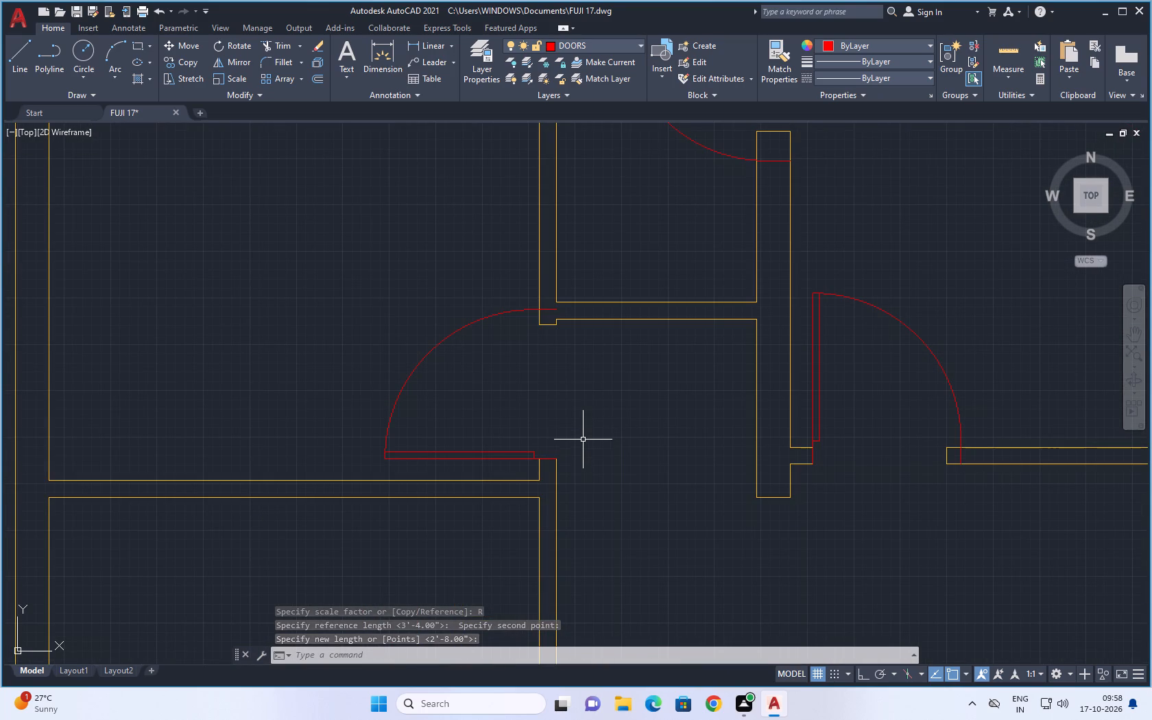
click(454, 453)
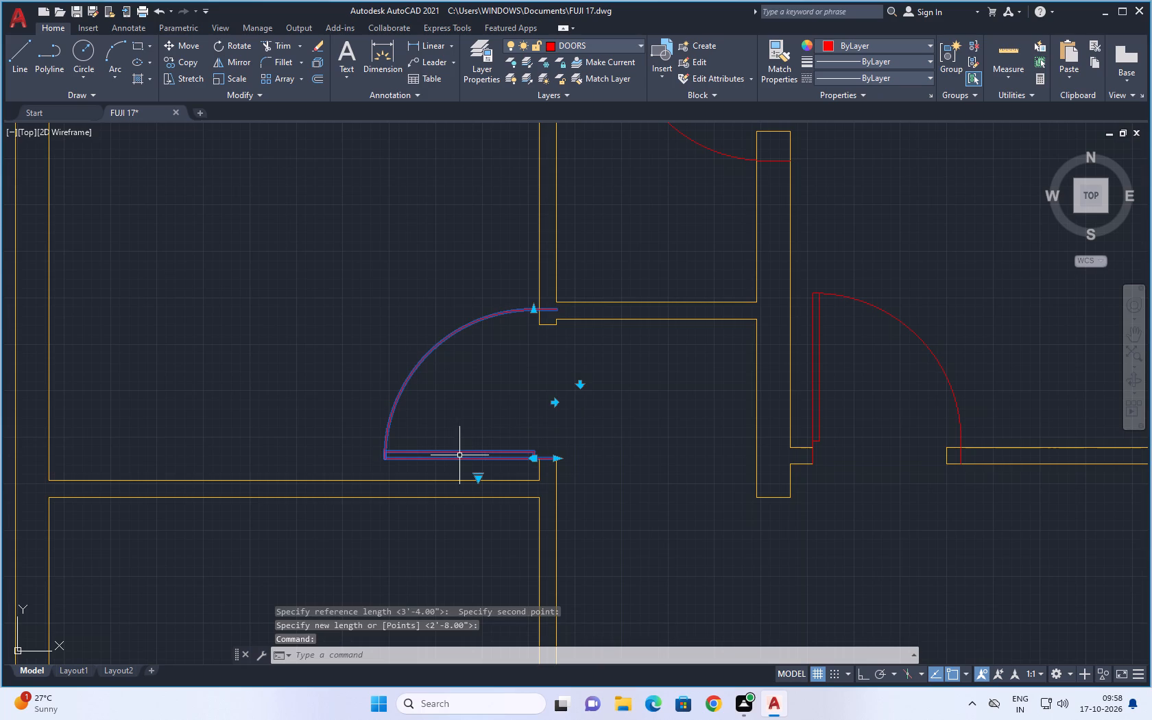
key(s)
key(c)
key(space)
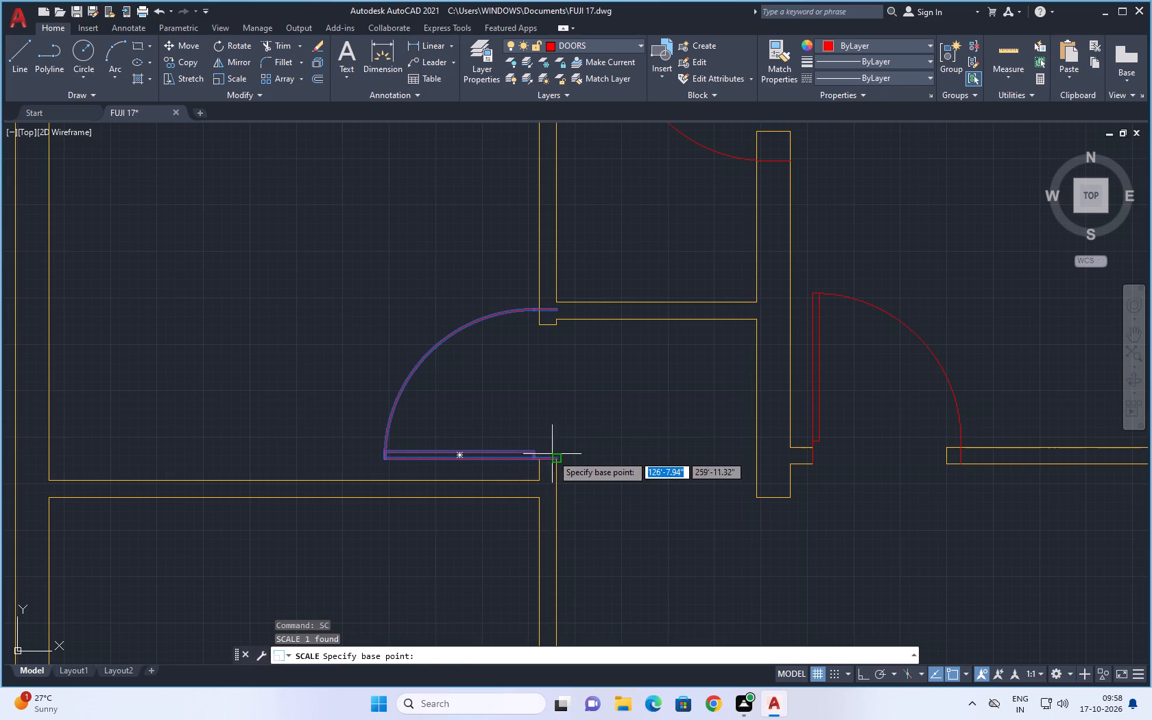
click(555, 459)
key(r)
key(space)
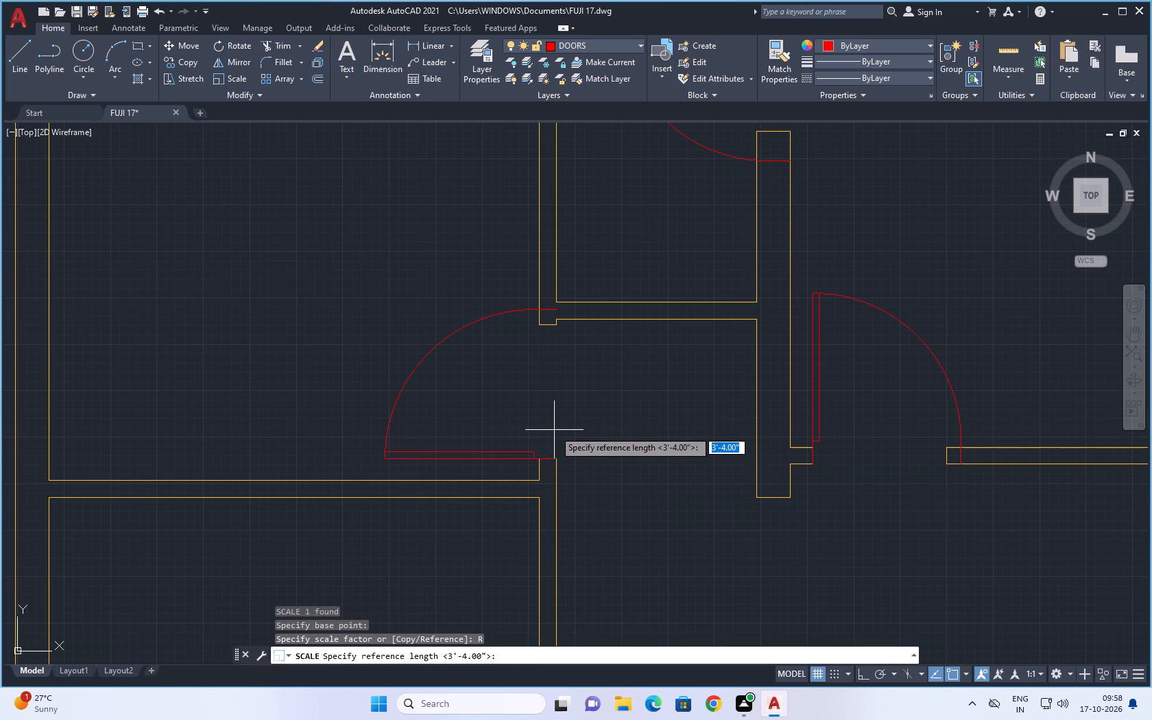
click(555, 456)
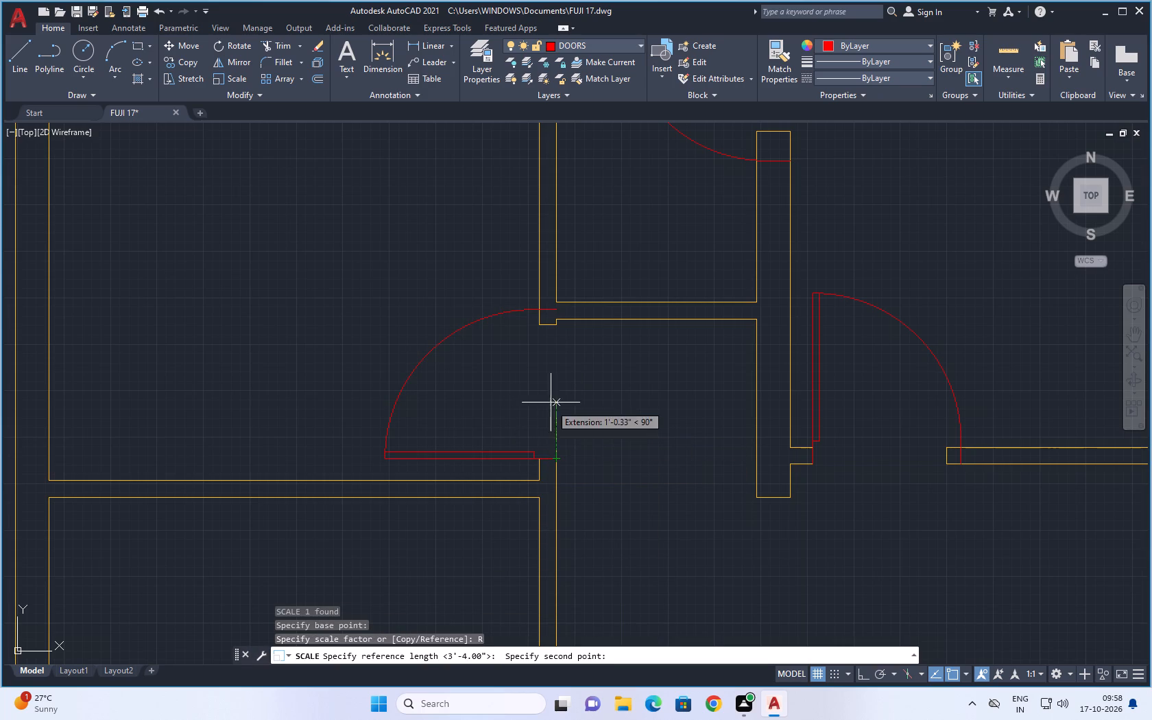
click(557, 309)
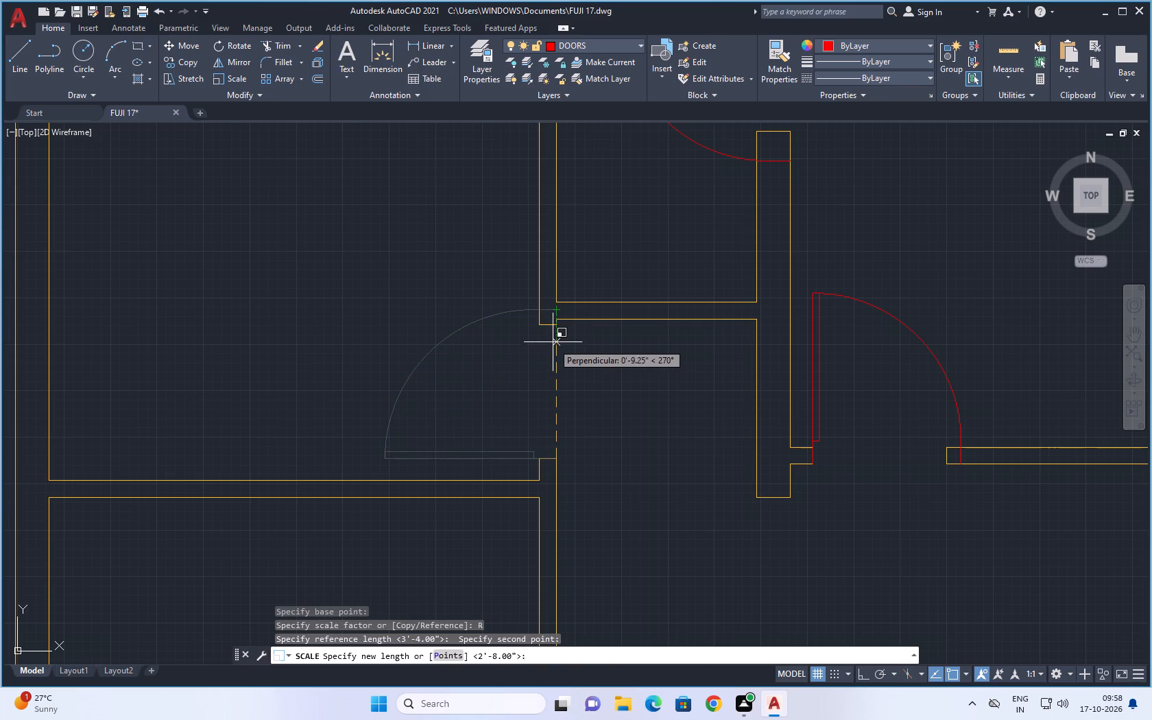
click(557, 325)
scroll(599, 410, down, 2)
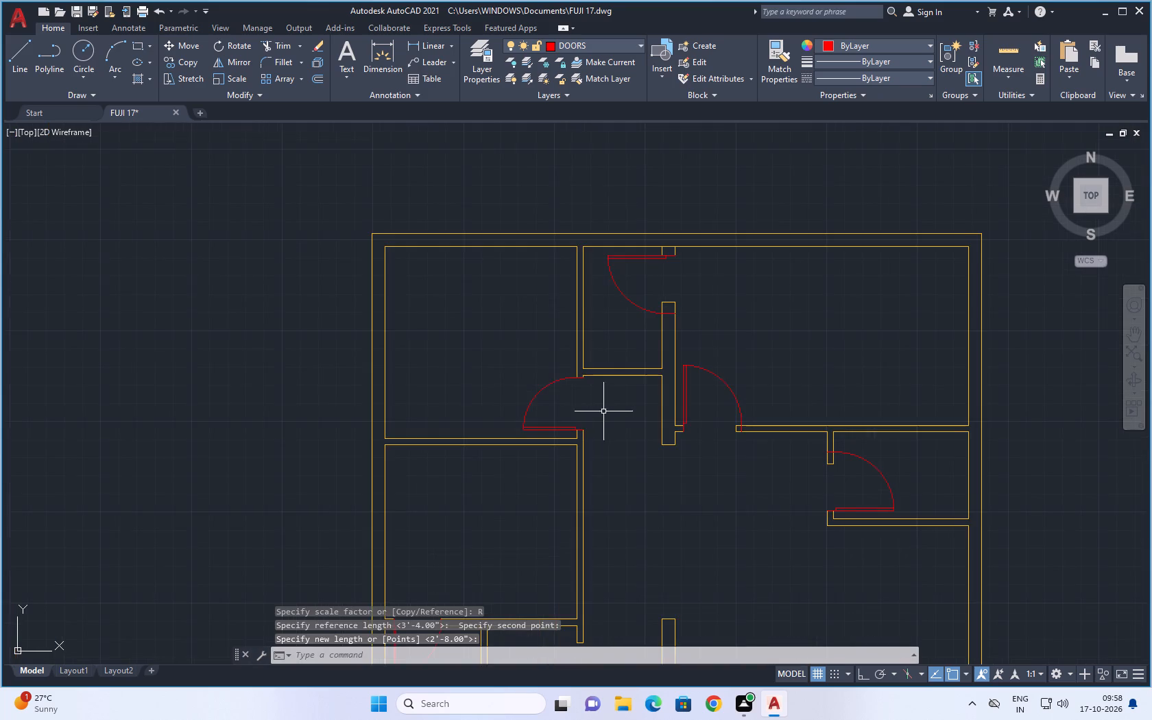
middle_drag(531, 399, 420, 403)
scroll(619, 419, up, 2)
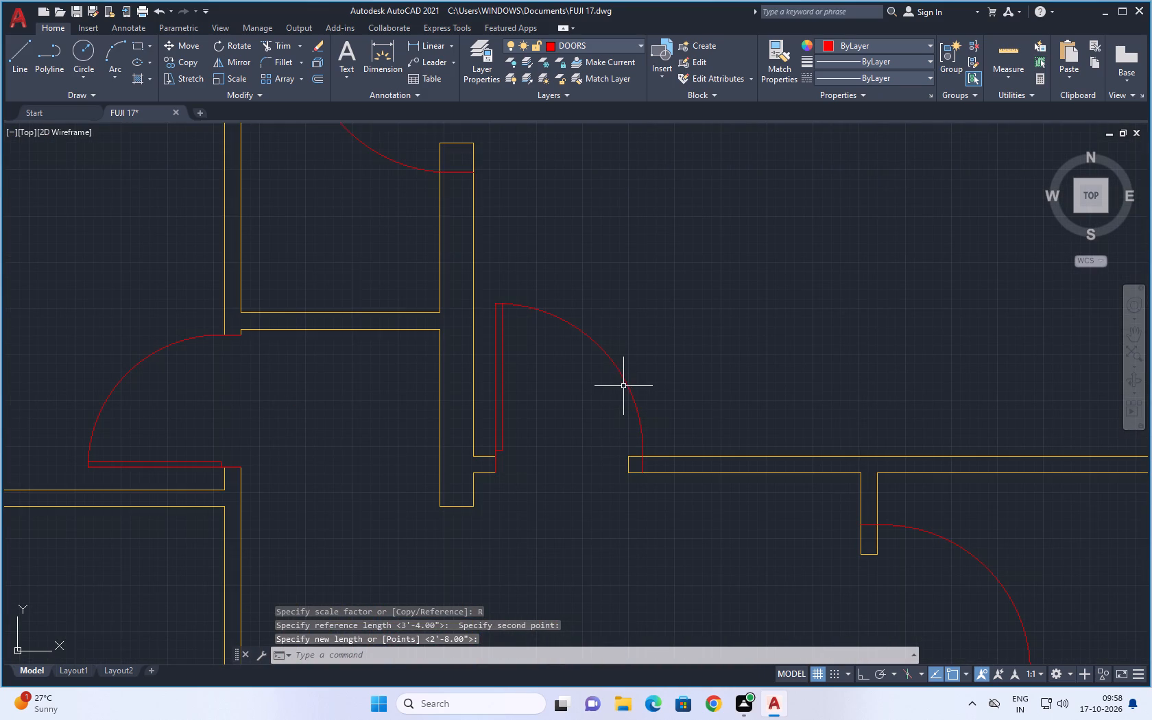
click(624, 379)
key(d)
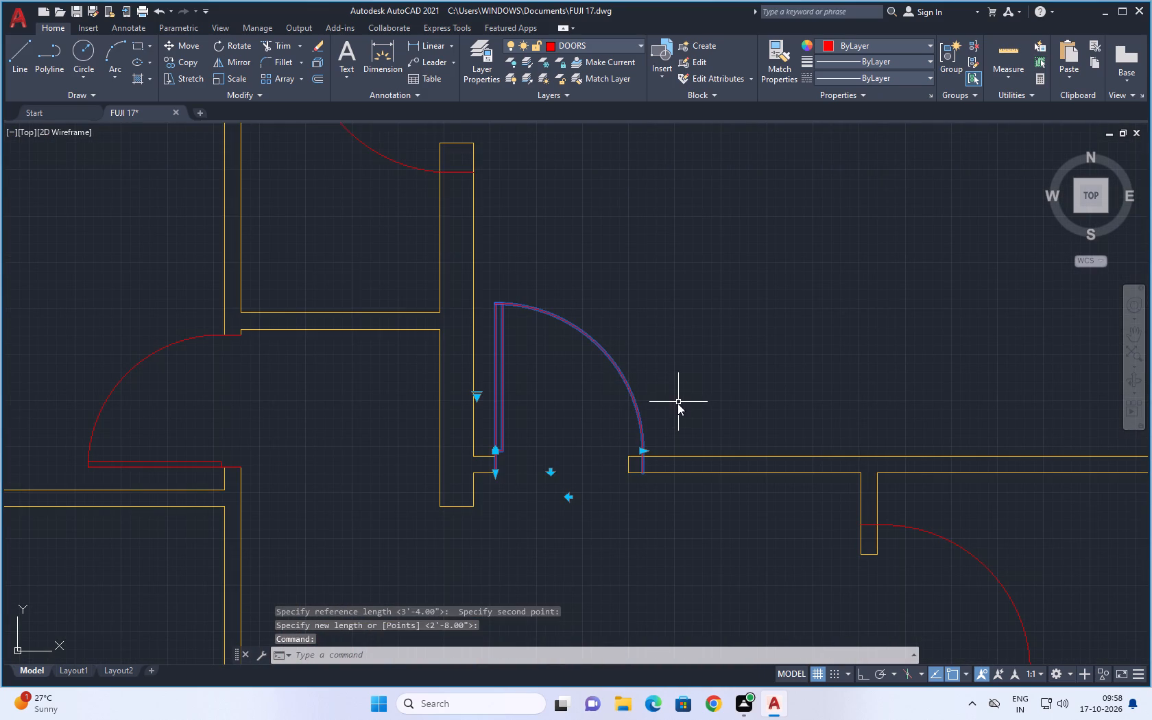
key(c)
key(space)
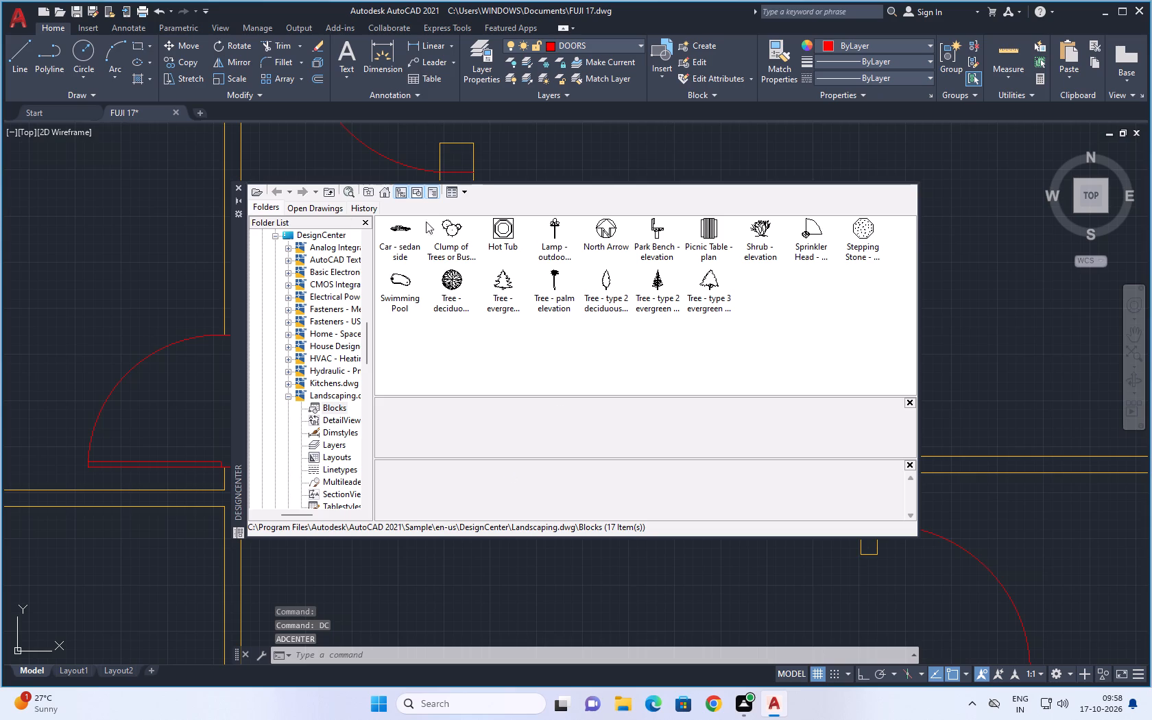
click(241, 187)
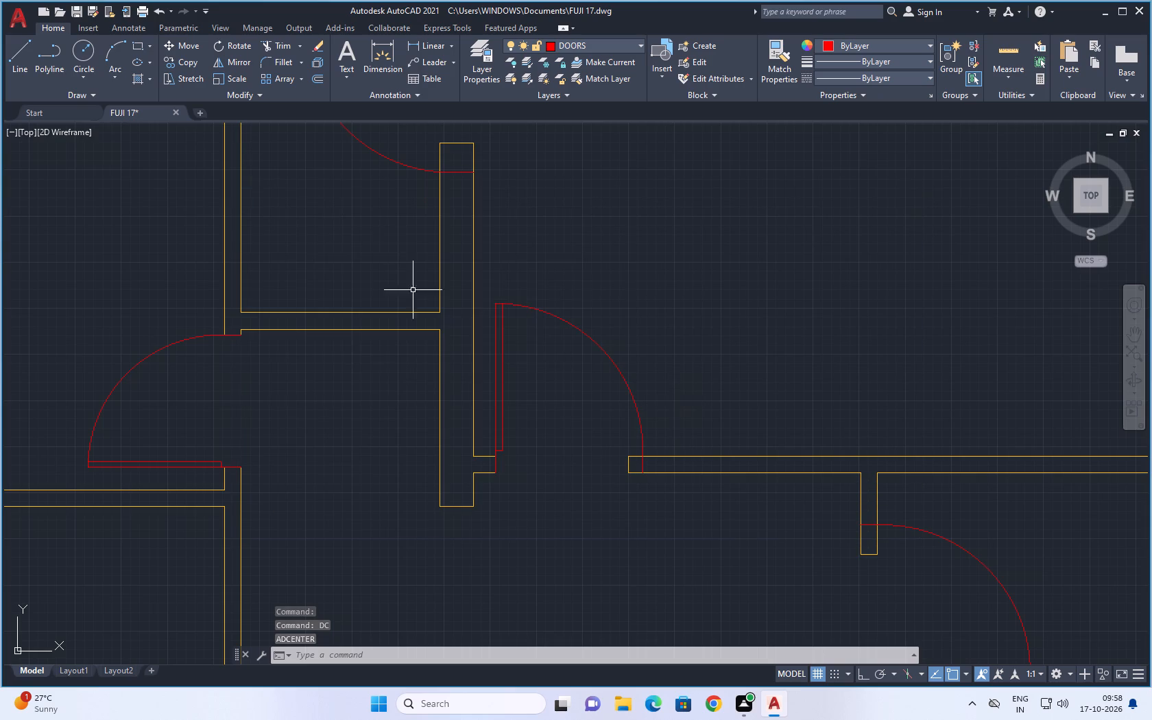
Scale the large top-right room's door block by reference about its lower hinge-side endpoint so its width fits the 3'-0" opening.
click(496, 445)
text(SC)
key(space)
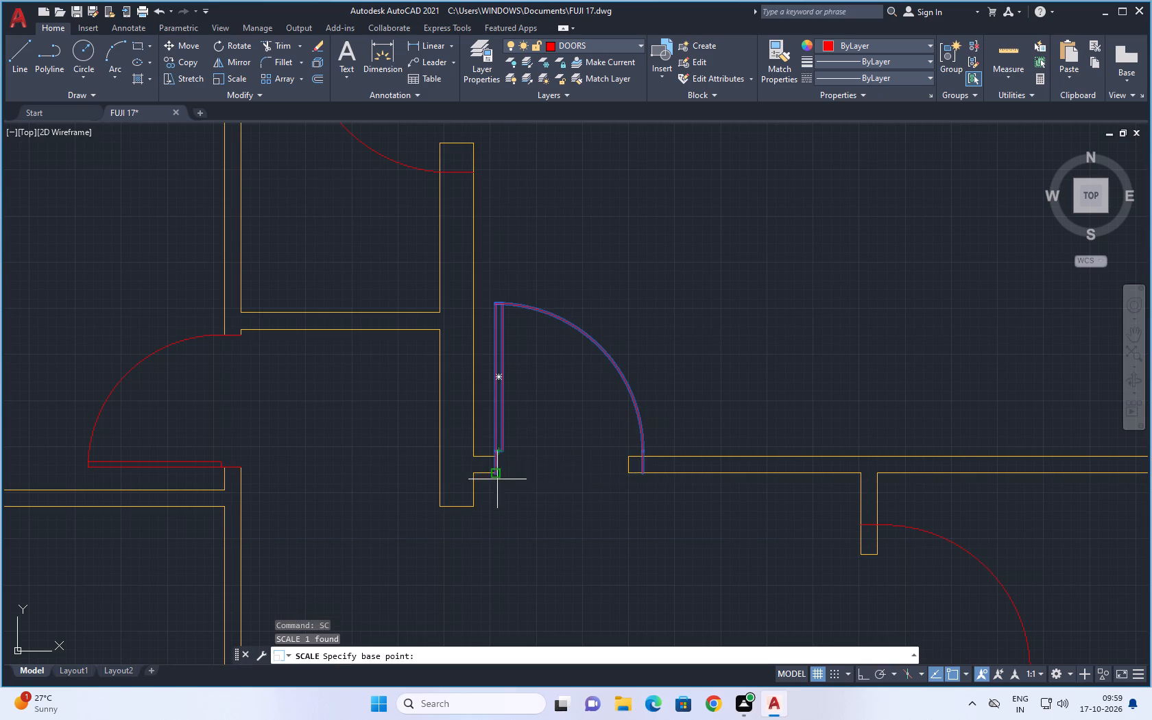
scroll(498, 481, up, 2)
click(490, 461)
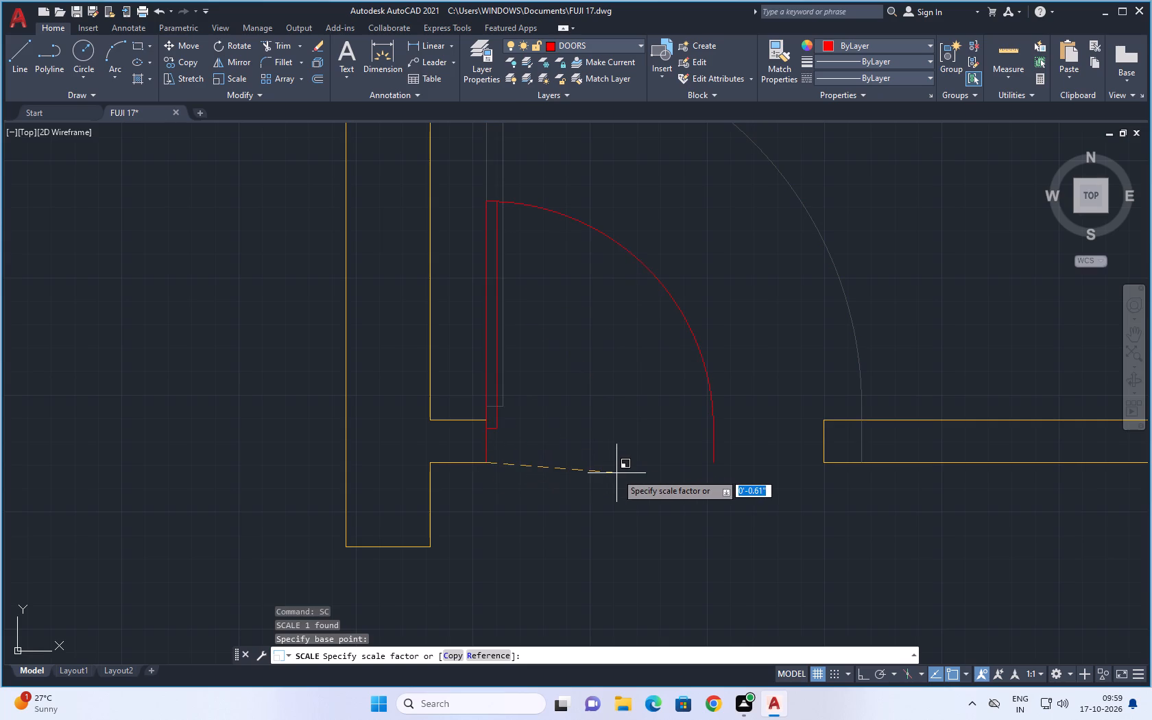
text(R)
key(space)
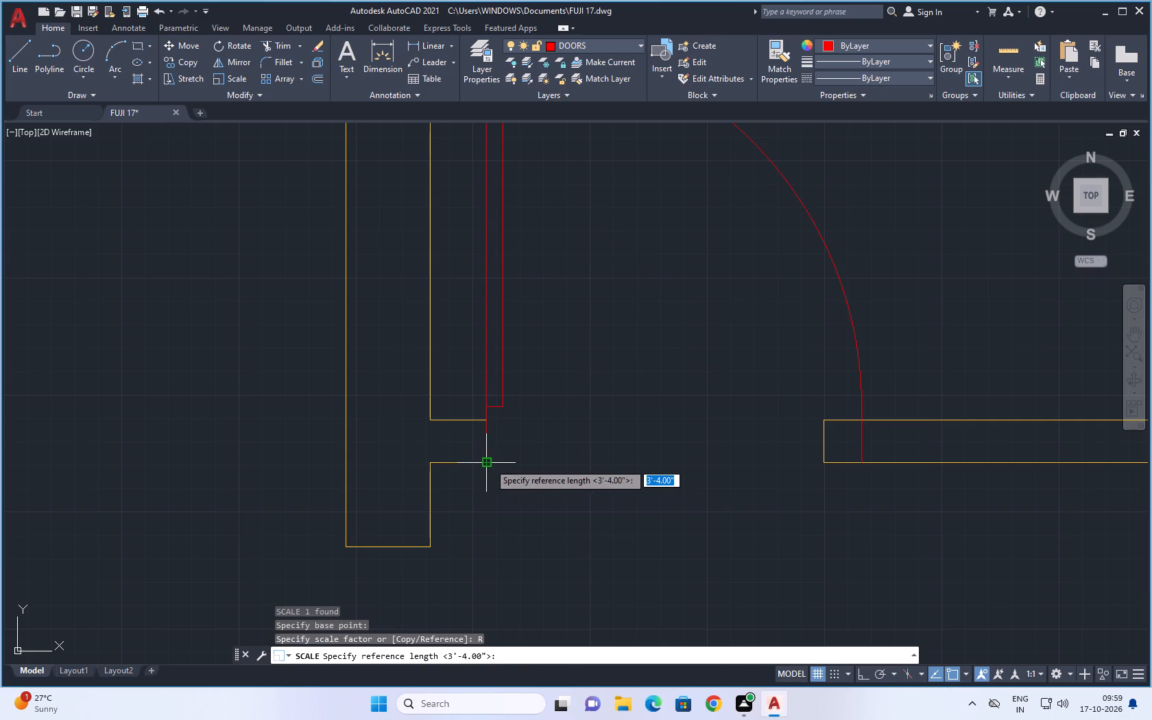
click(489, 463)
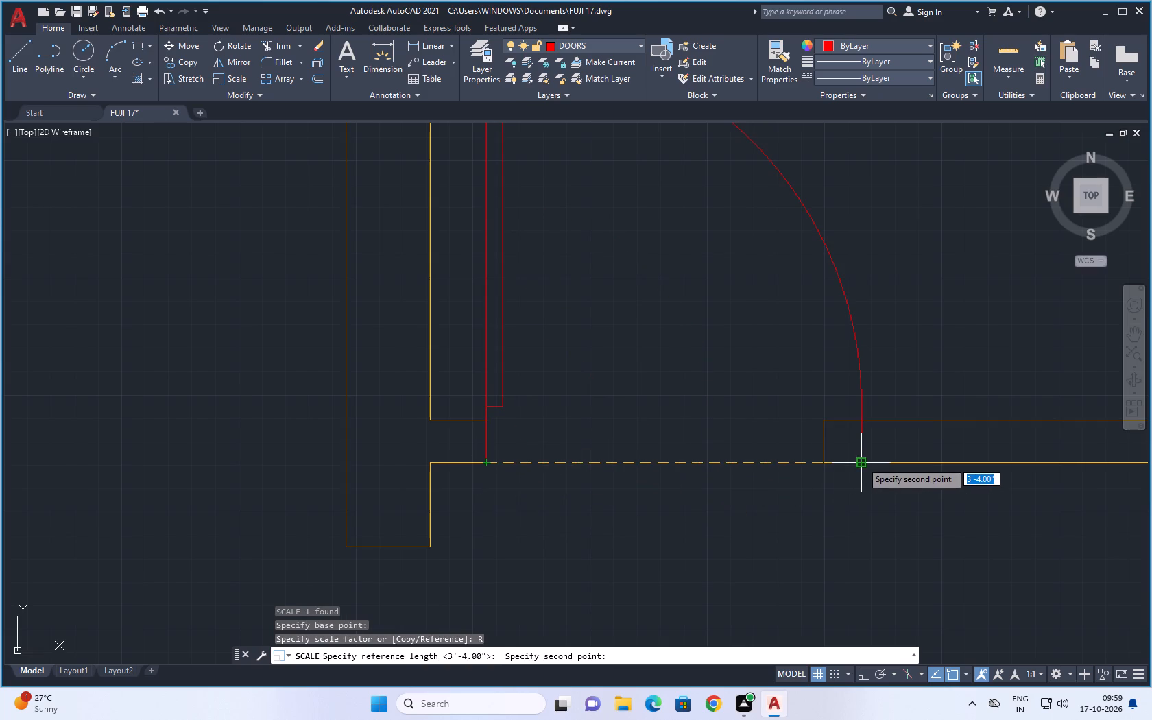
click(861, 461)
click(826, 460)
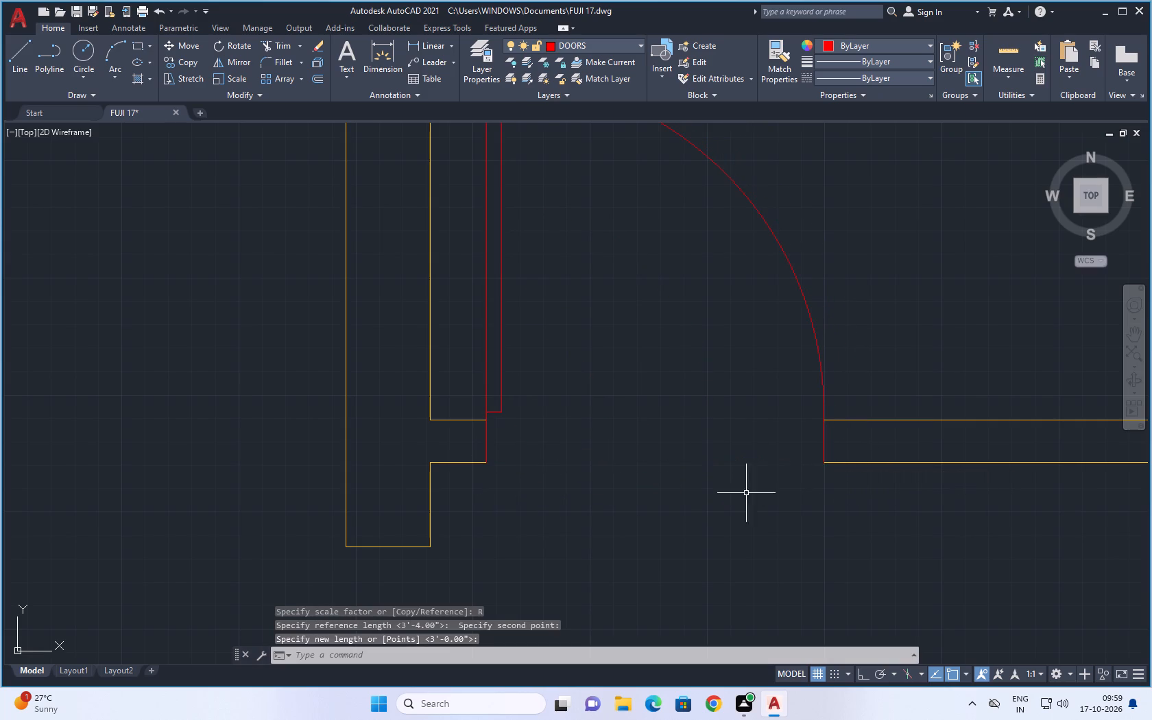
Scale the small top-middle room's door block by reference about its right hinge-side endpoint so its width fits the 2'-8" opening.
scroll(745, 494, down, 5)
middle_drag(745, 392, 708, 482)
scroll(681, 483, up, 2)
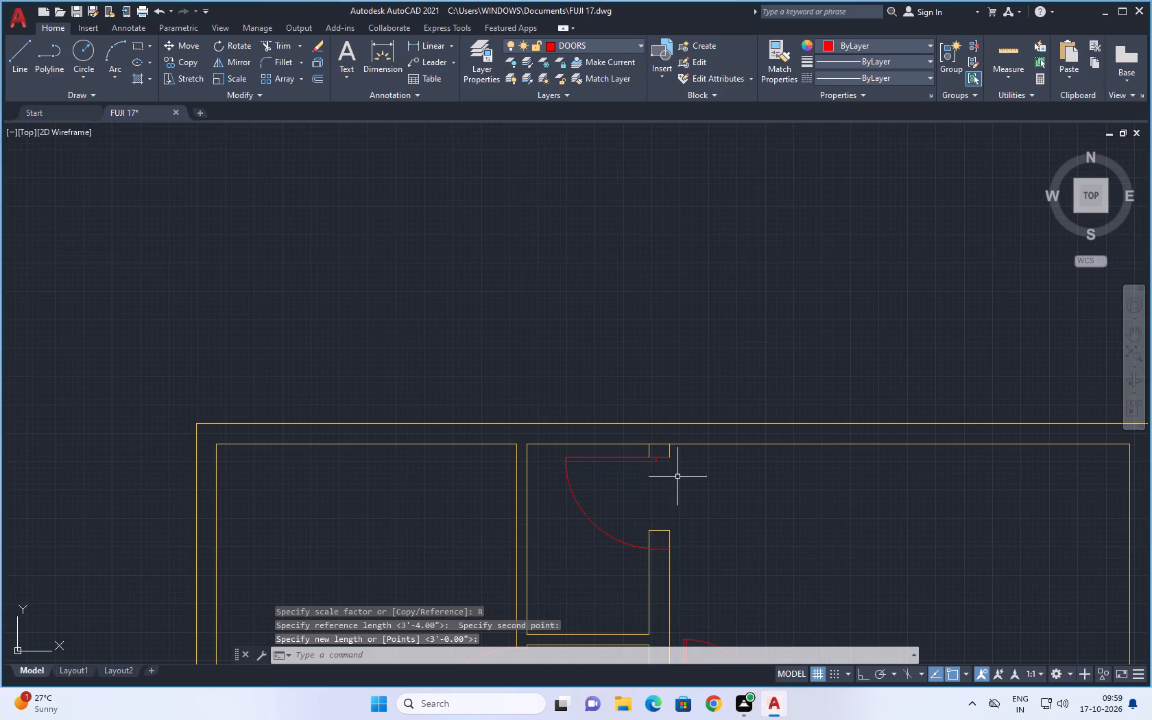
scroll(677, 477, up, 3)
click(464, 424)
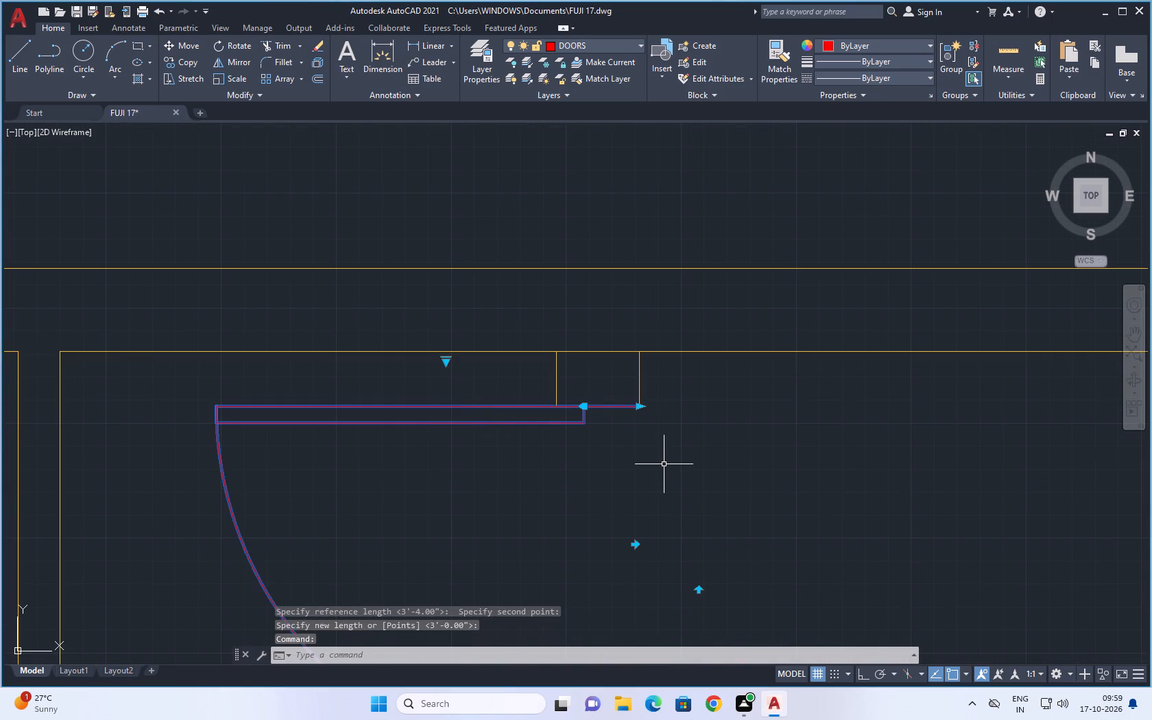
text(SC)
key(space)
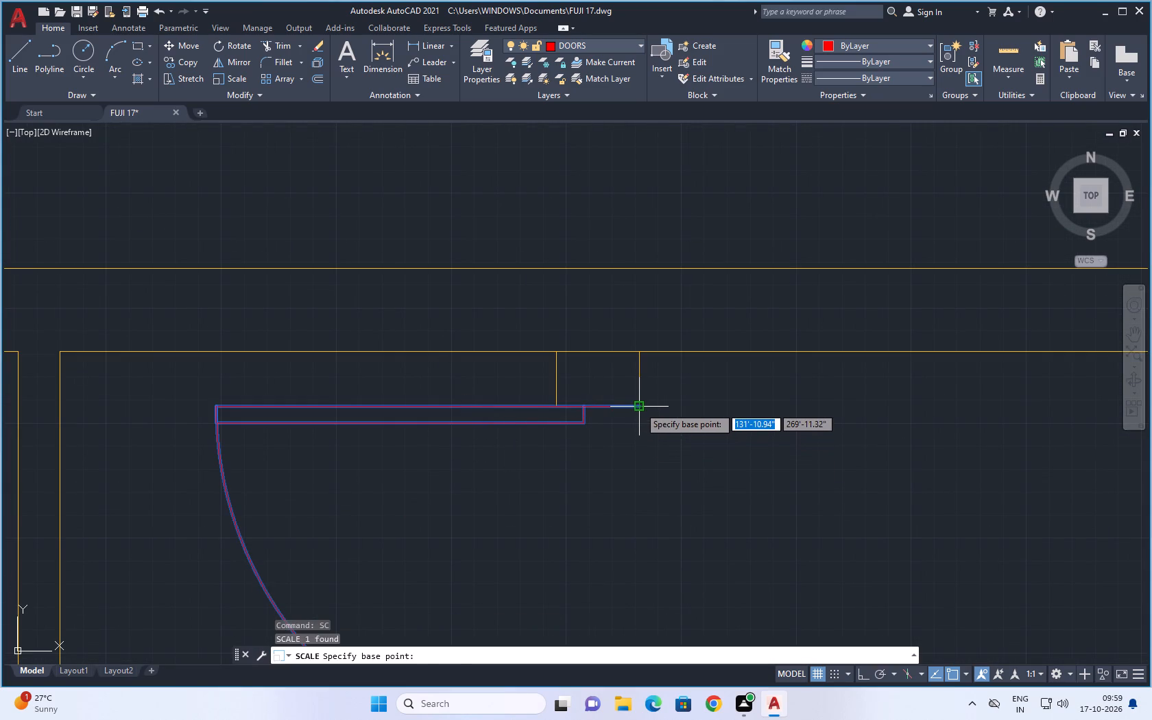
click(639, 407)
scroll(646, 517, down, 2)
middle_drag(645, 522, 619, 405)
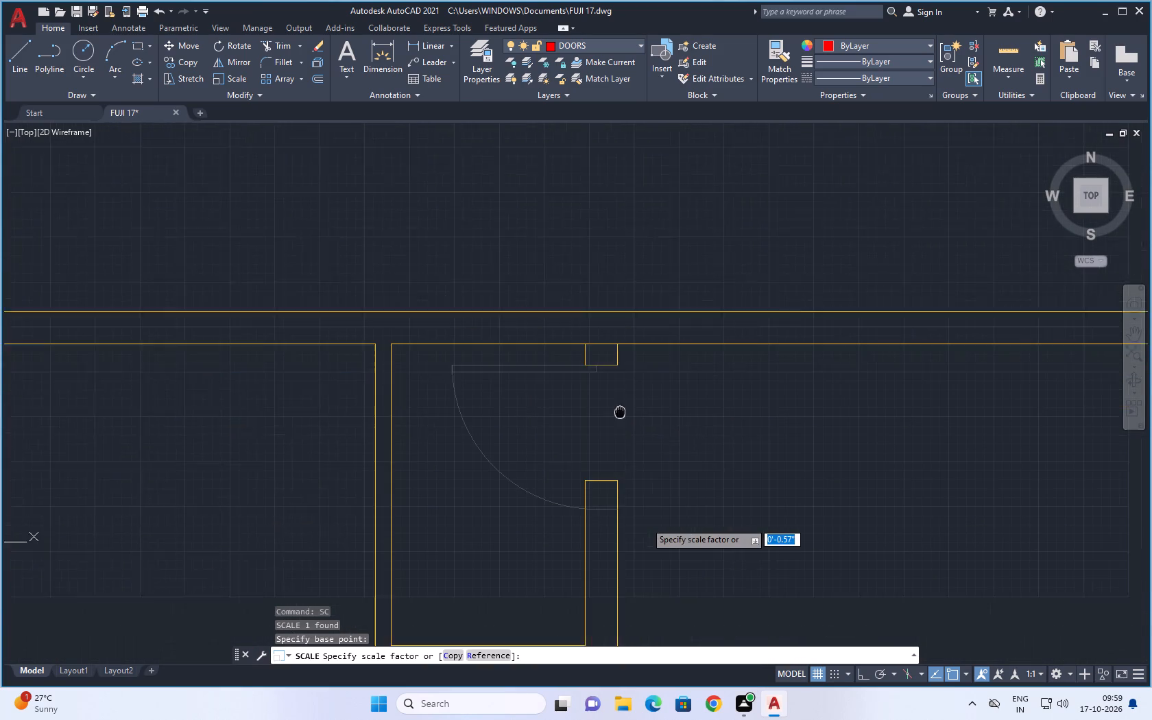
middle_drag(619, 405, 618, 403)
text(R)
key(space)
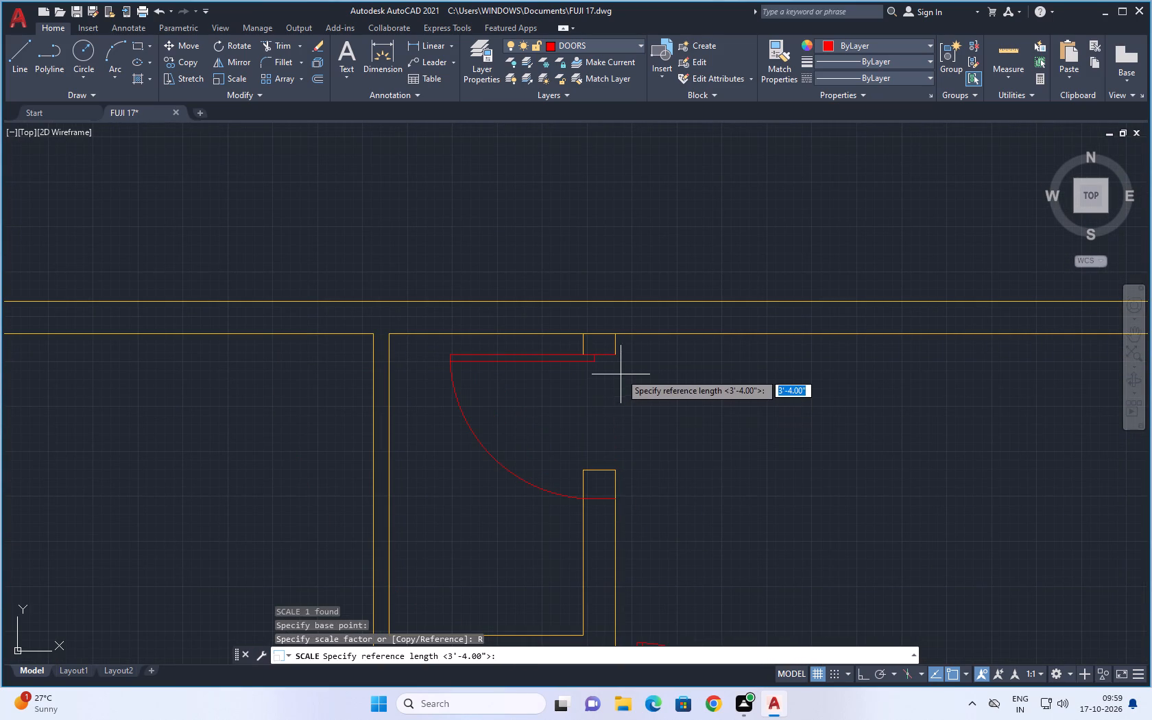
click(613, 357)
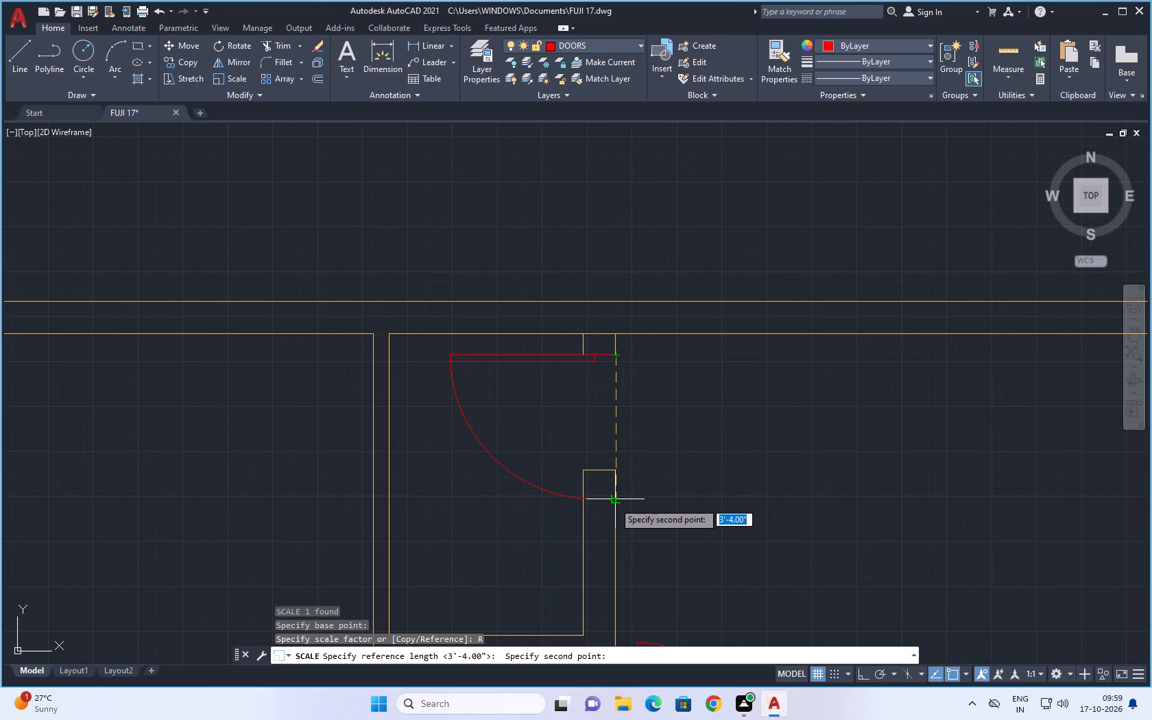
click(613, 501)
click(614, 470)
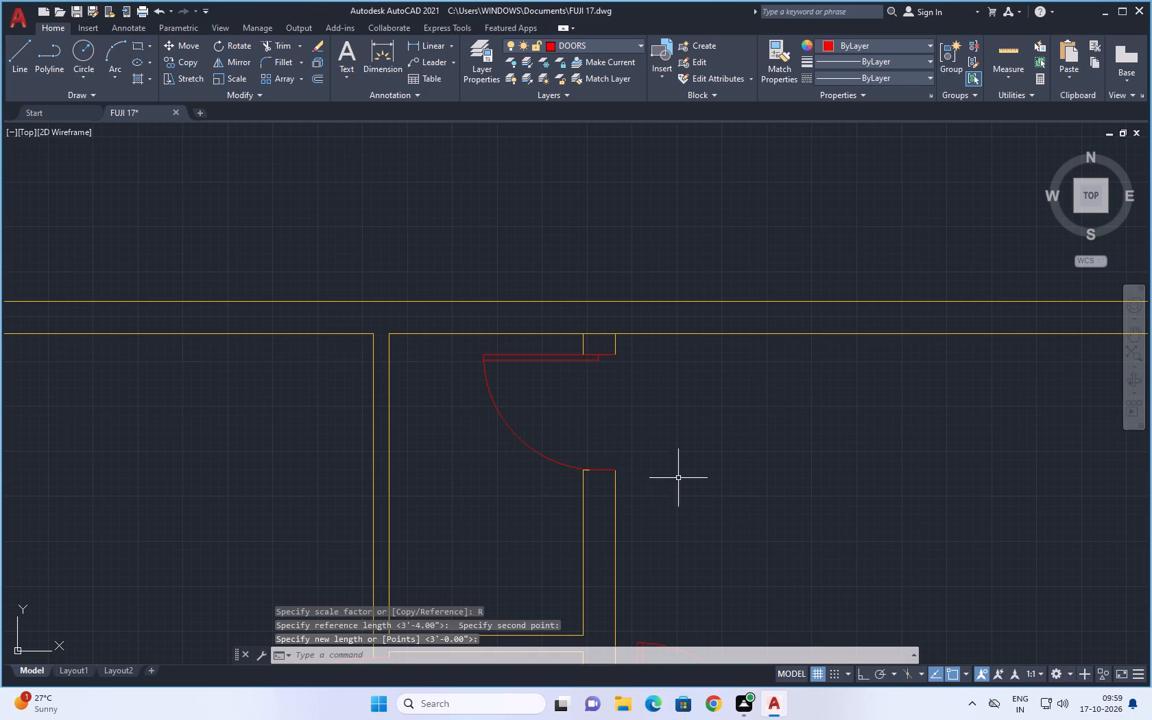
Scale the small upper-right room's door block by reference about its lower-jamb hinge-side endpoint so its width fits the 2'-8" opening.
scroll(711, 479, down, 5)
middle_drag(728, 494, 604, 411)
scroll(623, 466, up, 3)
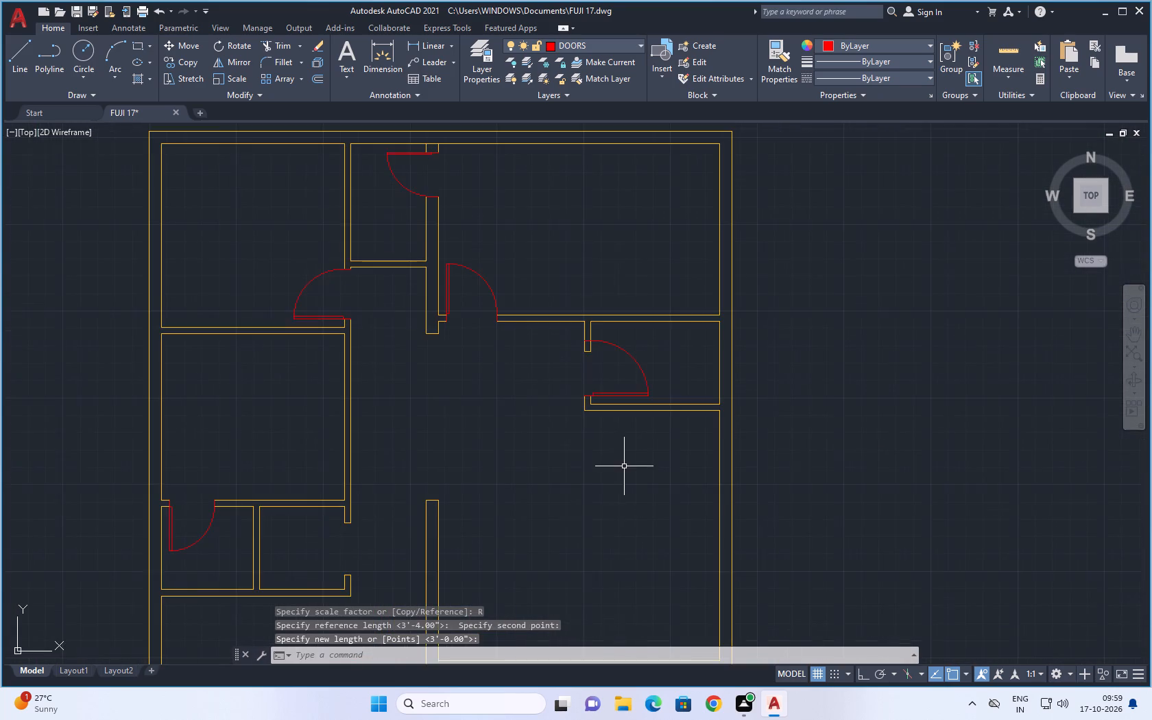
middle_drag(621, 465, 632, 540)
scroll(590, 431, up, 3)
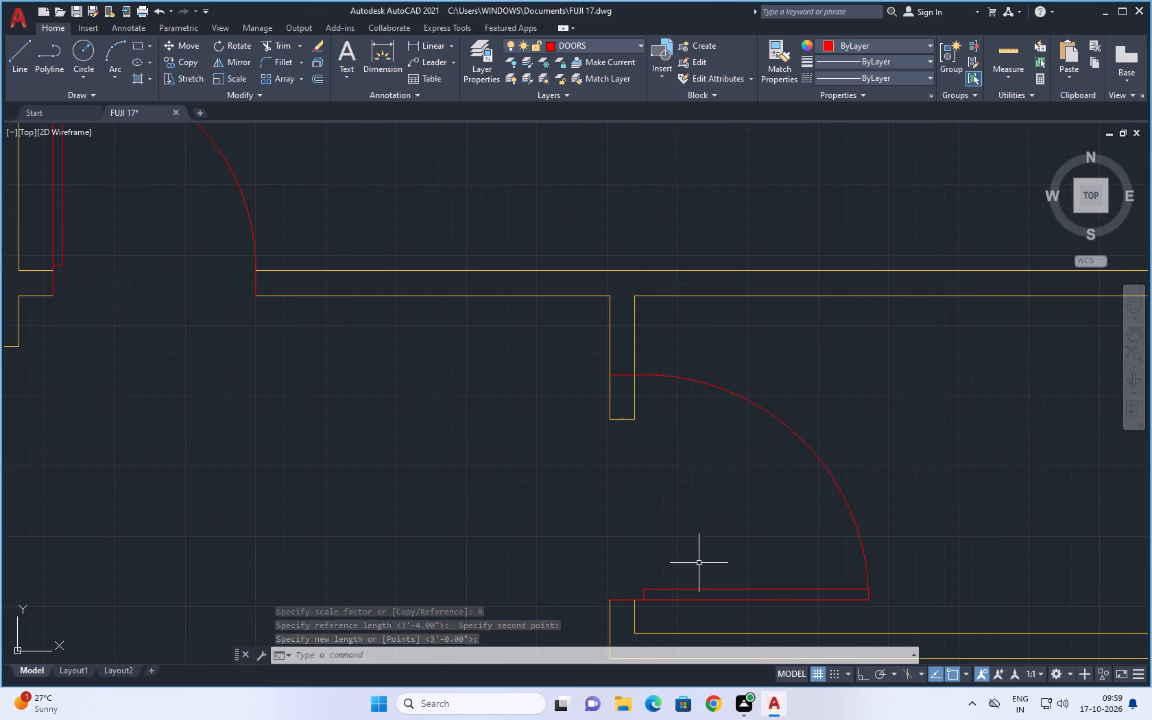
click(695, 590)
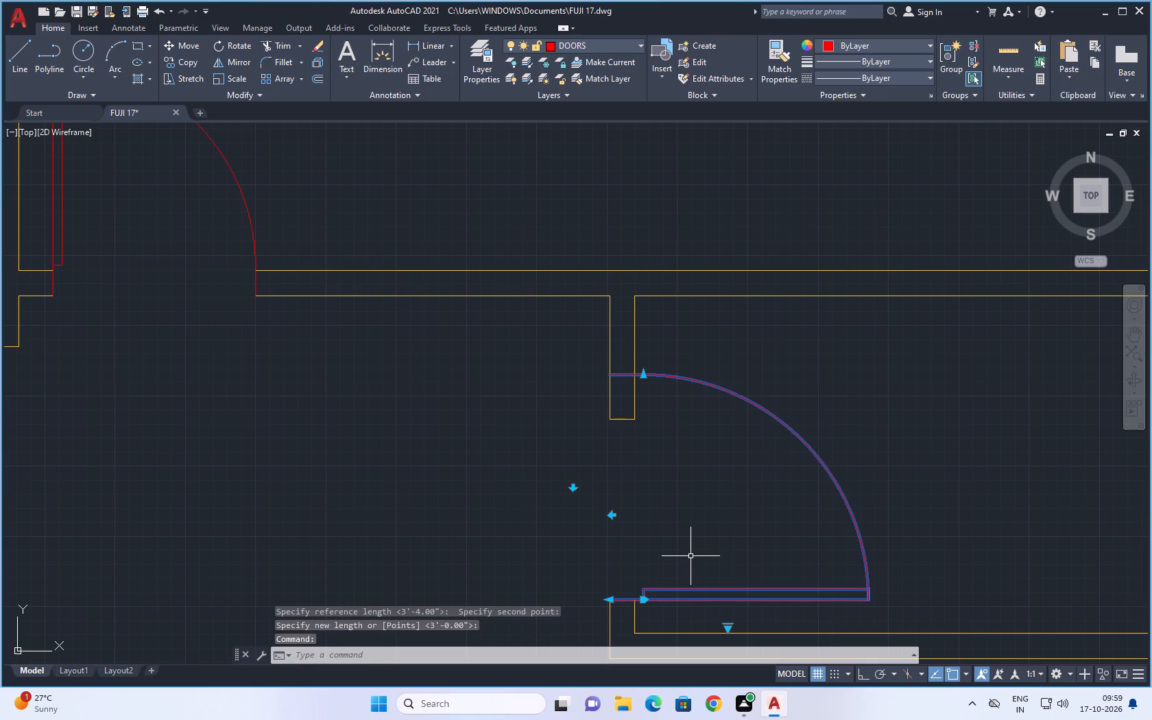
text(SC)
key(space)
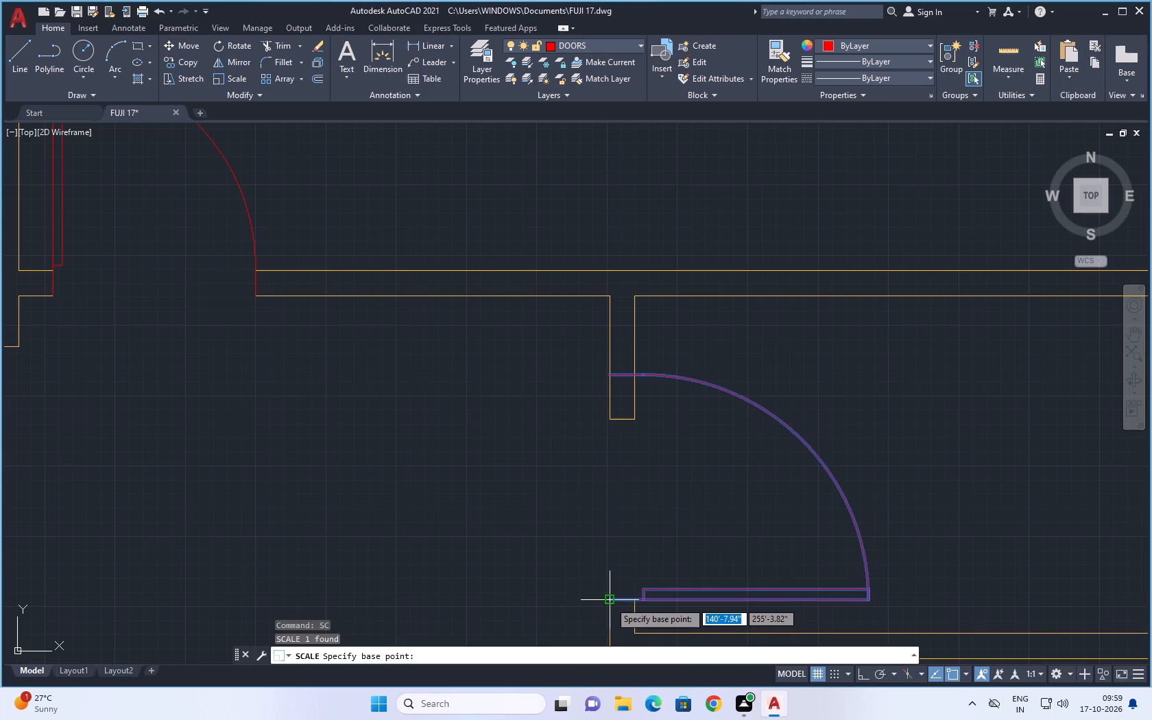
click(610, 601)
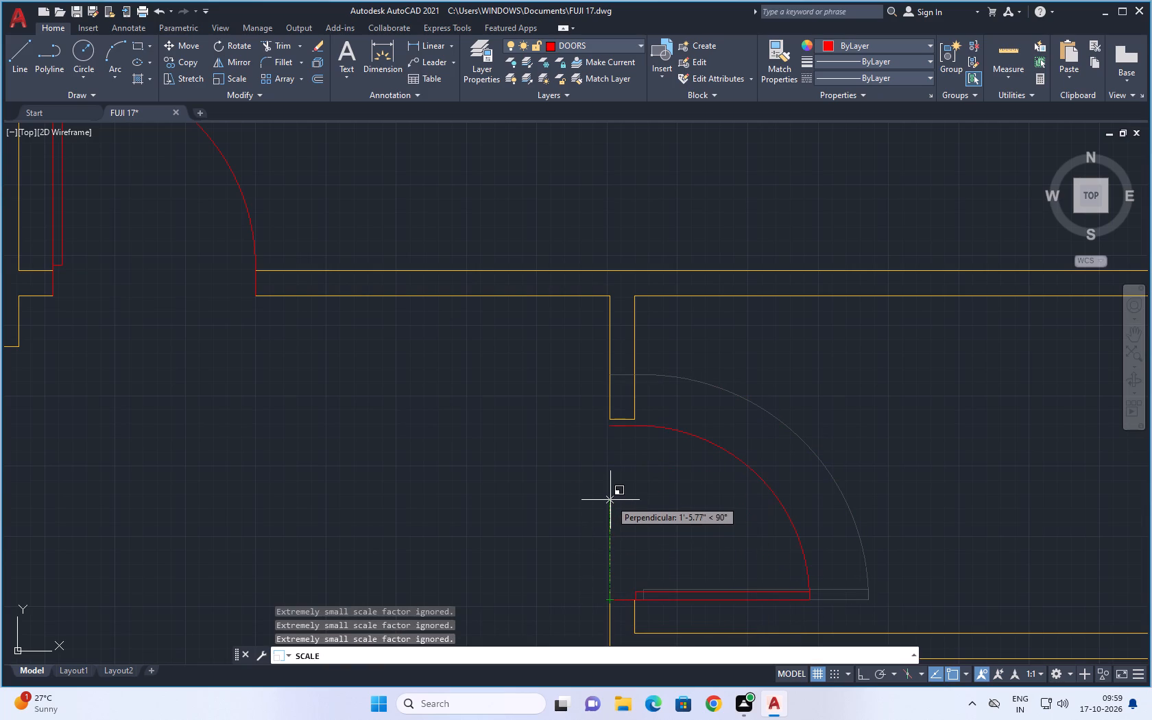
text(R)
key(space)
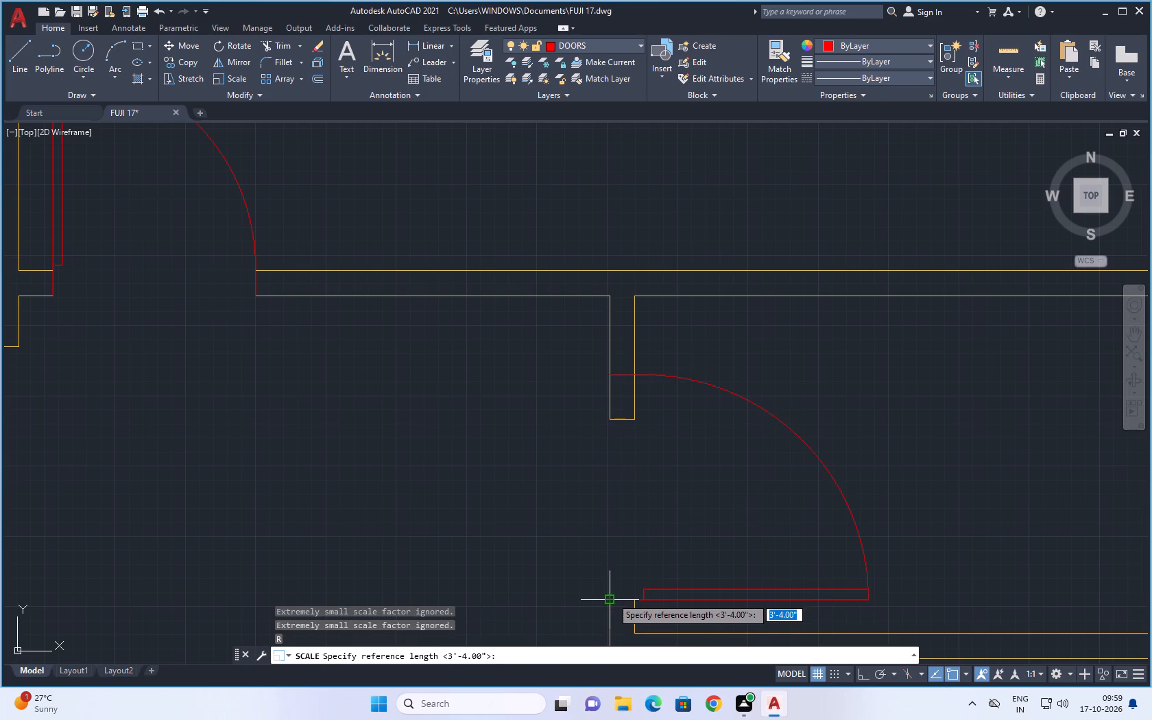
click(612, 598)
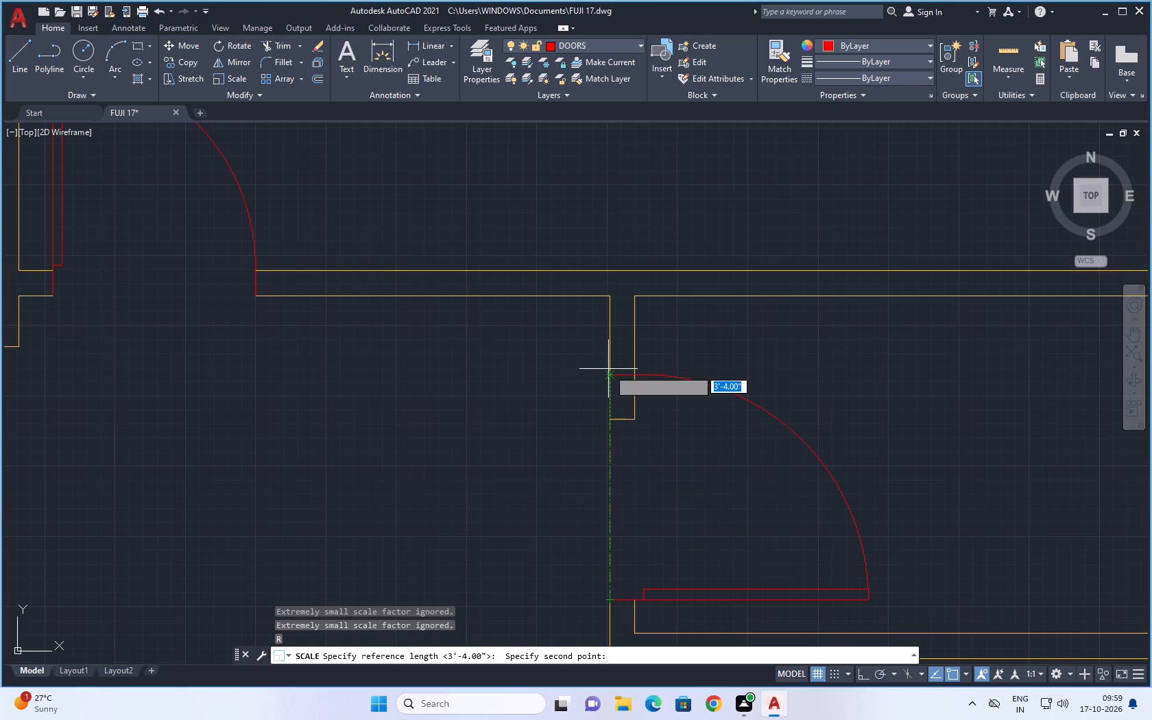
click(611, 374)
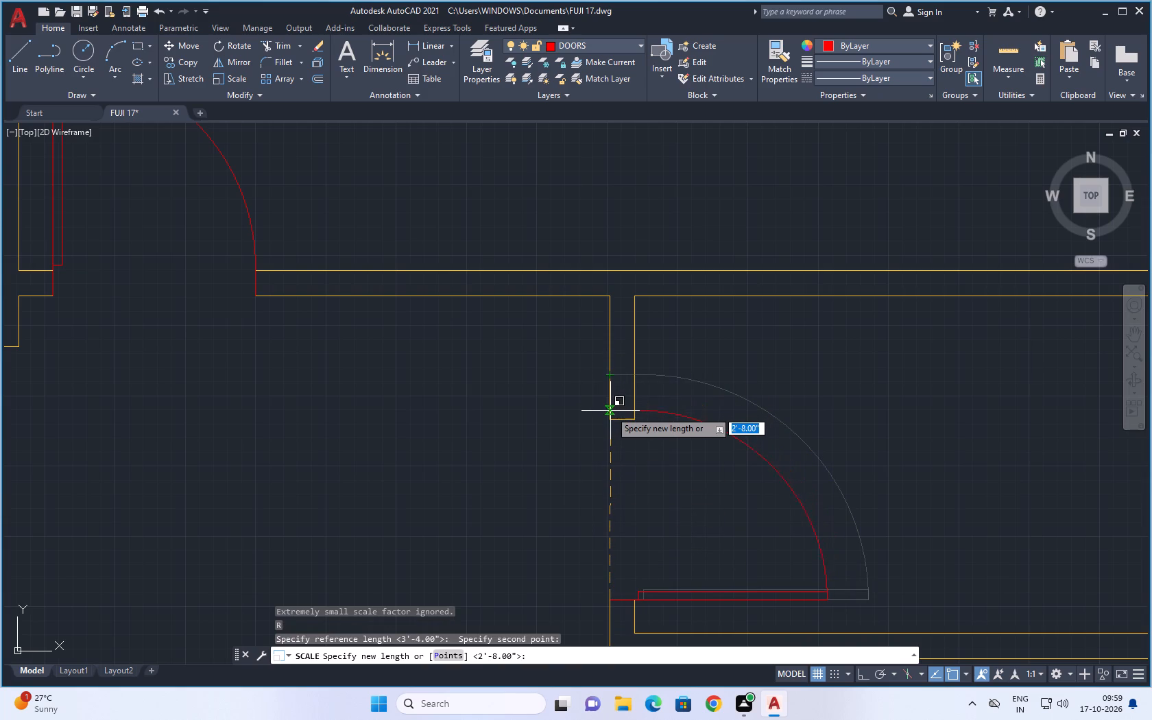
click(609, 416)
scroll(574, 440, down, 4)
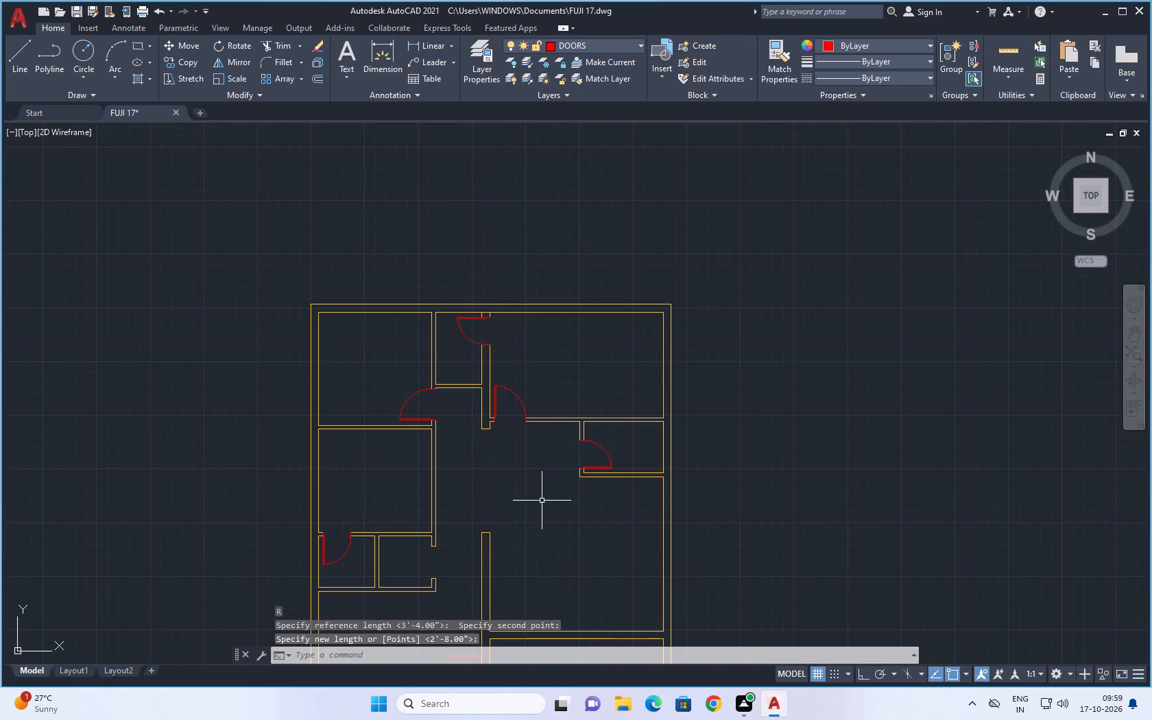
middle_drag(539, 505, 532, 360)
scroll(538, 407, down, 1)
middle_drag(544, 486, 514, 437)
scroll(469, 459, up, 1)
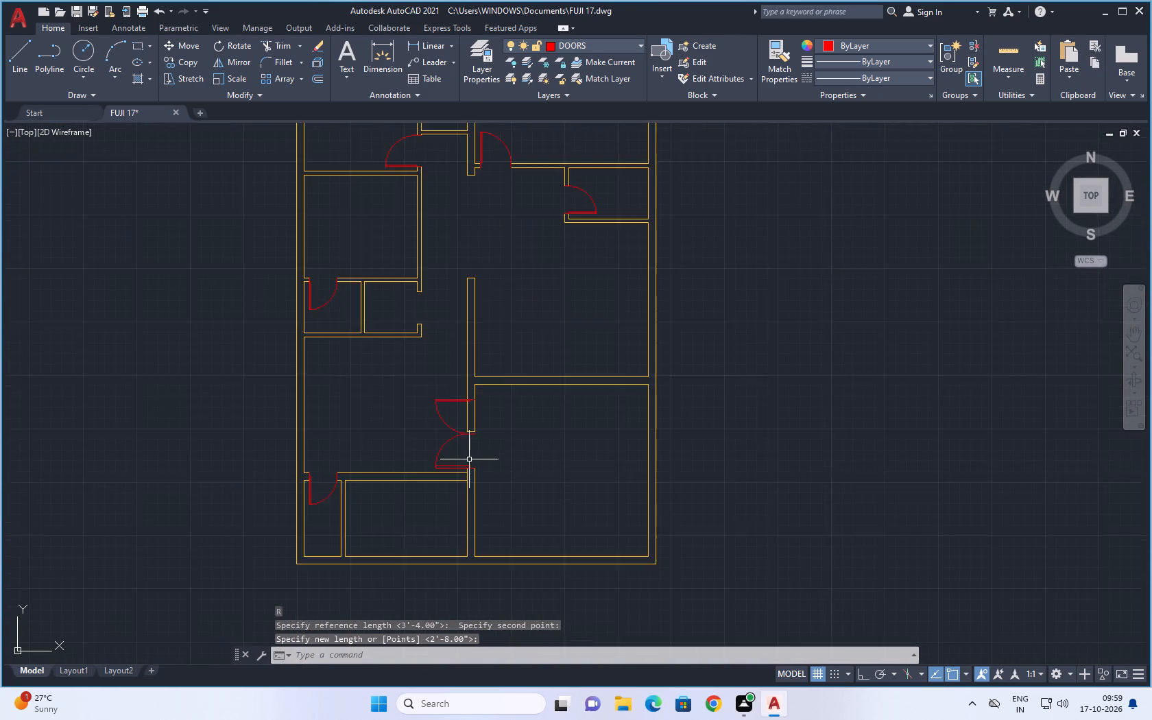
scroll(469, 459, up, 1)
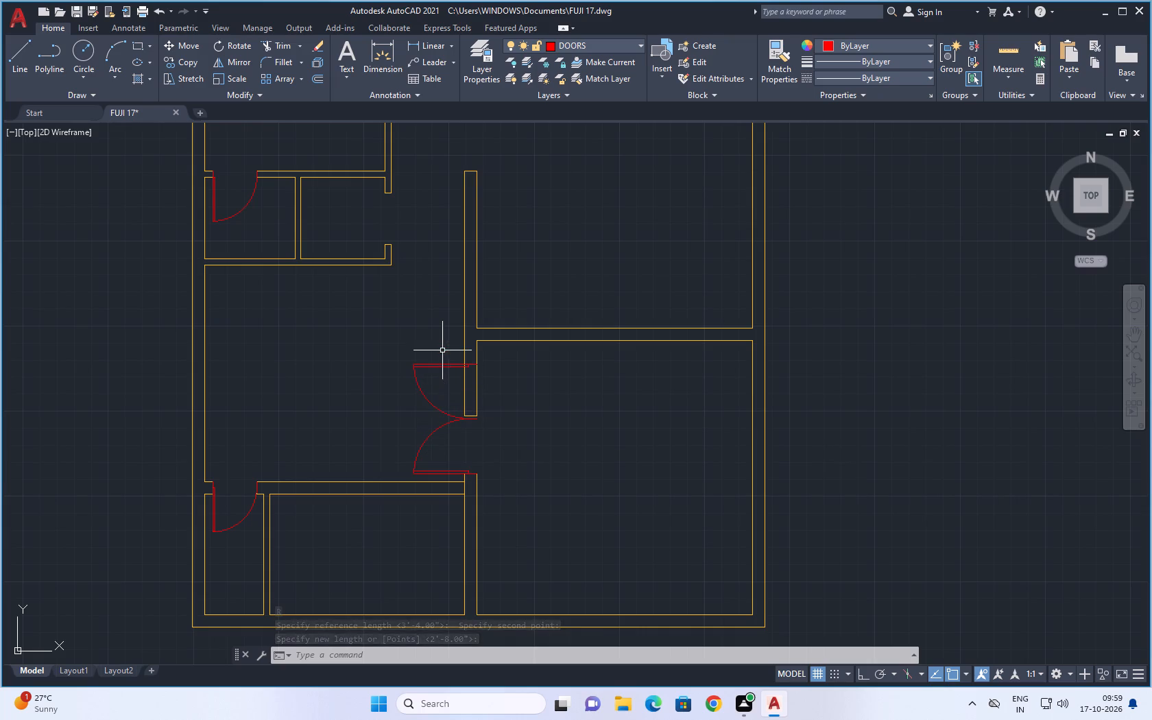
Scale the double door block by reference about its lower hinge-side endpoint on the room-side wall face so its width fits the opening.
click(442, 350)
click(423, 448)
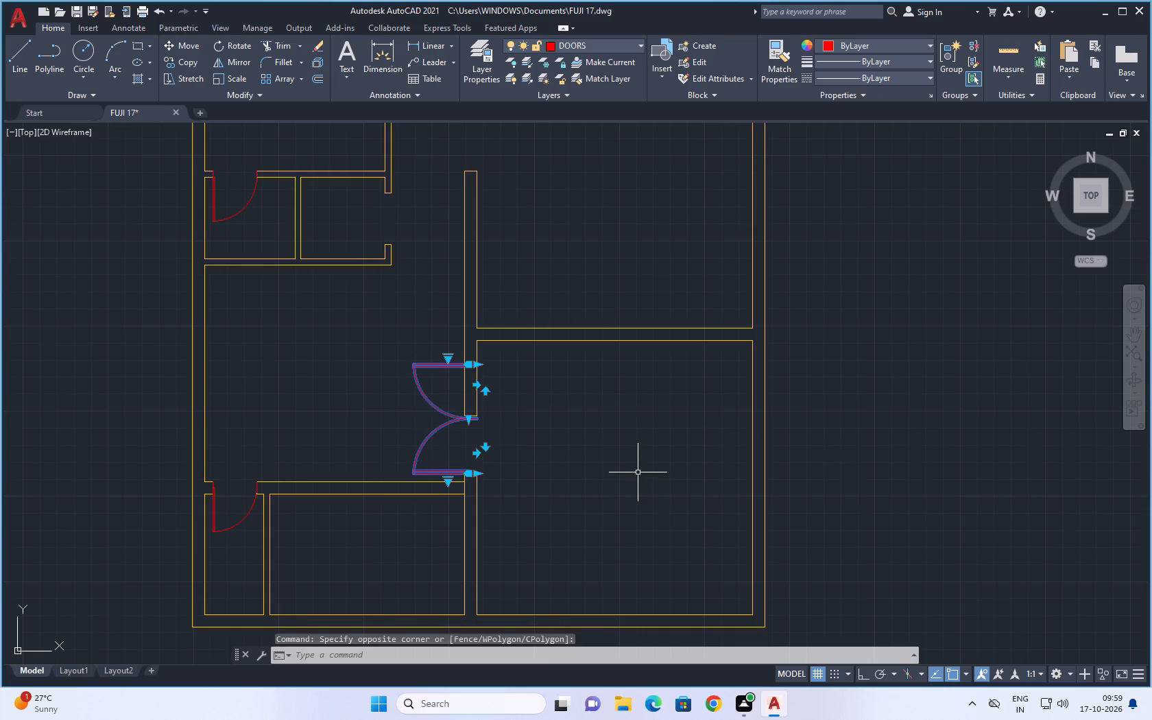
text(SC)
key(space)
scroll(496, 476, up, 4)
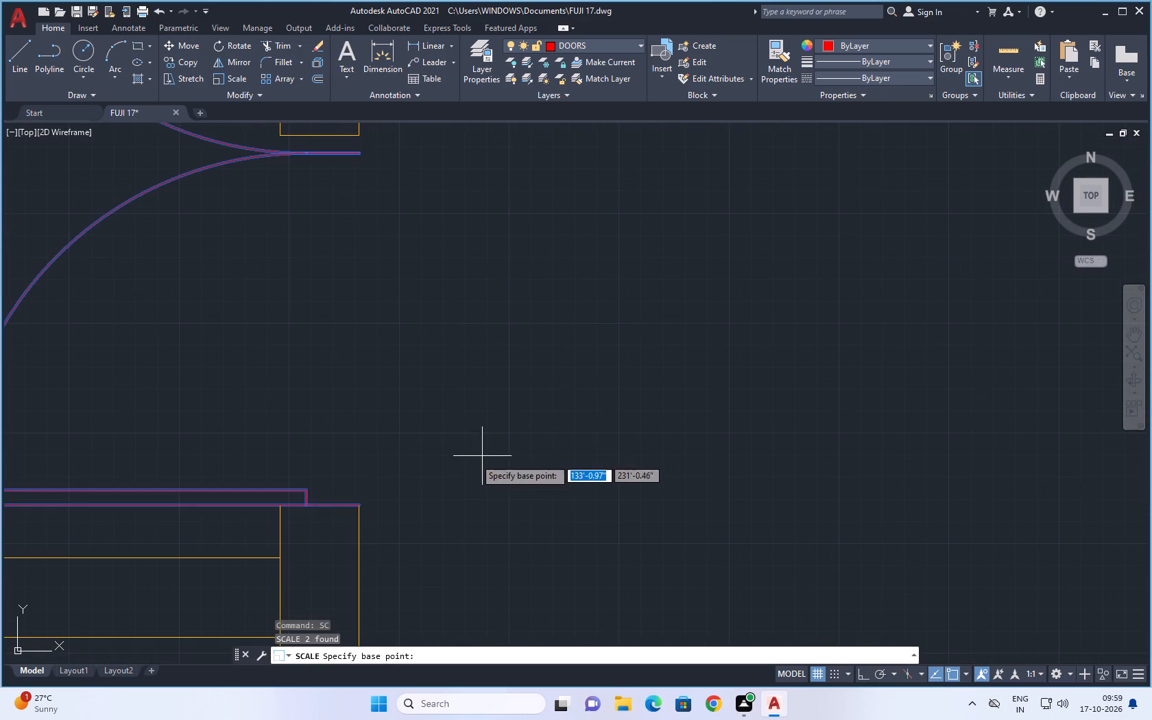
click(362, 507)
scroll(394, 409, down, 3)
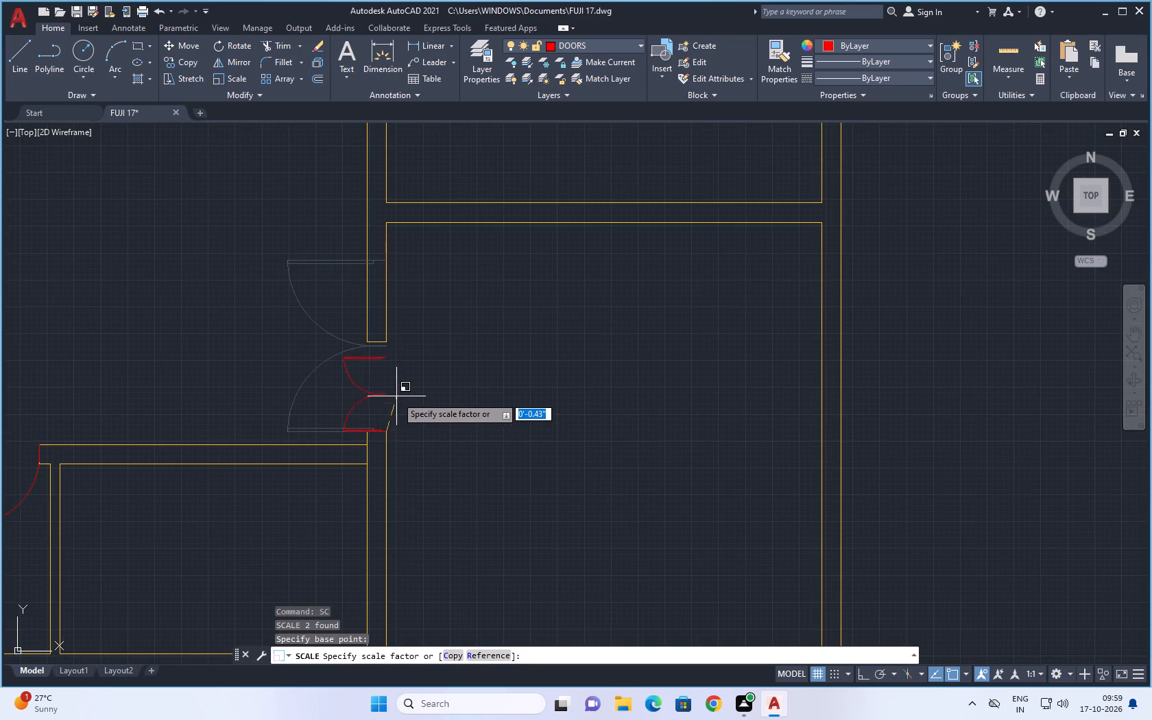
middle_drag(400, 405, 401, 481)
key(r)
key(space)
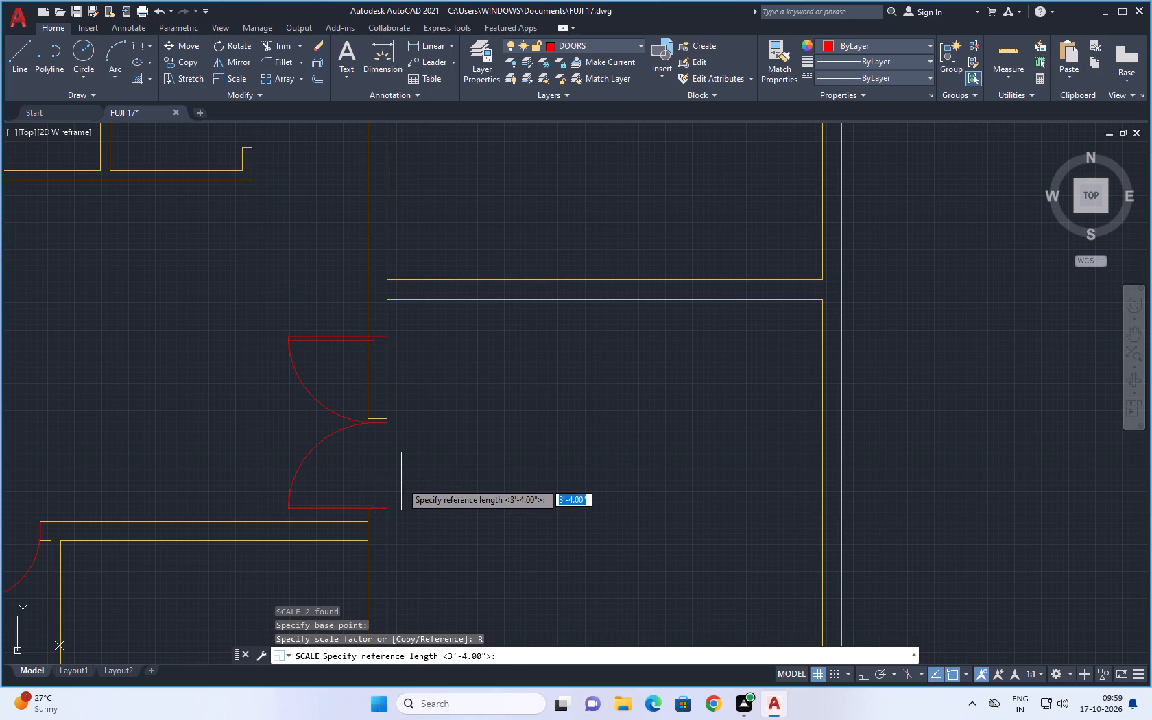
click(387, 507)
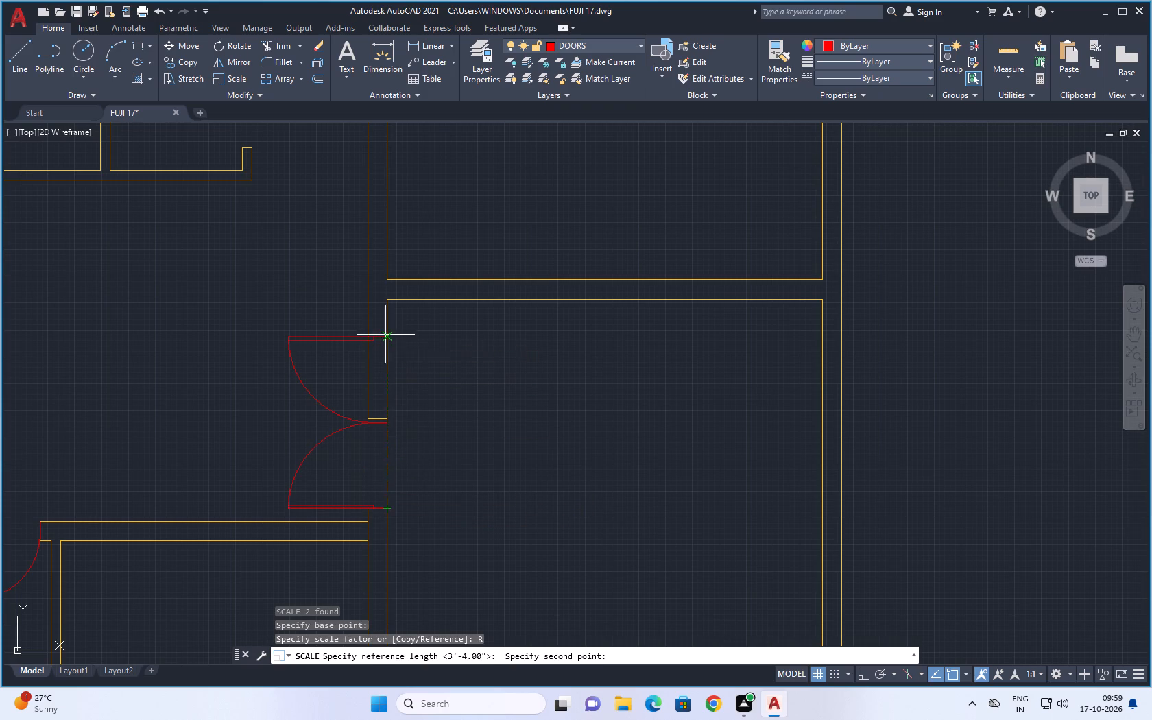
click(383, 333)
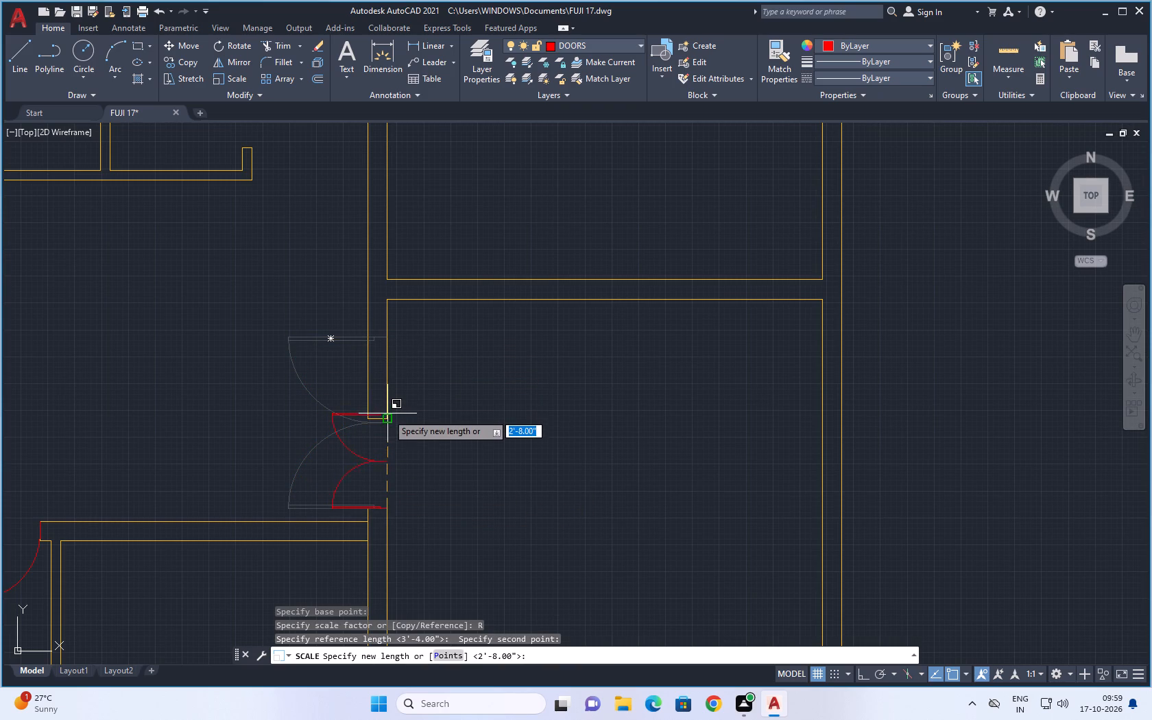
click(387, 417)
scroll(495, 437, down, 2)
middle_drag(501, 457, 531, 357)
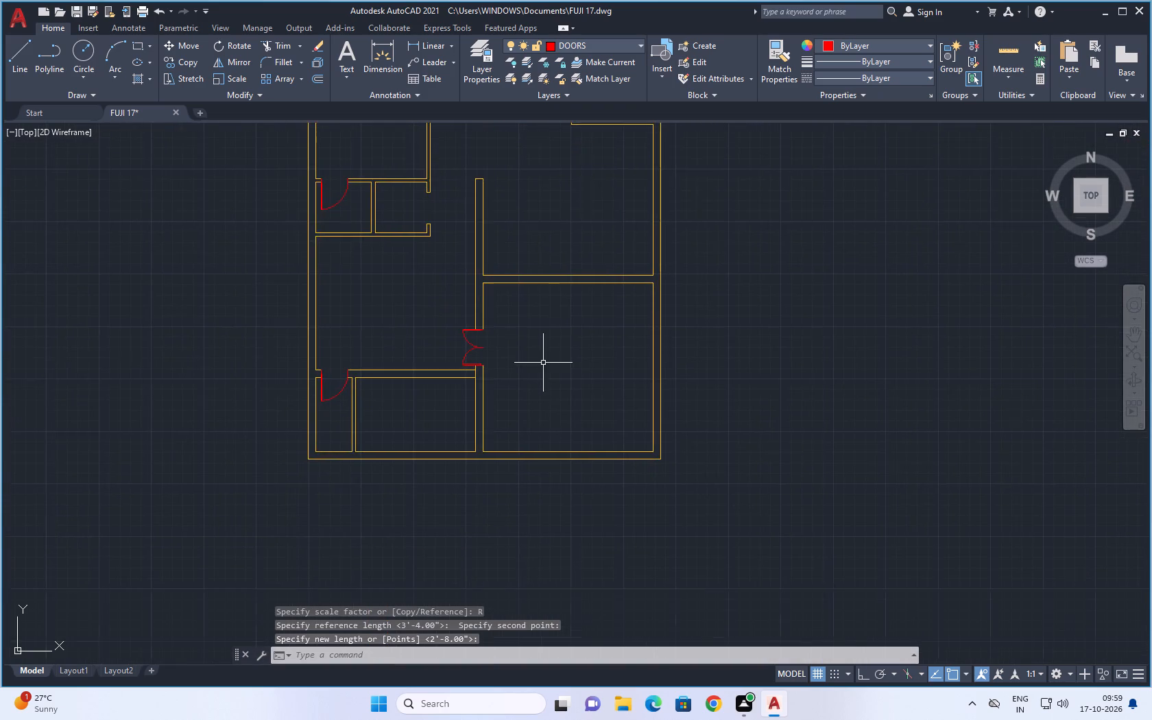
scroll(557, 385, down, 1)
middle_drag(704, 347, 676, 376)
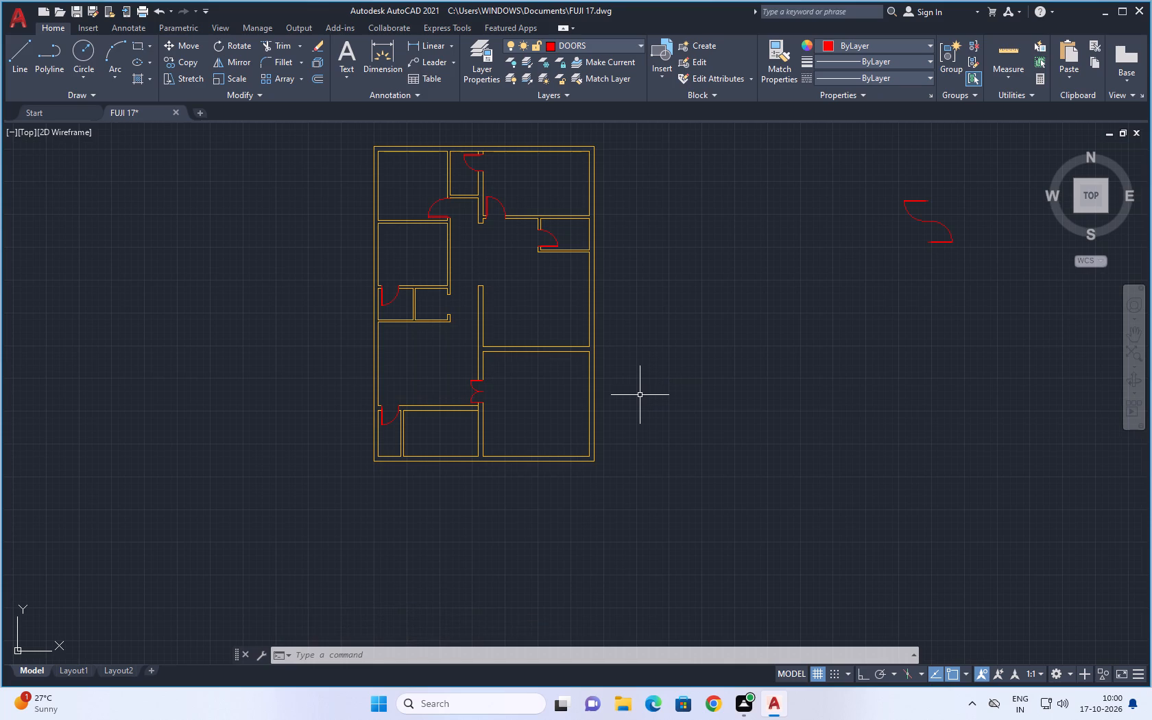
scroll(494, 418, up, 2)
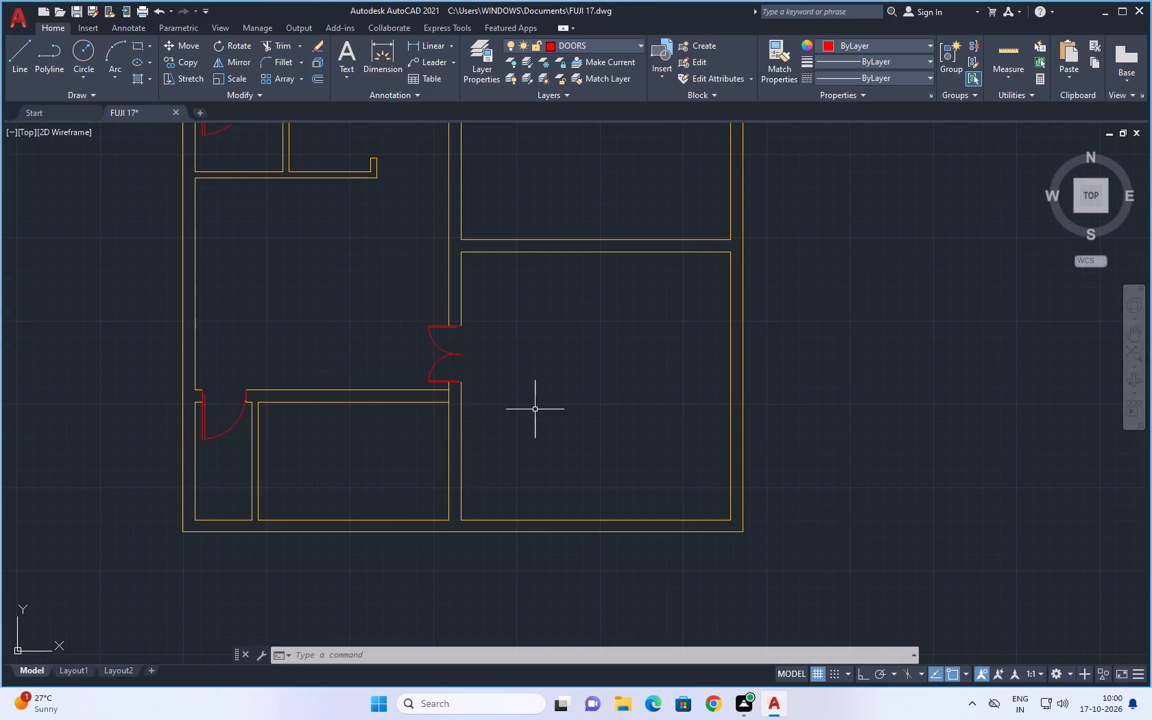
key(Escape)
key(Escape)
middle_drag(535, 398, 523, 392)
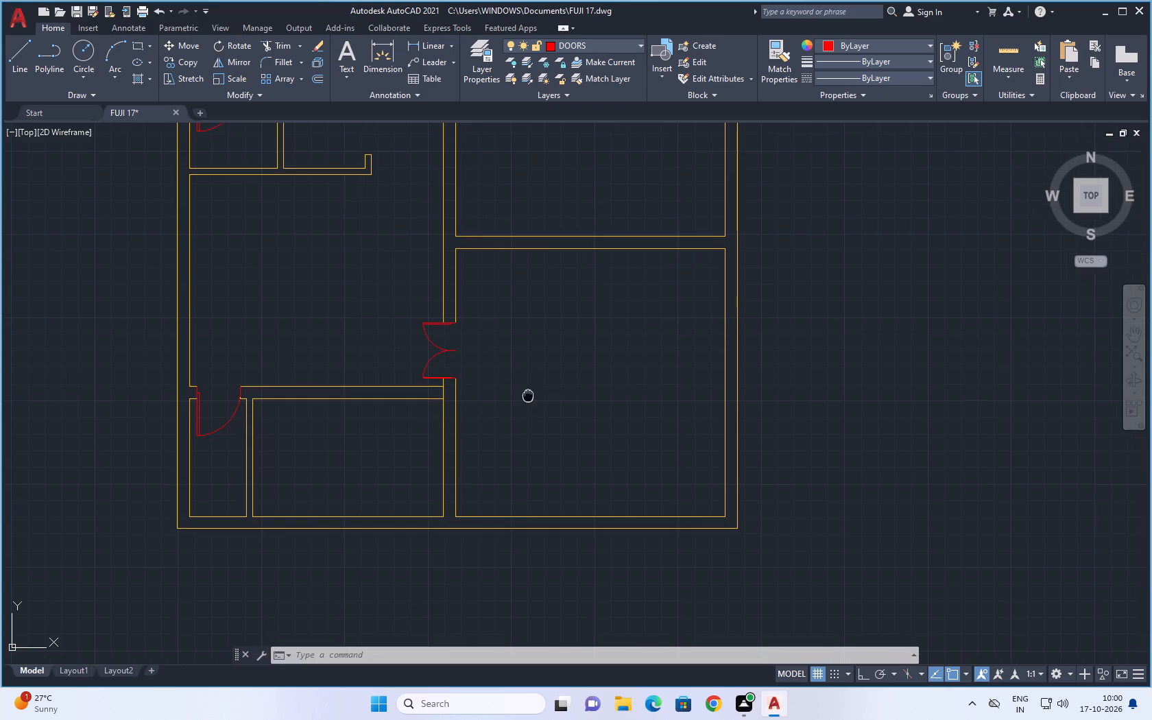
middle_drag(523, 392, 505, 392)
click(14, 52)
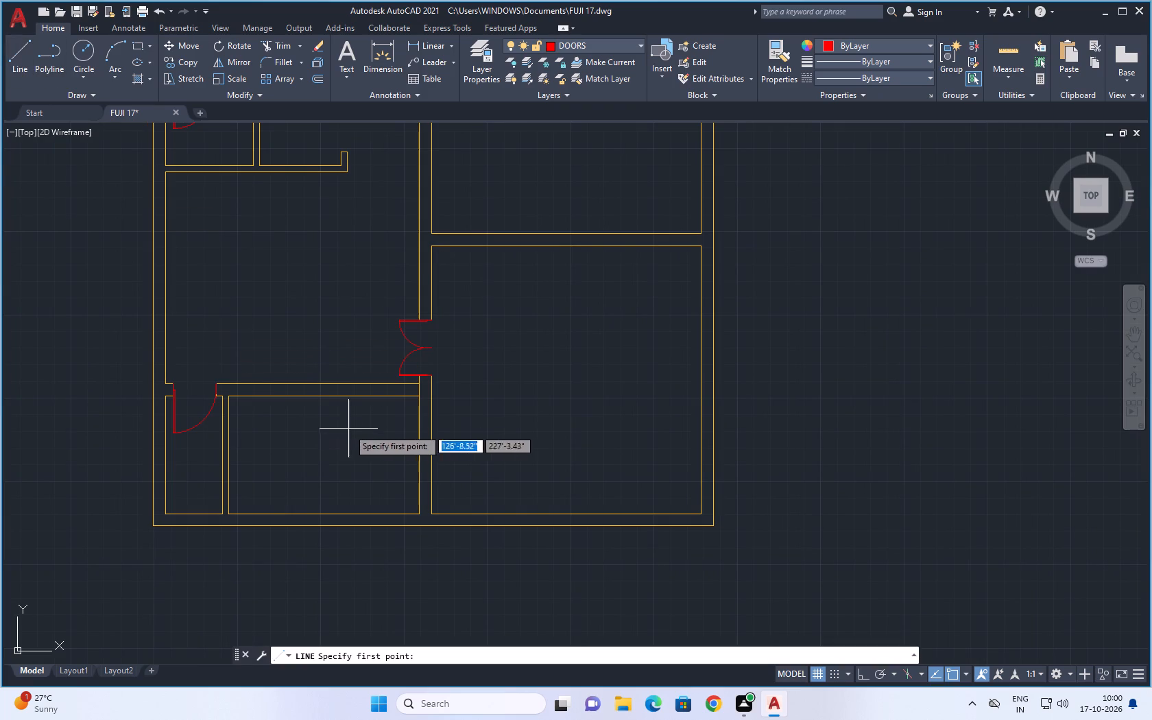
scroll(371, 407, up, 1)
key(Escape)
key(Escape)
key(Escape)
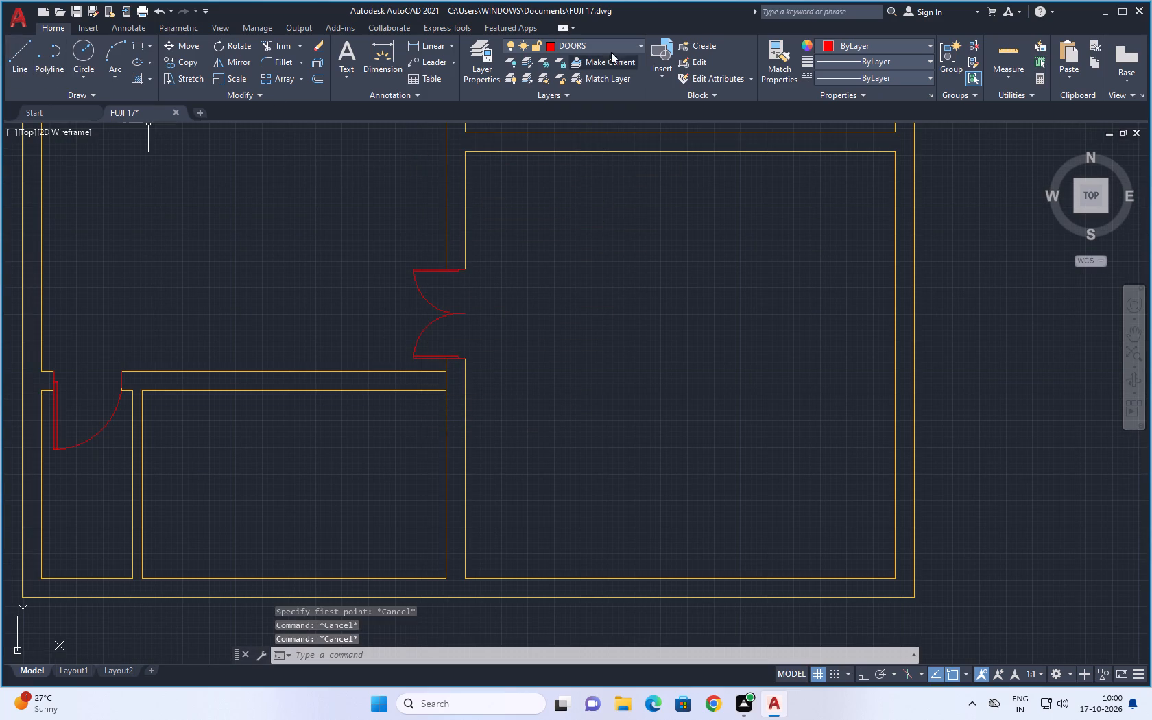
On the BOUNDARY layer, draw connected lines across the wall below the double door, up to its upper jamb, and 3' into the lower-right room.
click(634, 46)
click(603, 82)
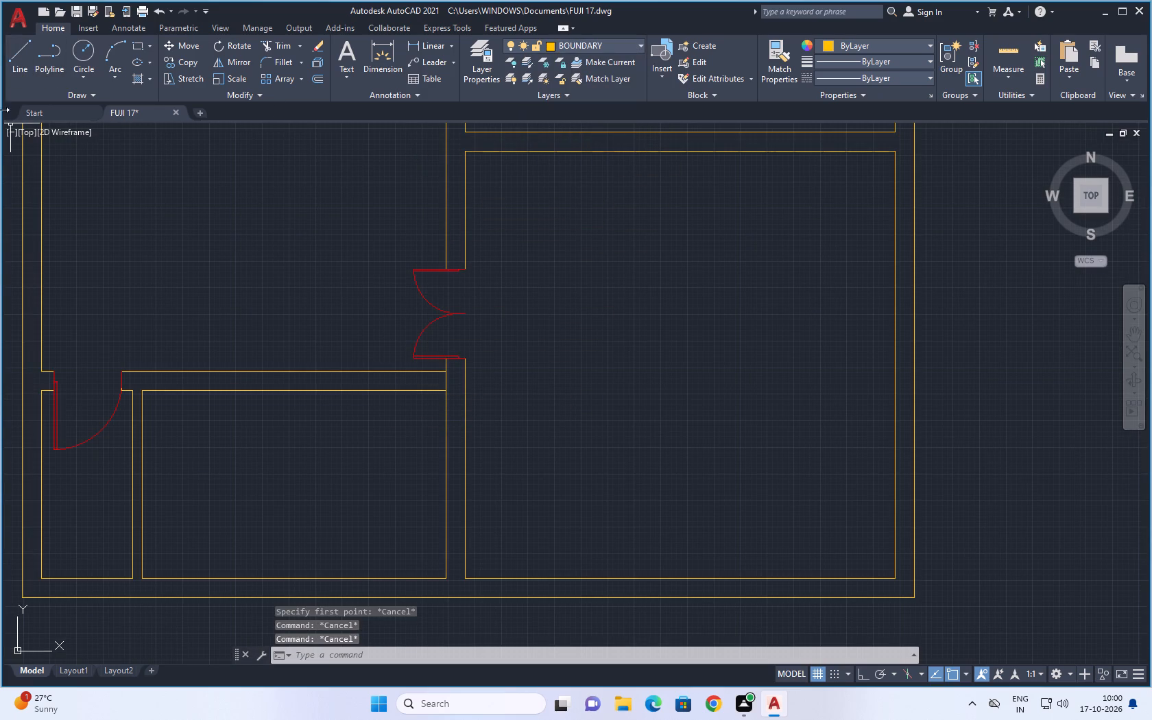
click(15, 58)
scroll(418, 527, up, 2)
middle_drag(440, 395, 411, 580)
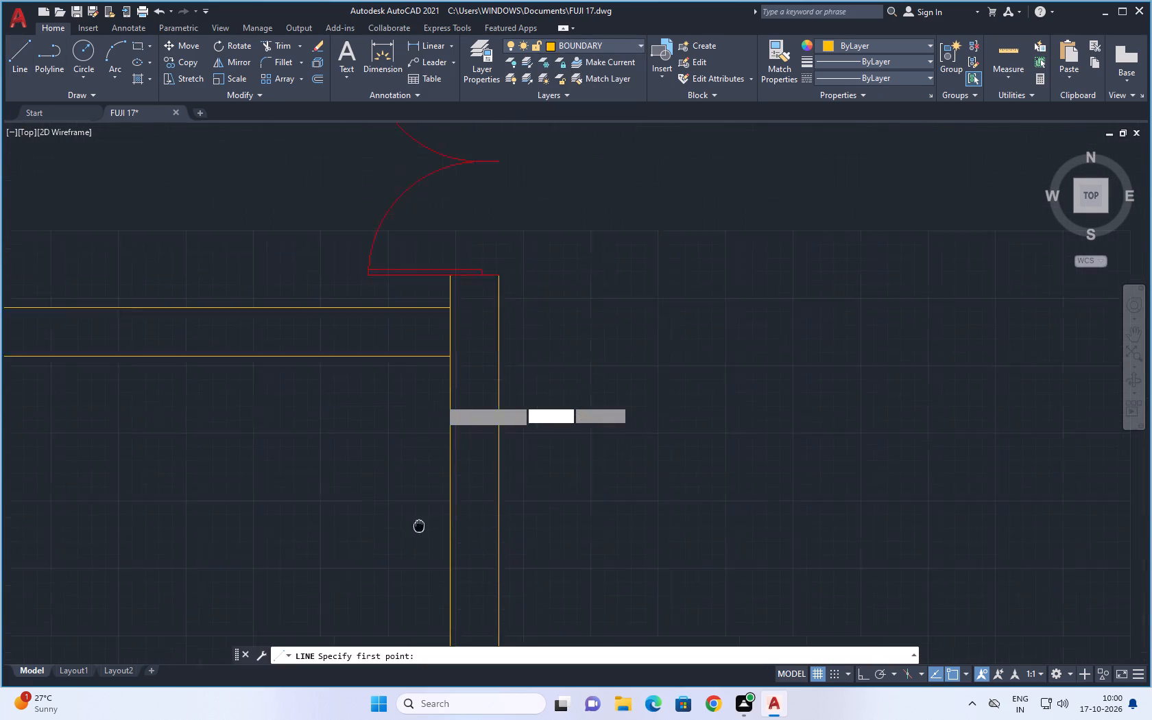
middle_drag(411, 580, 393, 680)
click(420, 526)
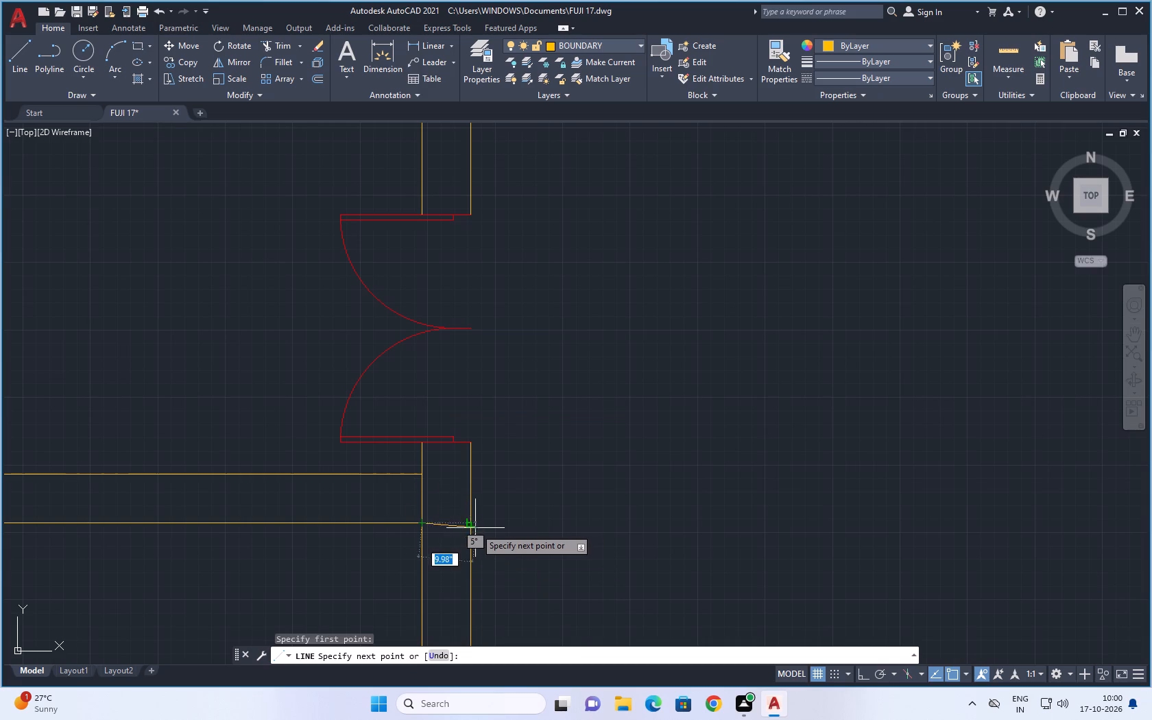
click(470, 523)
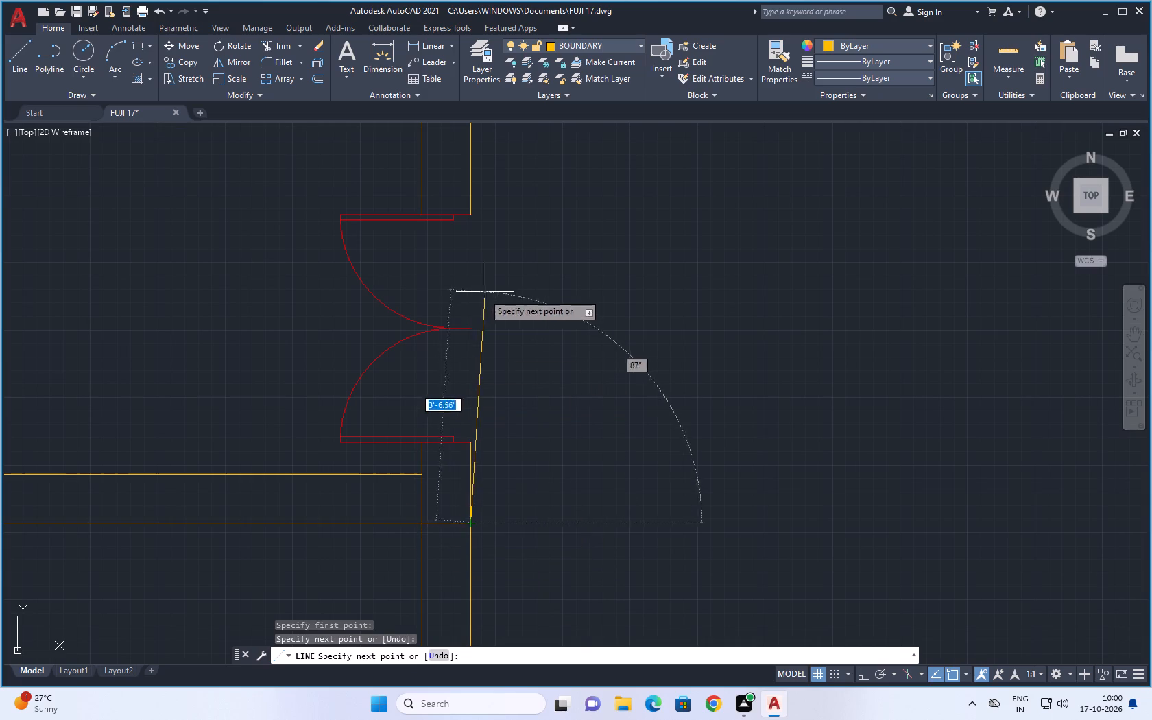
click(468, 217)
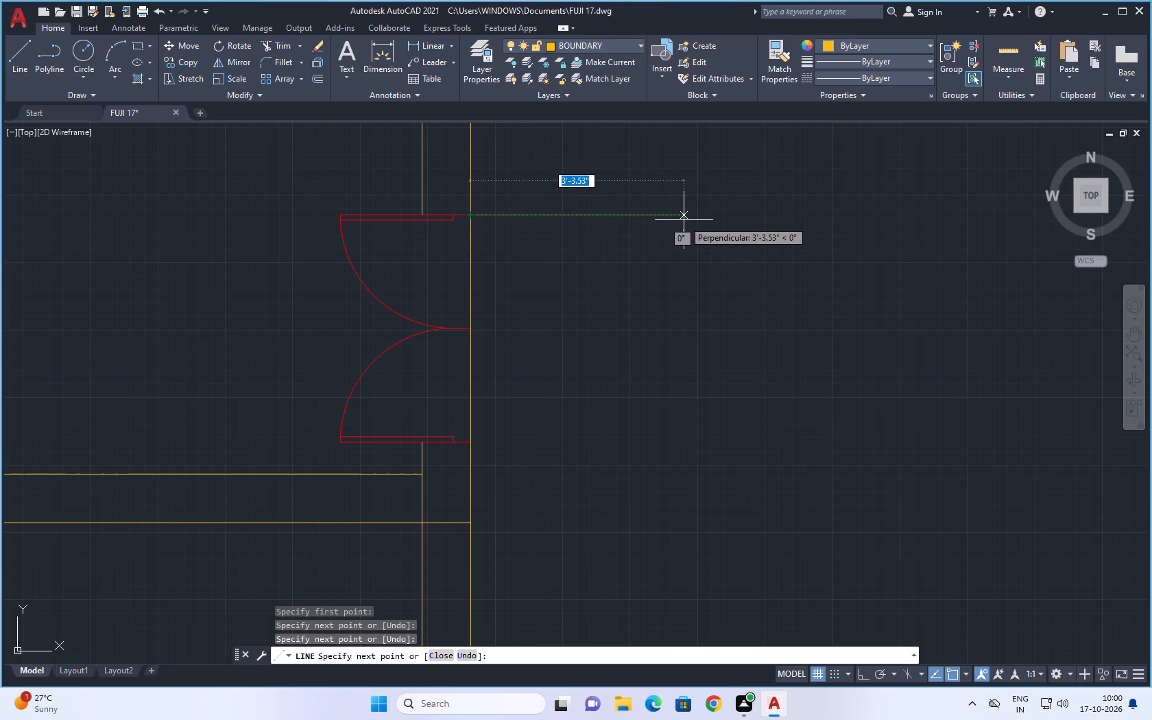
text(3')
key(Return)
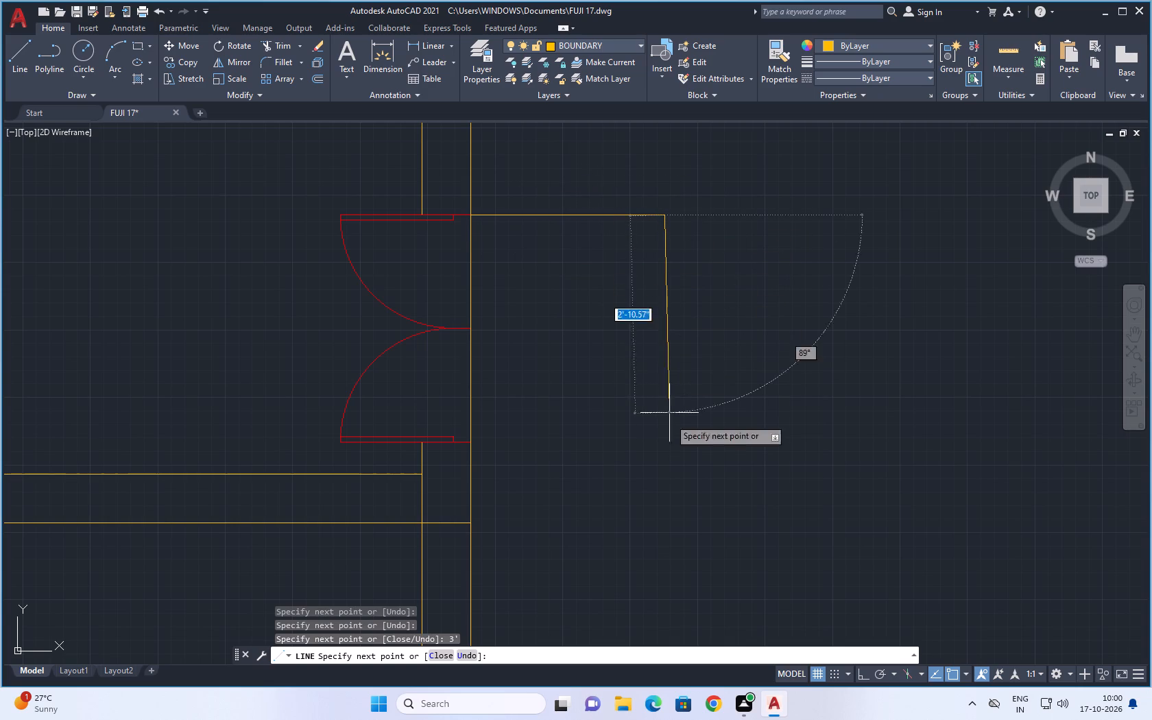
key(Escape)
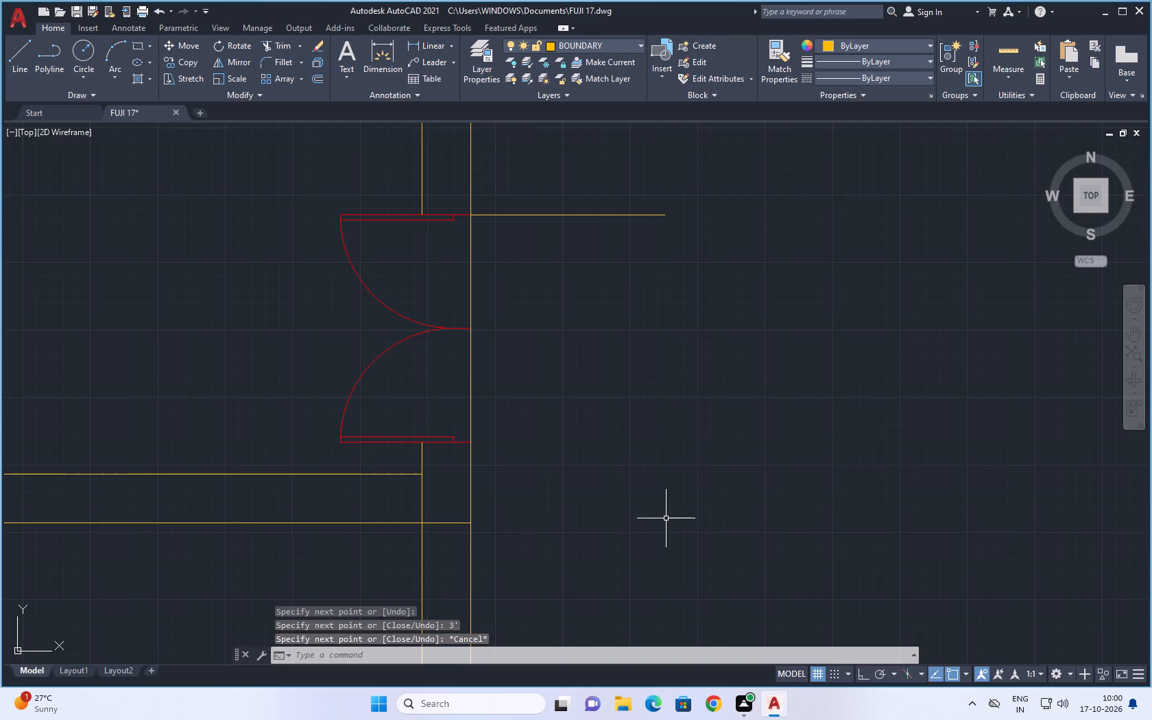
key(Escape)
Offset the vertical line at the double door three times successively by 1' into the lower-right room to form the step lines.
key(o)
key(Return)
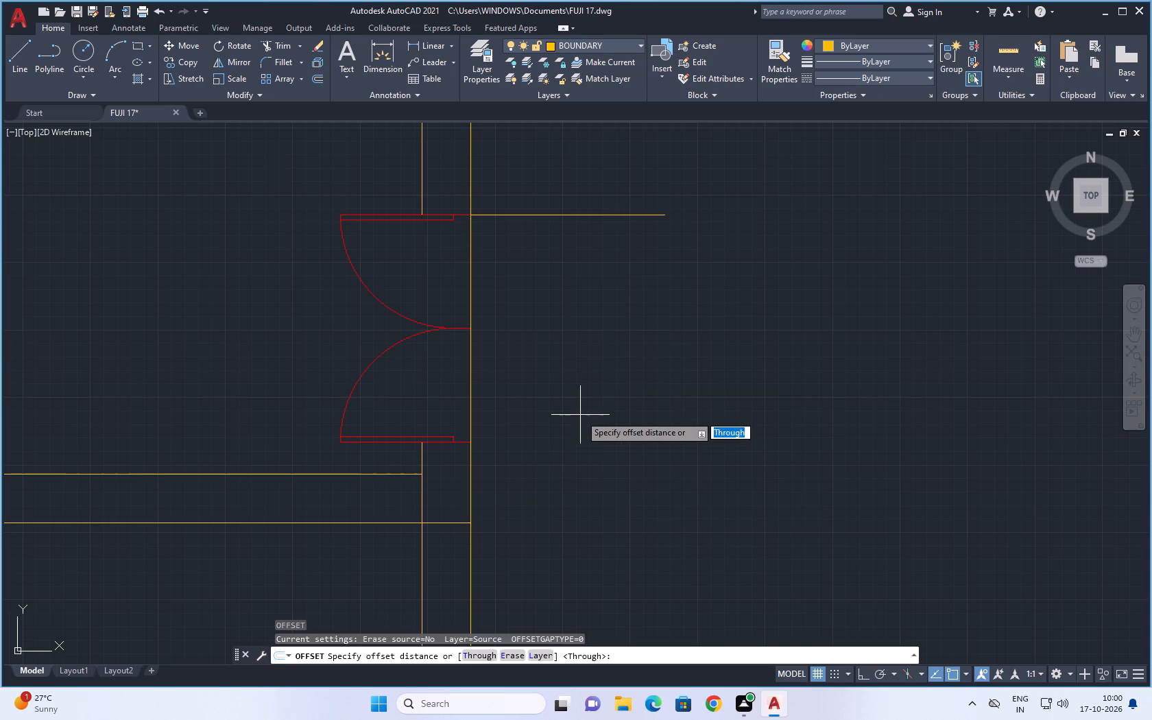
text(1')
key(Return)
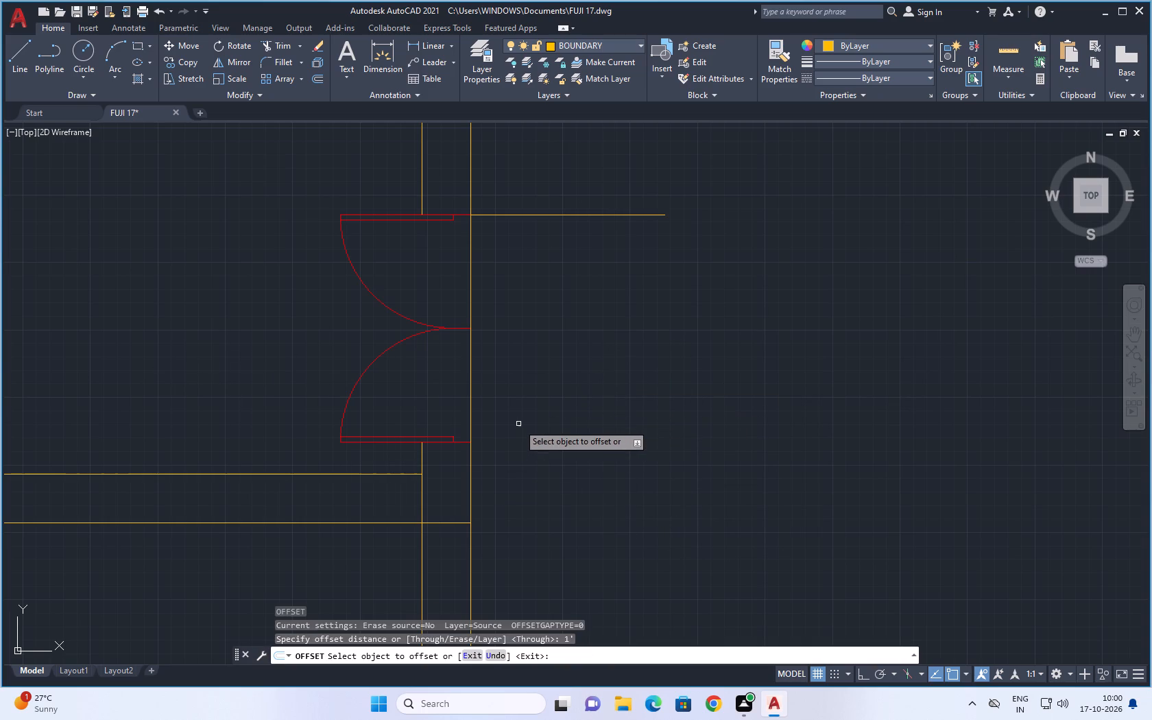
click(471, 409)
click(542, 411)
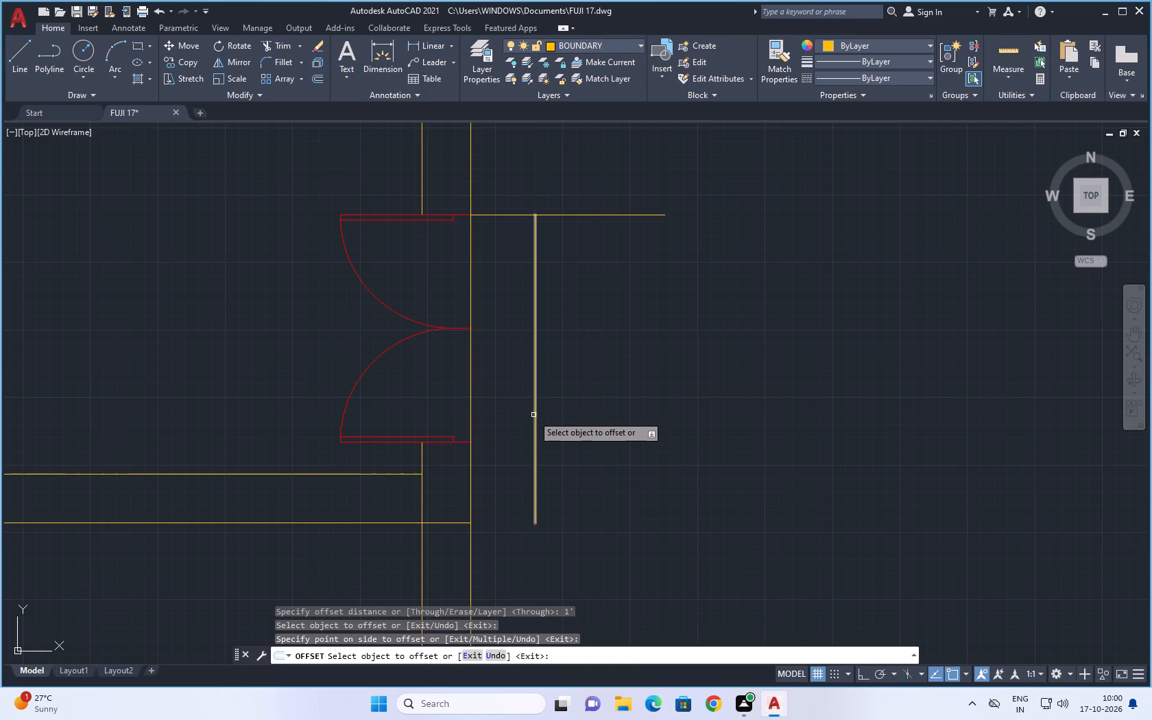
click(535, 419)
click(601, 422)
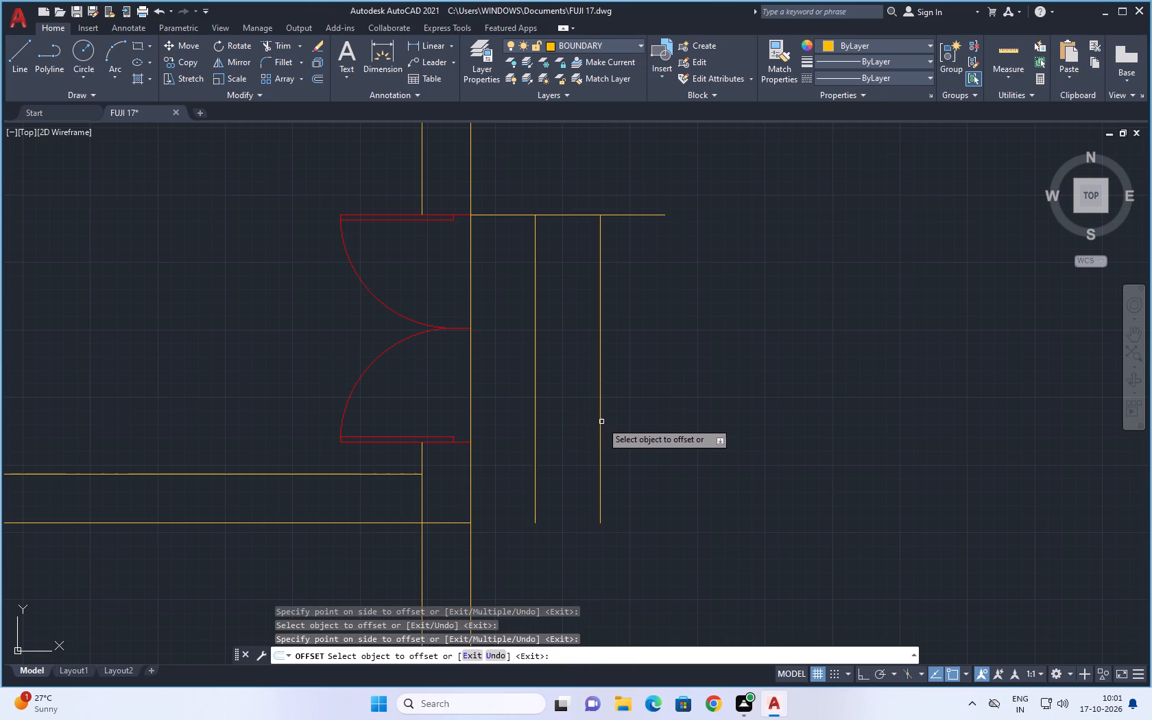
click(600, 422)
click(645, 424)
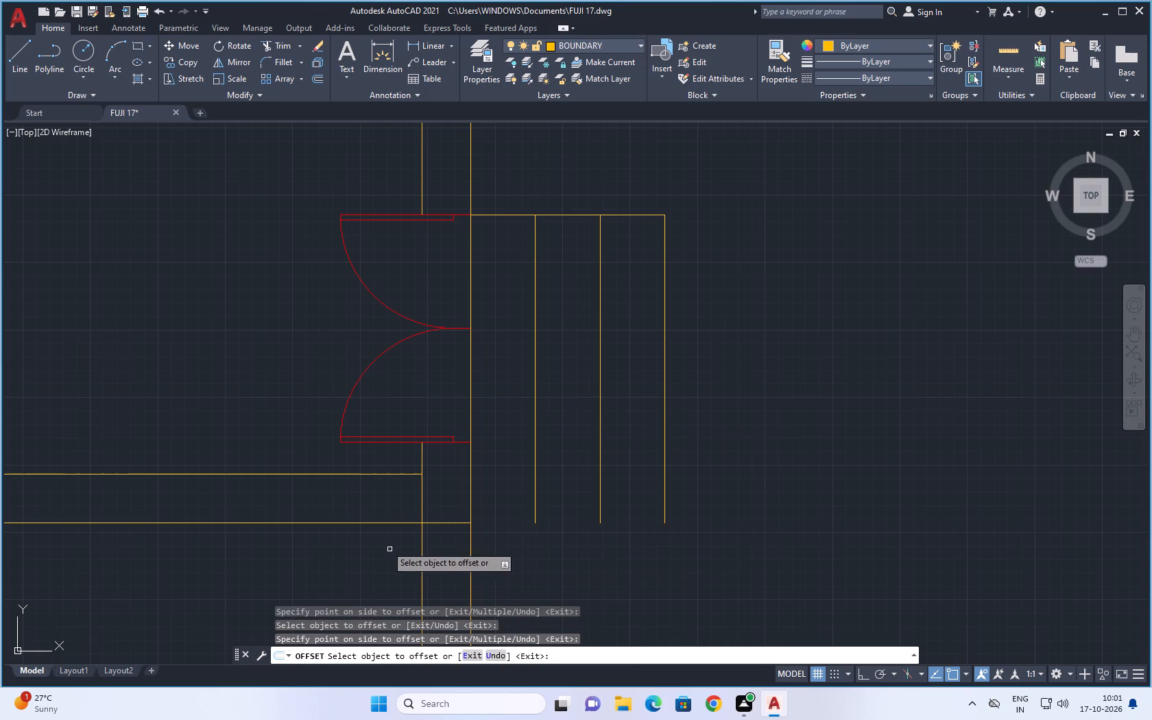
key(Escape)
Draw a horizontal line closing the steps' lower ends, from the wall face to the outermost step line's lower endpoint.
click(21, 57)
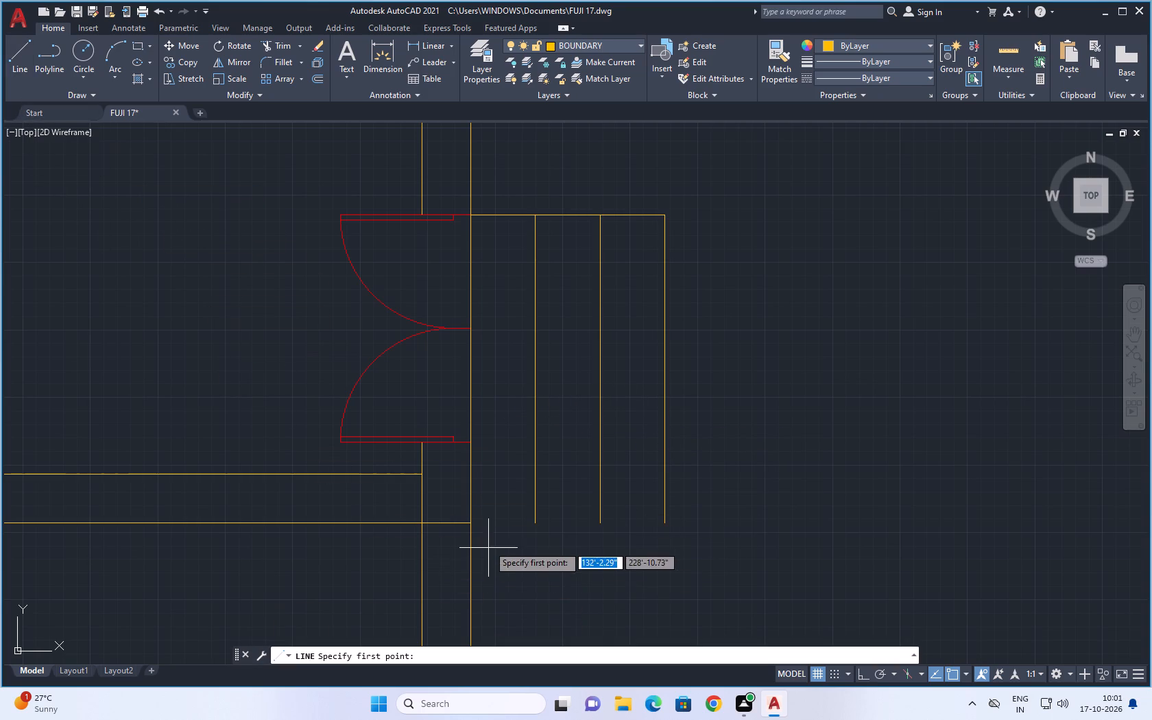
scroll(488, 535, up, 2)
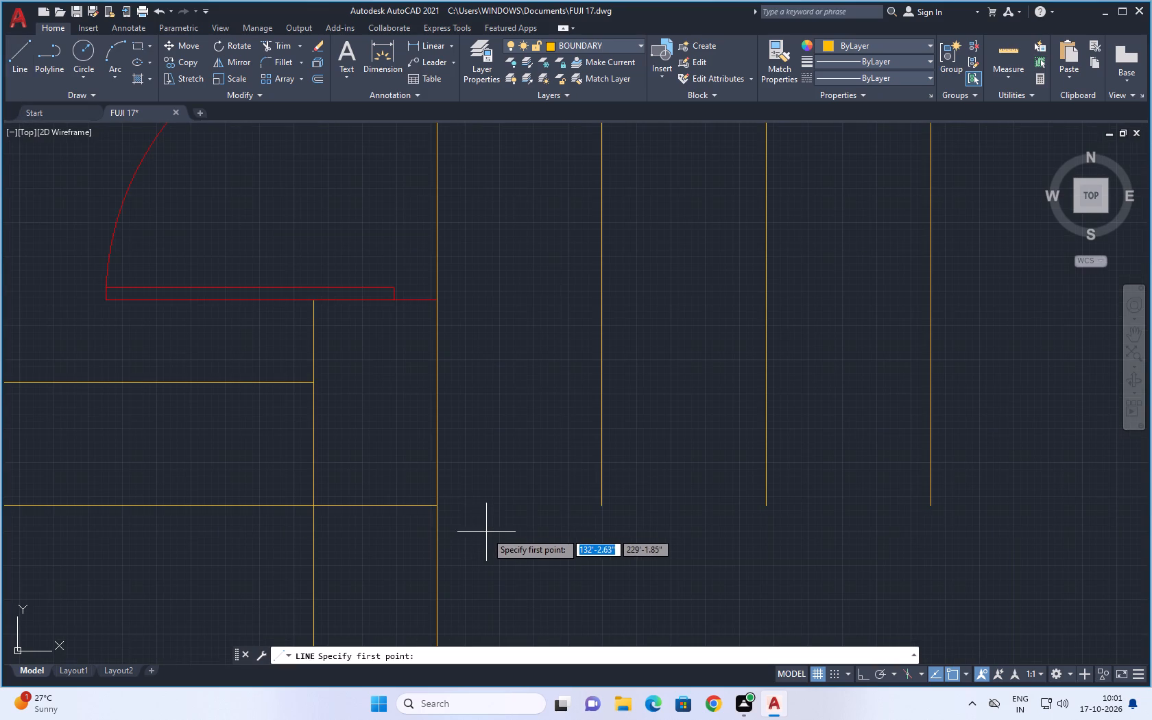
click(439, 507)
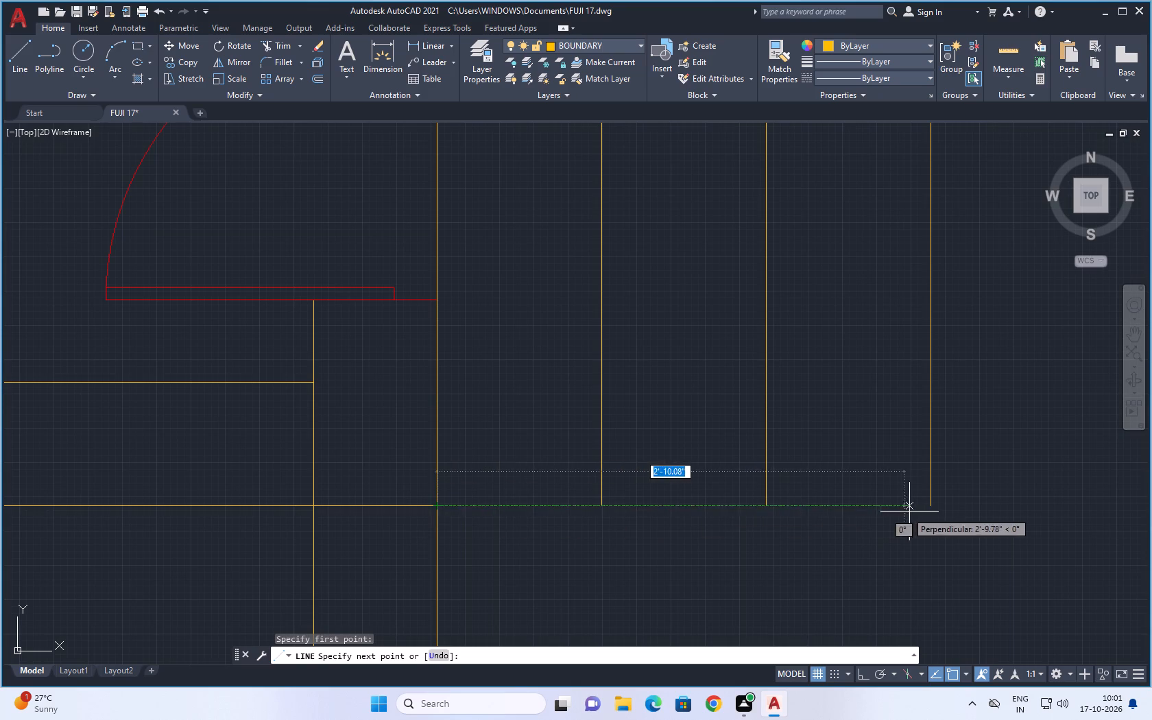
click(931, 509)
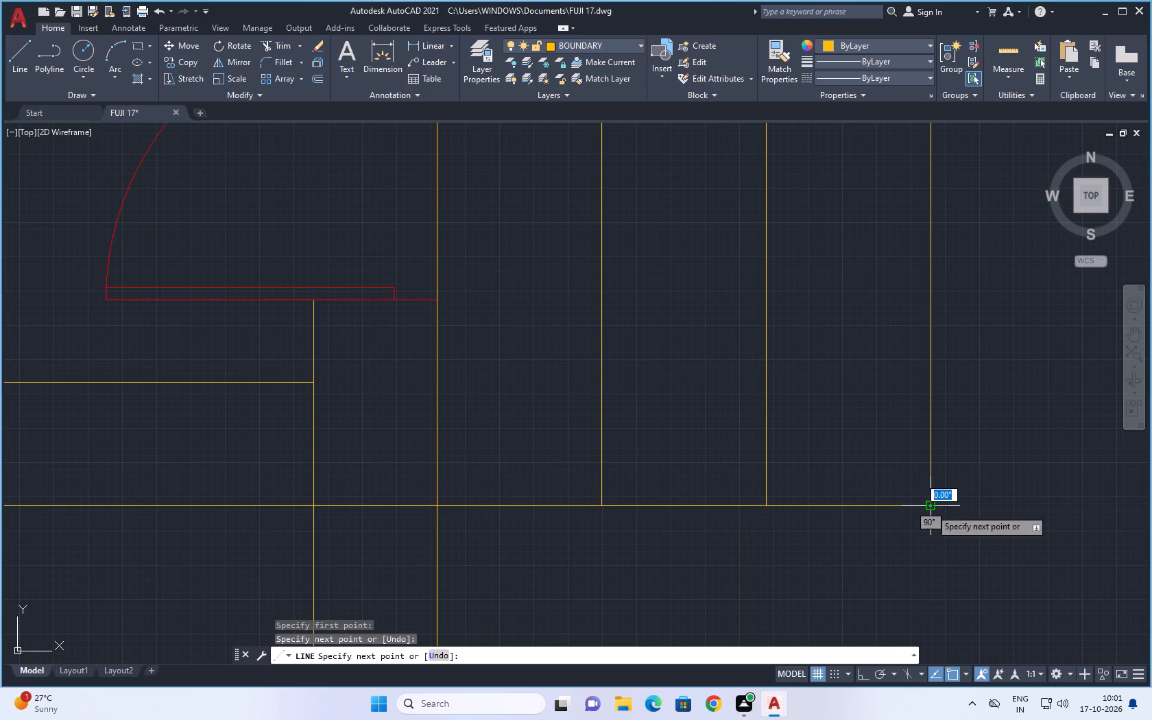
scroll(857, 567, down, 1)
key(Escape)
key(Escape)
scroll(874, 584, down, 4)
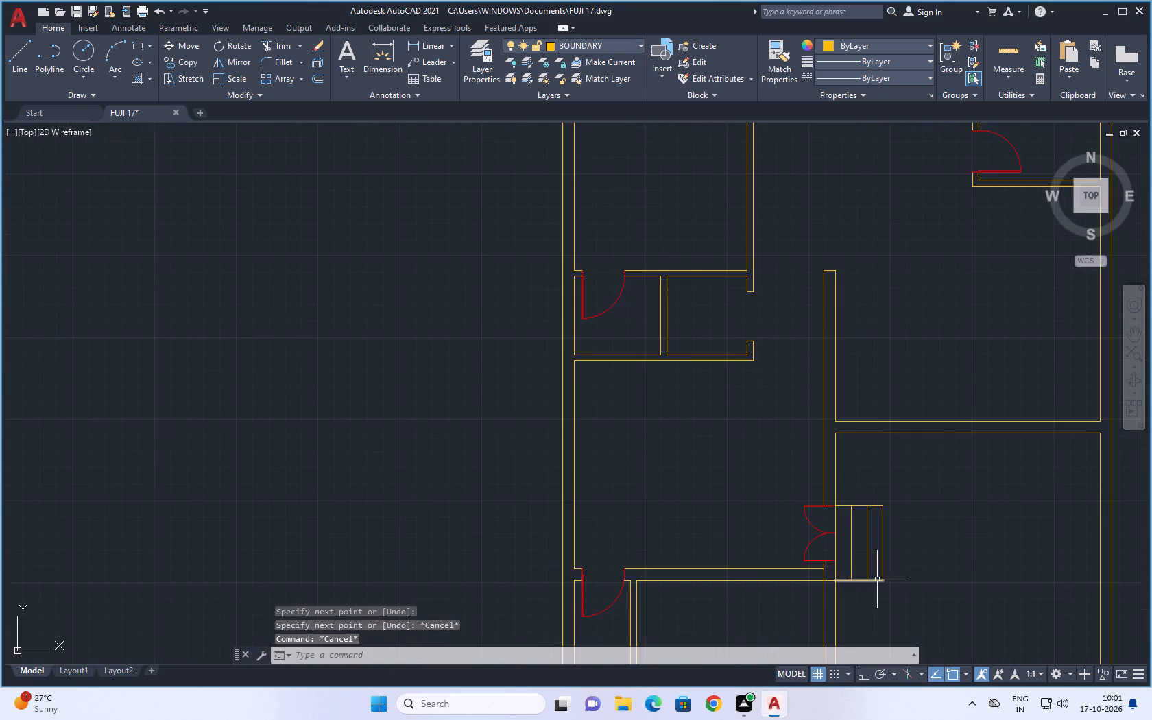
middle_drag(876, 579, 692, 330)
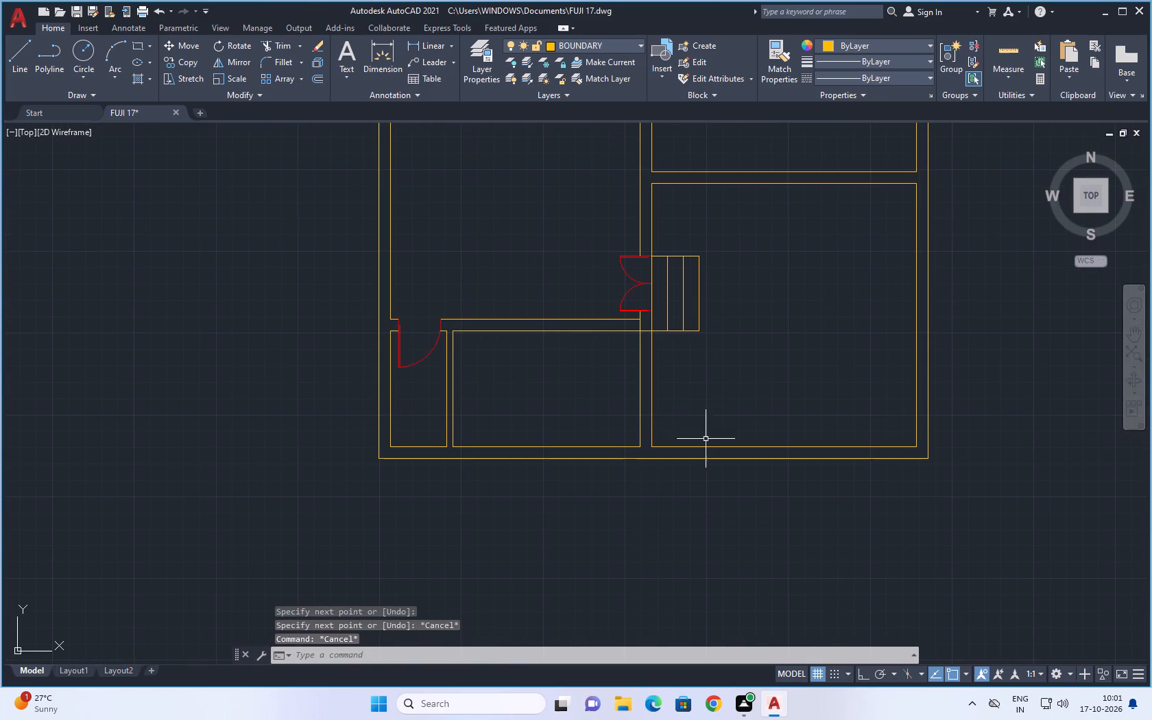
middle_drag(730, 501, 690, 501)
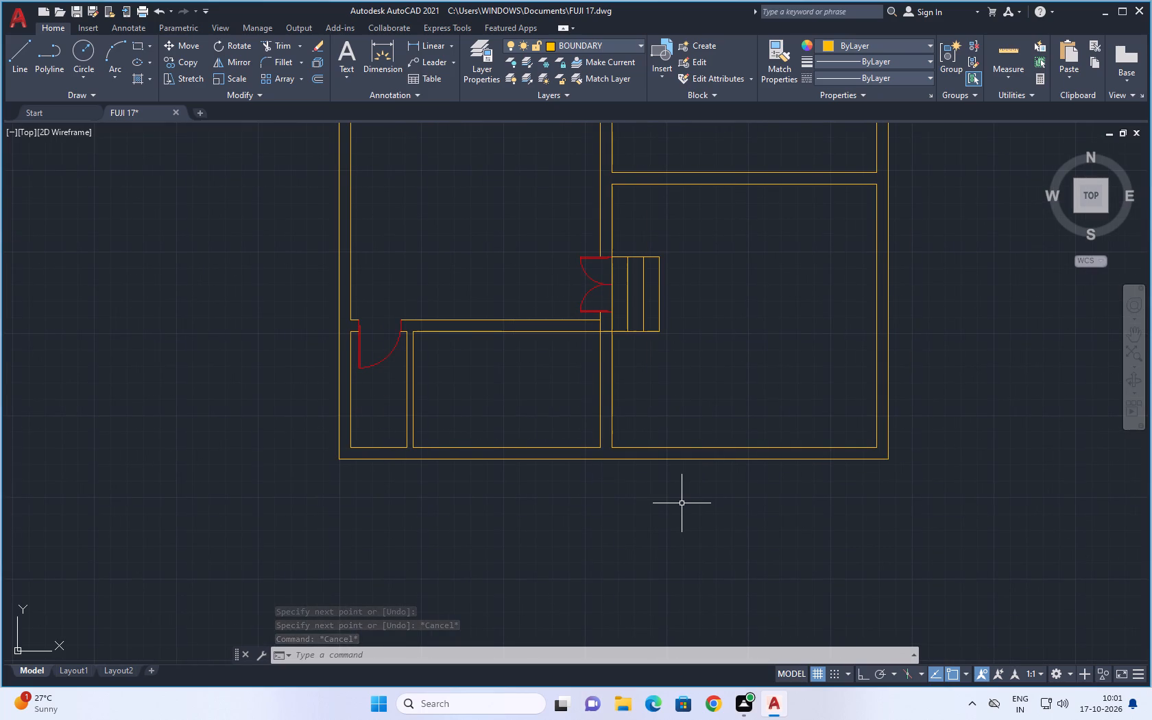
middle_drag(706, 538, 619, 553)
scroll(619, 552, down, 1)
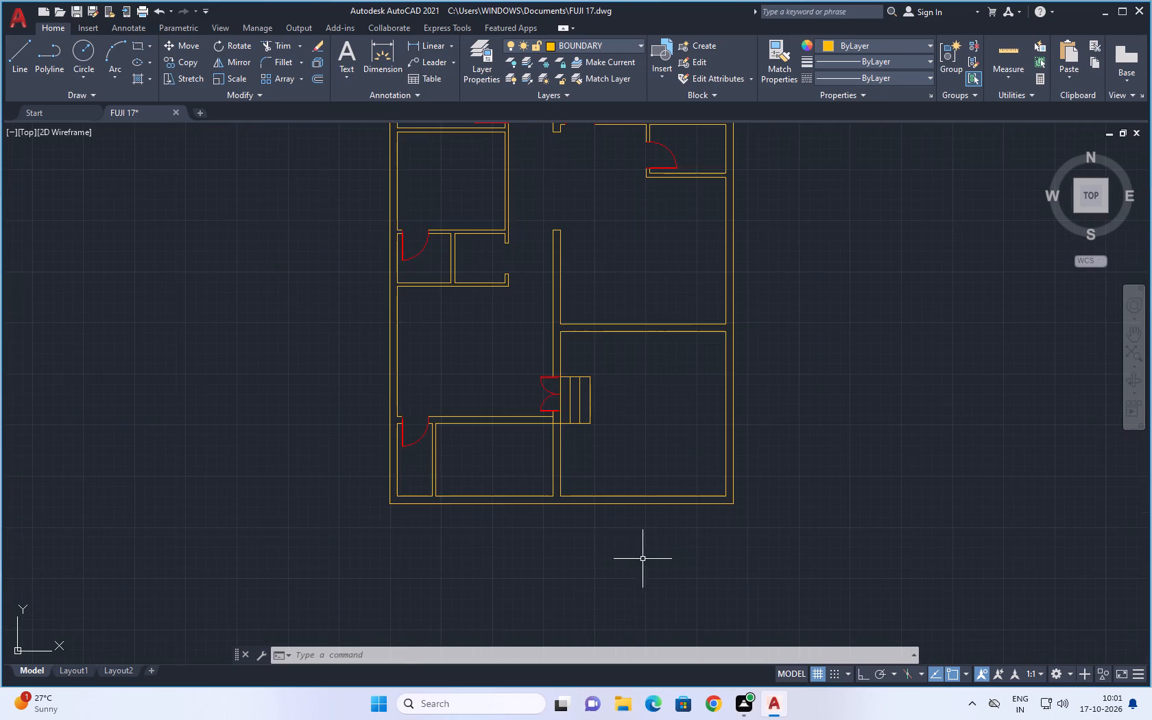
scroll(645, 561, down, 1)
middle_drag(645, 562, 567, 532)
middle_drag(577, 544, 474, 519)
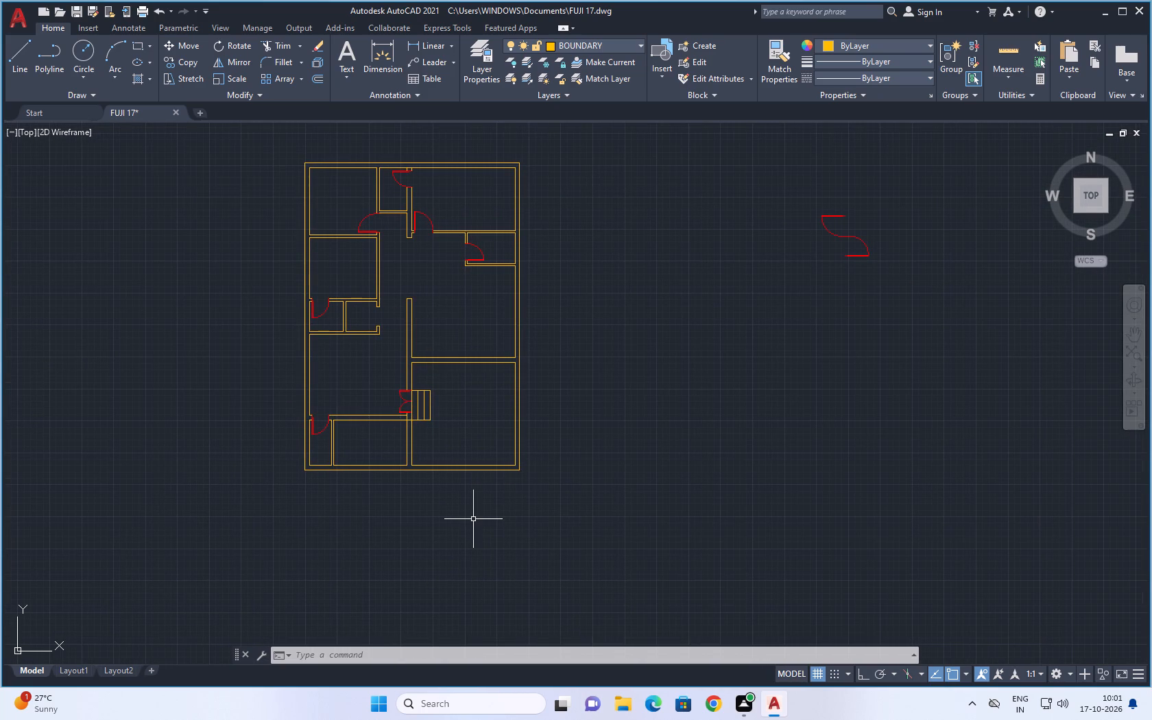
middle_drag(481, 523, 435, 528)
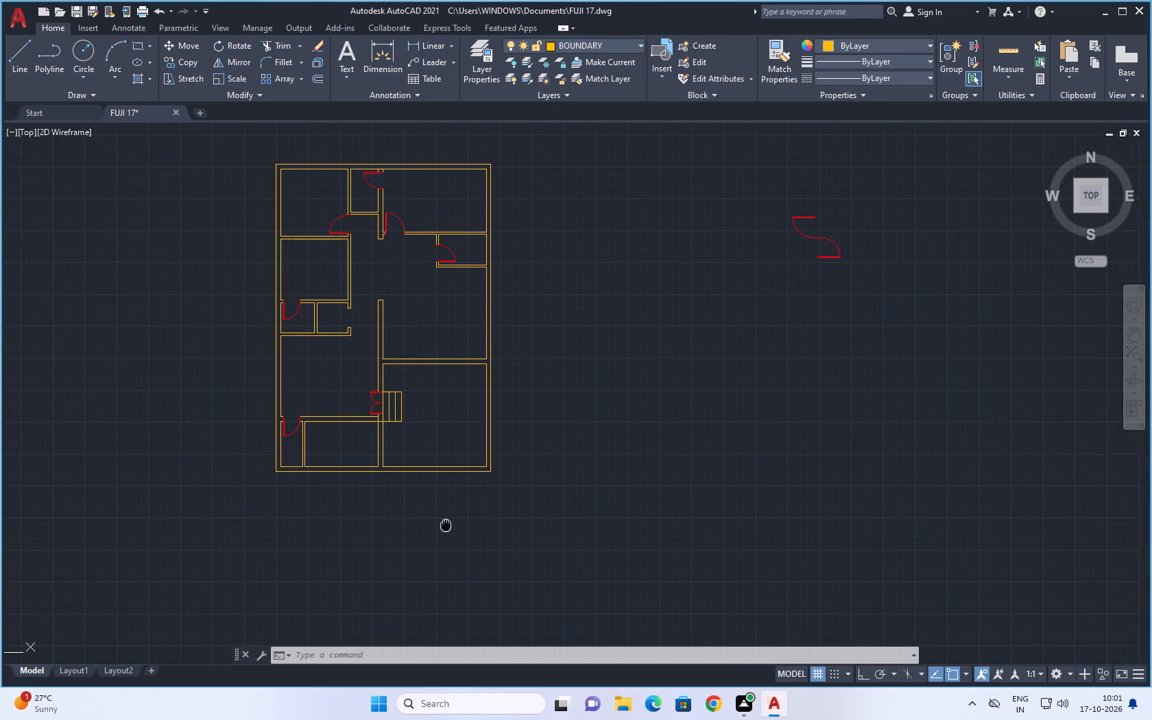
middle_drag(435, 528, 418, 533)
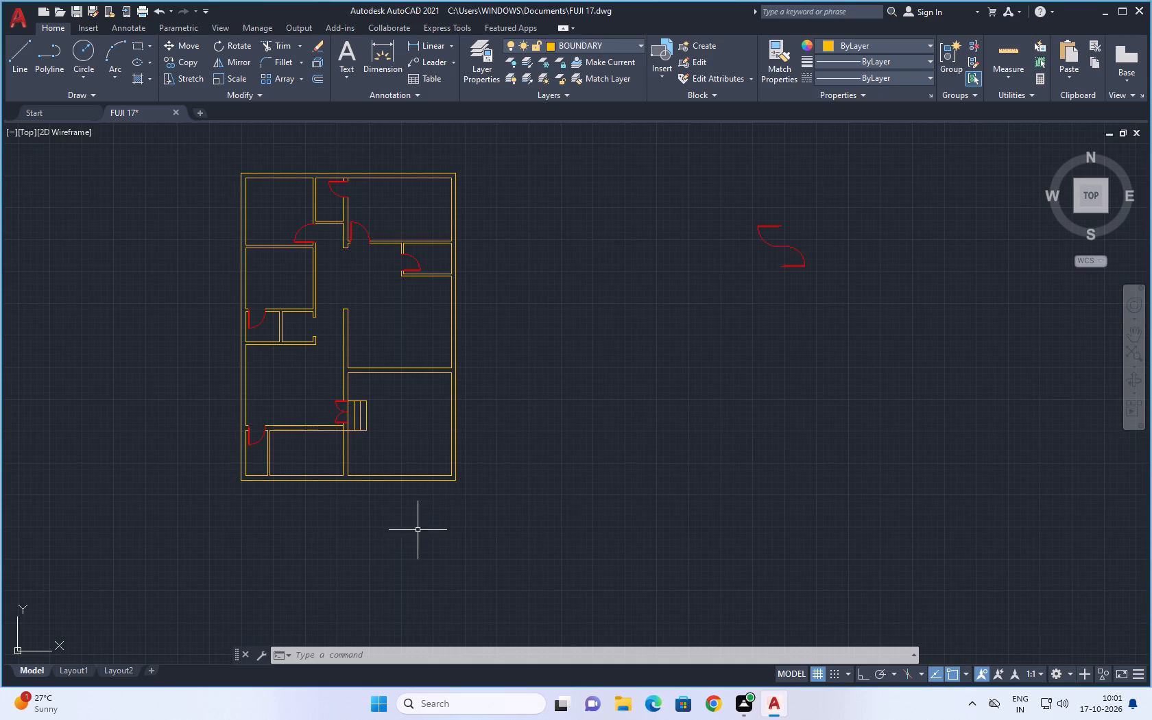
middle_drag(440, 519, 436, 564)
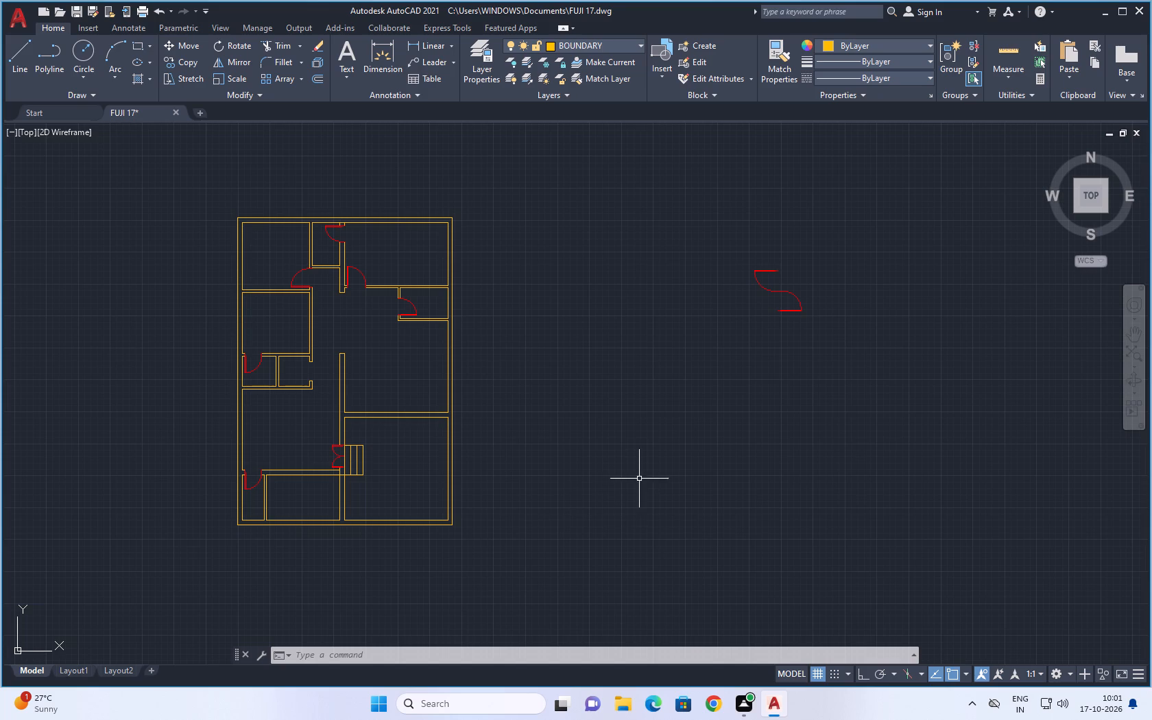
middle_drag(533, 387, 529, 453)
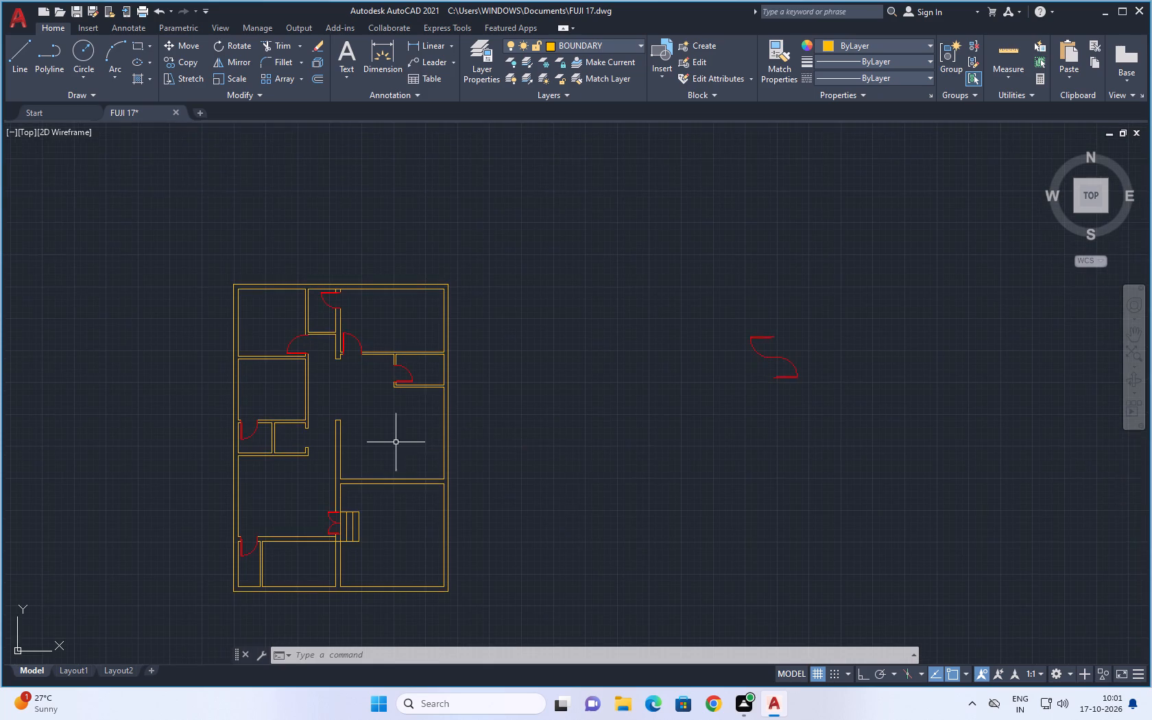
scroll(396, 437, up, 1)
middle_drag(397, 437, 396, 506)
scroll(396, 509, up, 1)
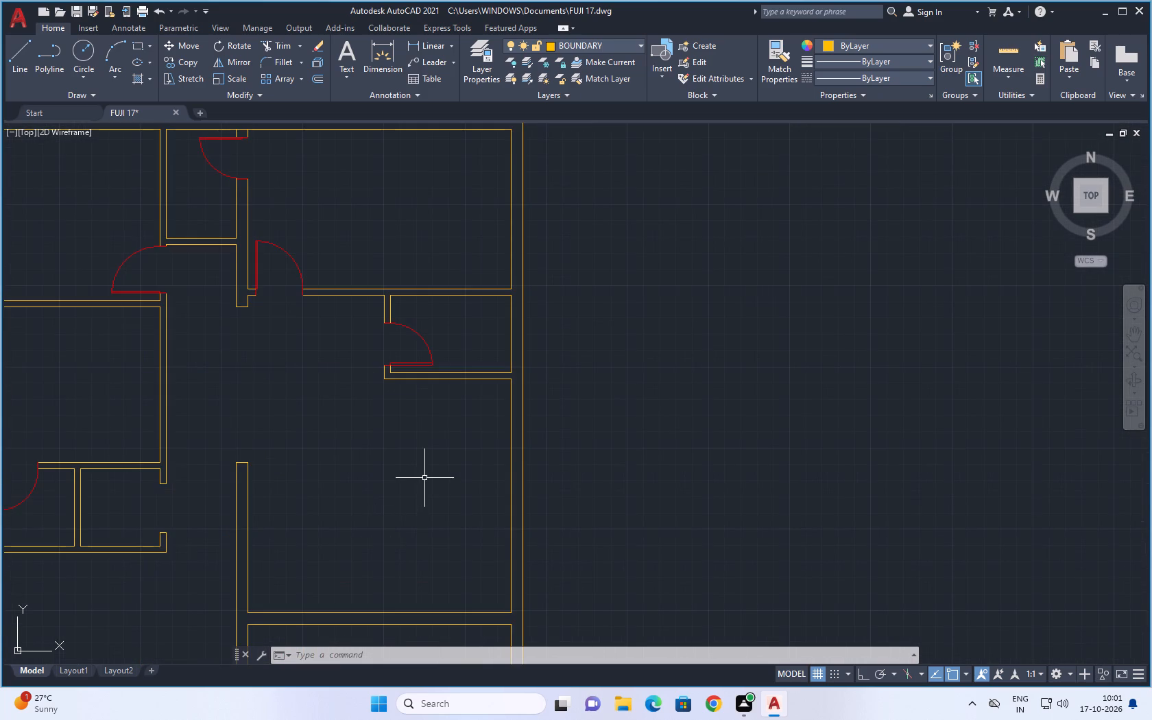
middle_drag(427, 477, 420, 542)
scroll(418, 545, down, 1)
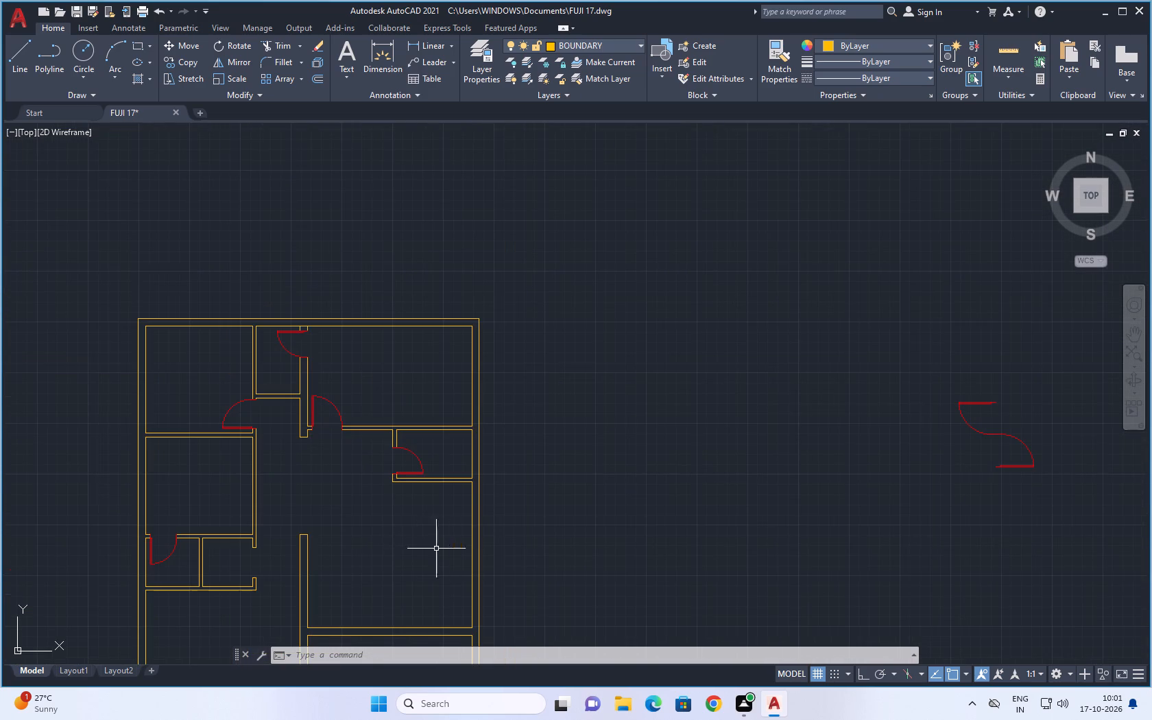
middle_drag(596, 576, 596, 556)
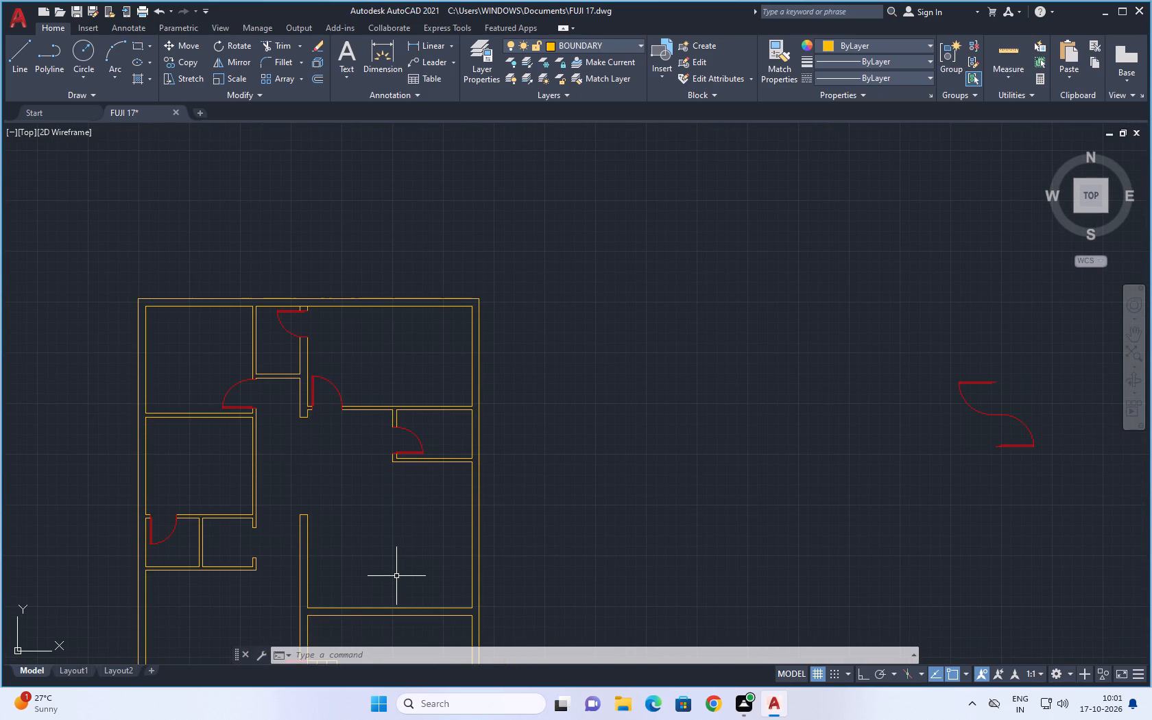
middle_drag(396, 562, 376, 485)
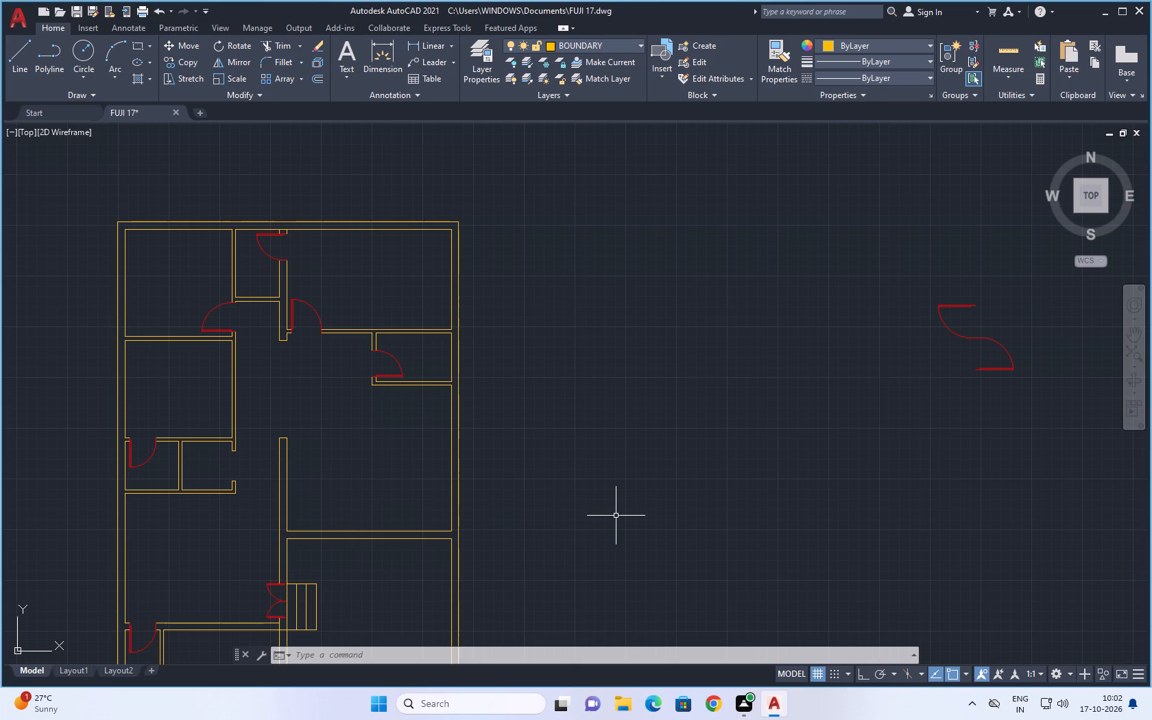
Offset the lower, left and right inner wall lines of the middle-right room 2' into the room.
key(o)
key(Return)
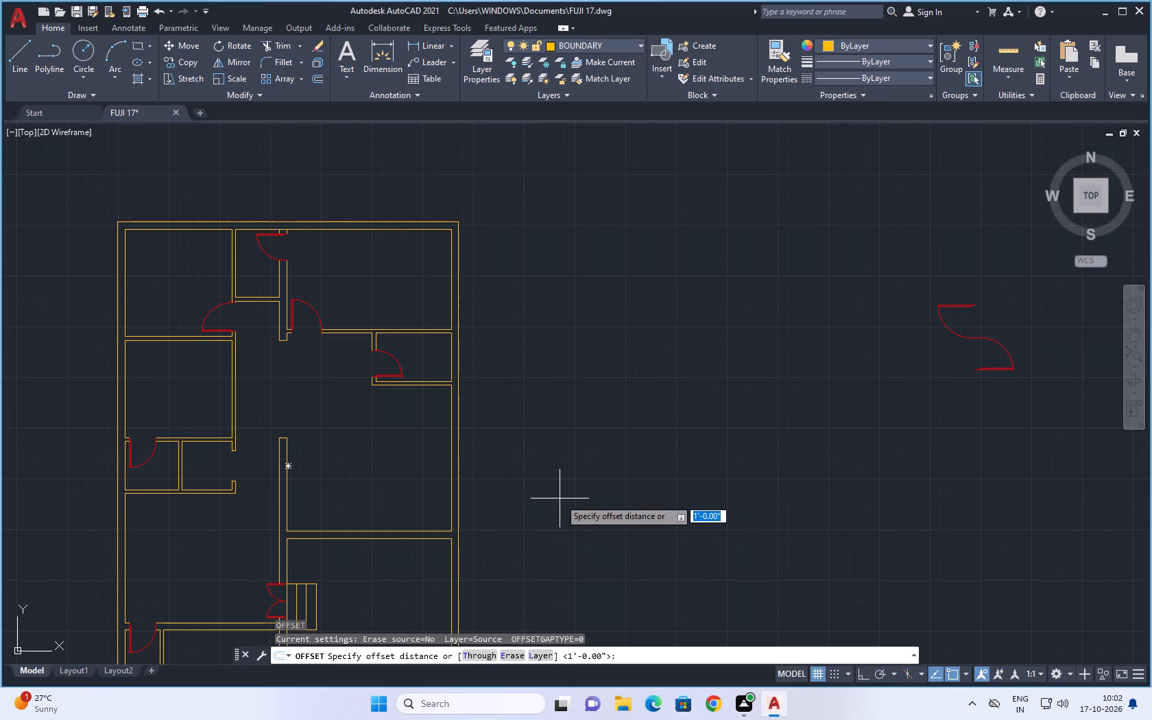
key(2)
key(apostrophe)
key(Return)
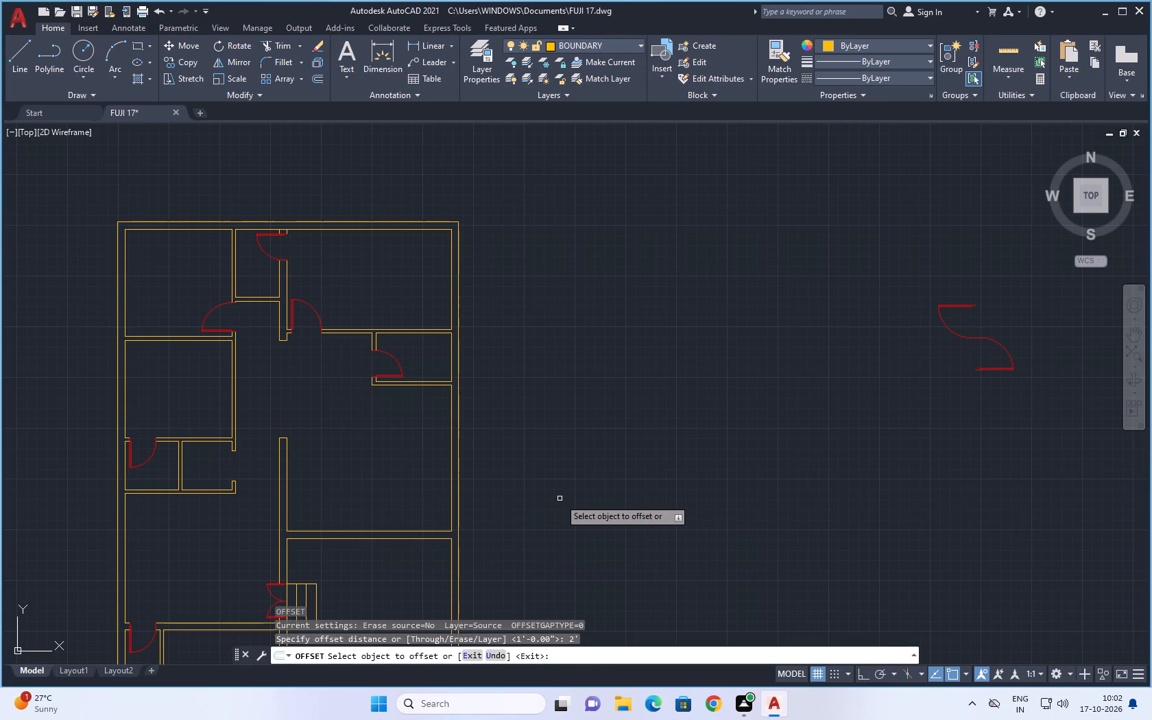
scroll(504, 530, up, 1)
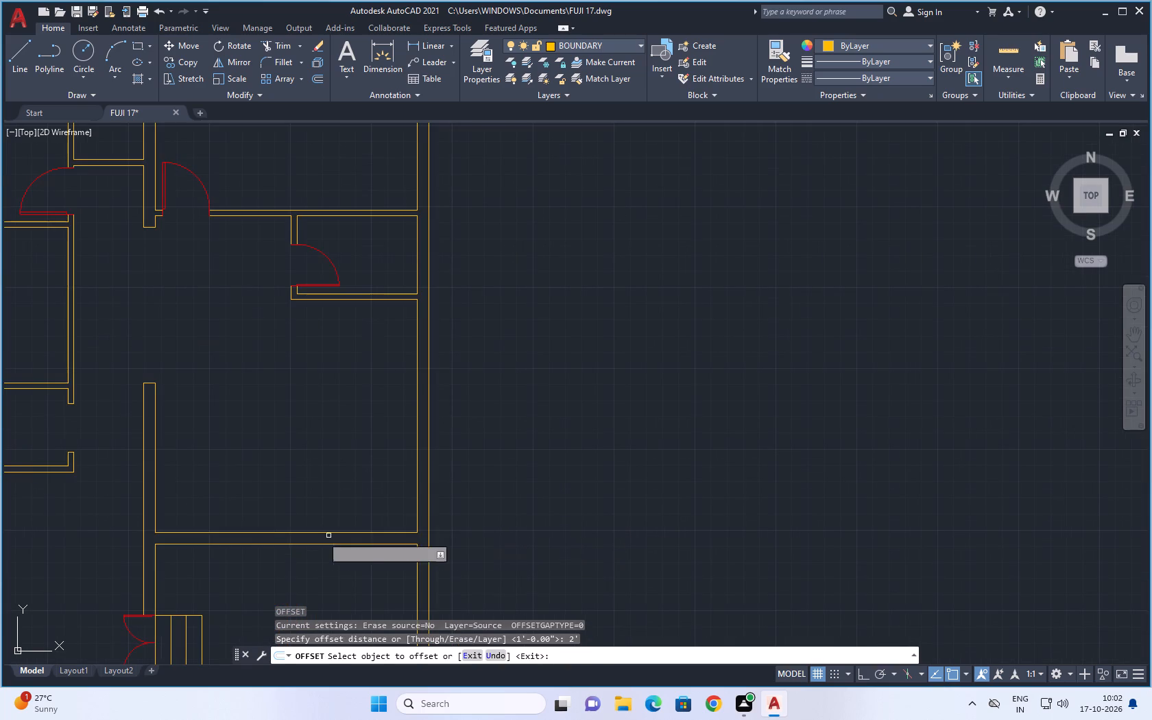
click(274, 533)
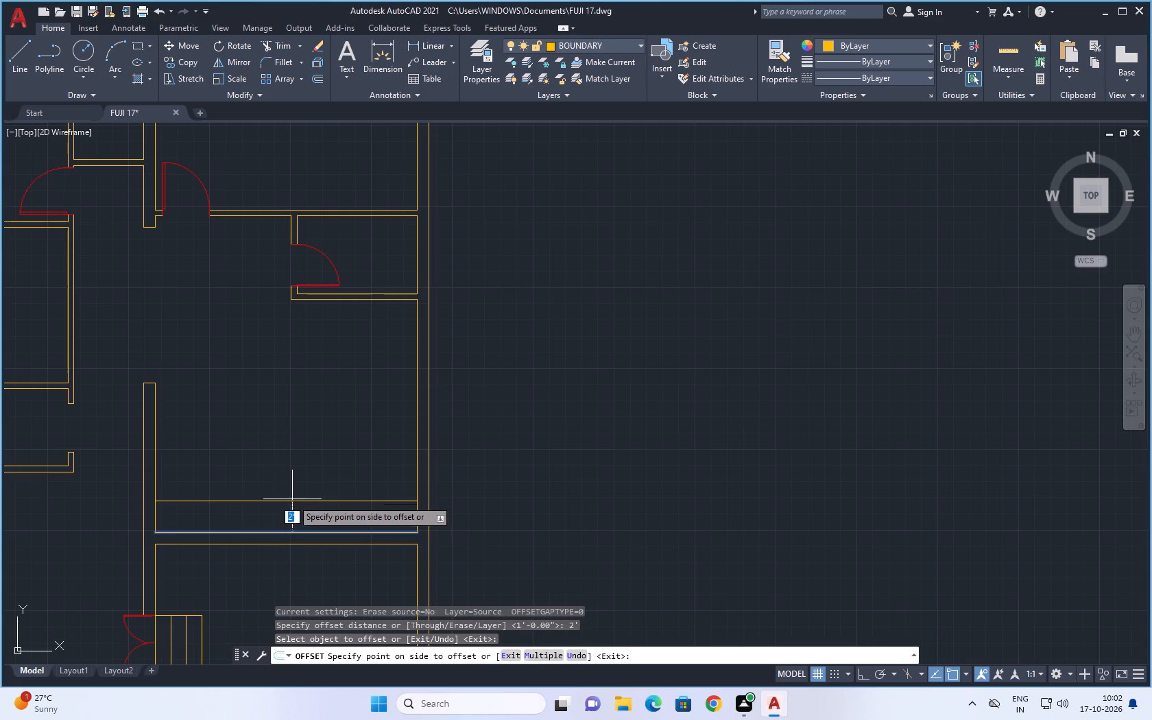
click(301, 480)
click(154, 459)
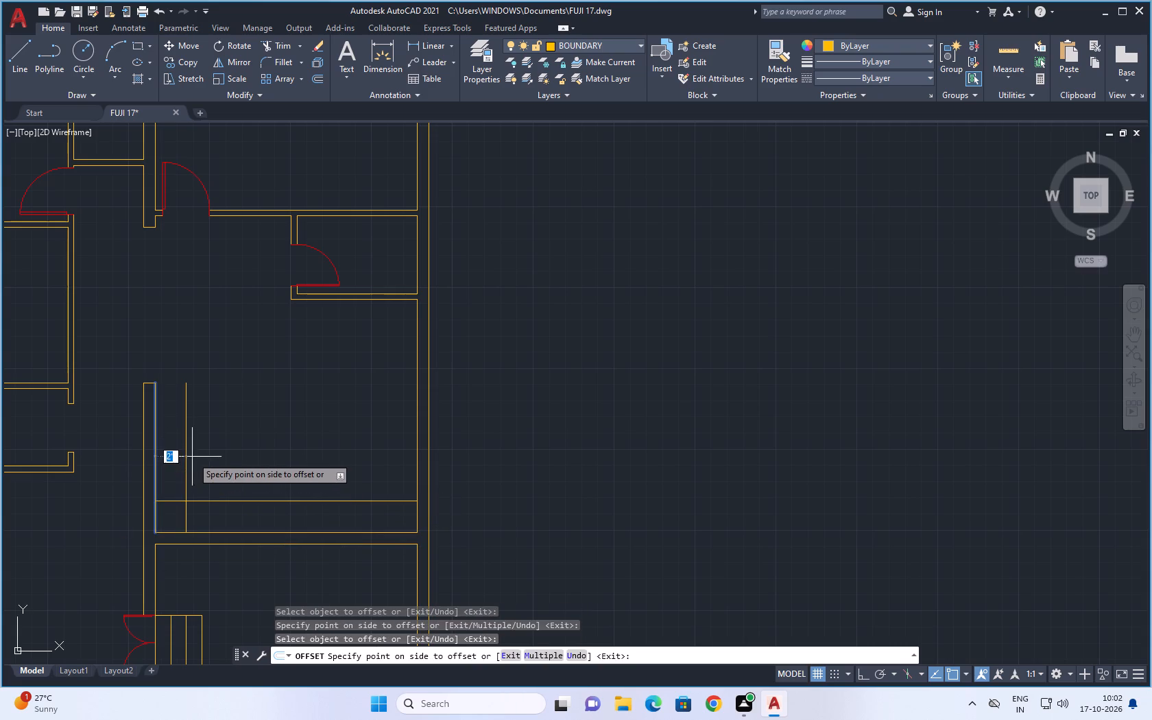
click(194, 457)
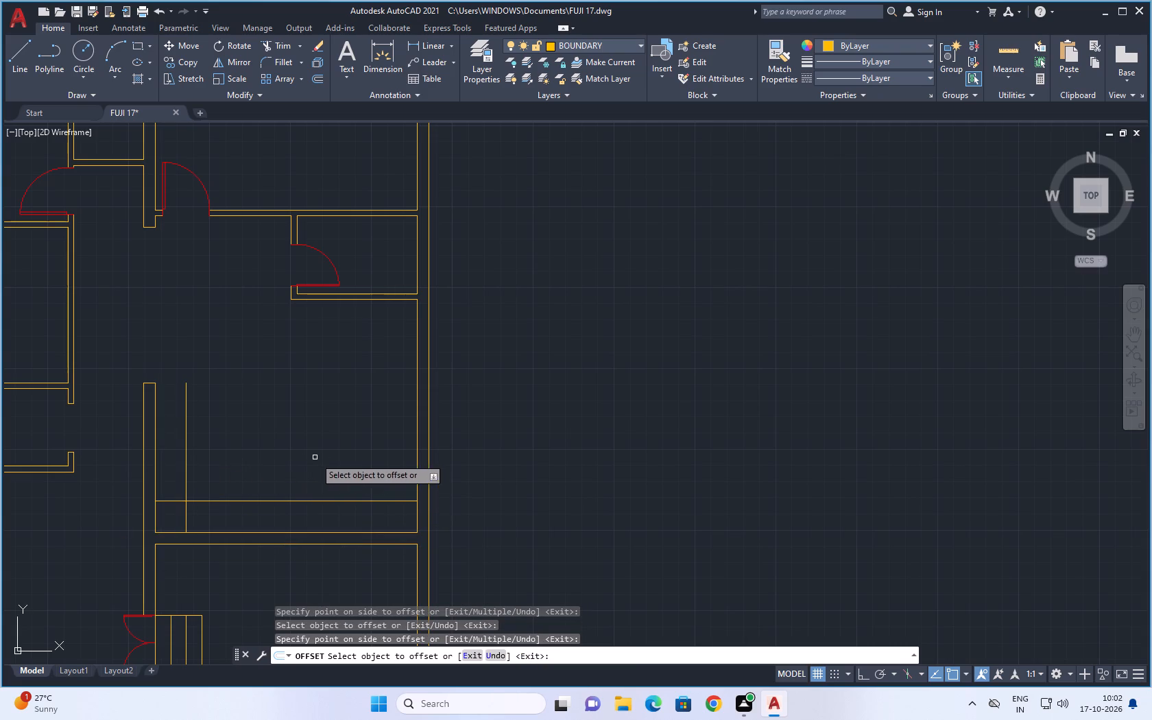
click(416, 444)
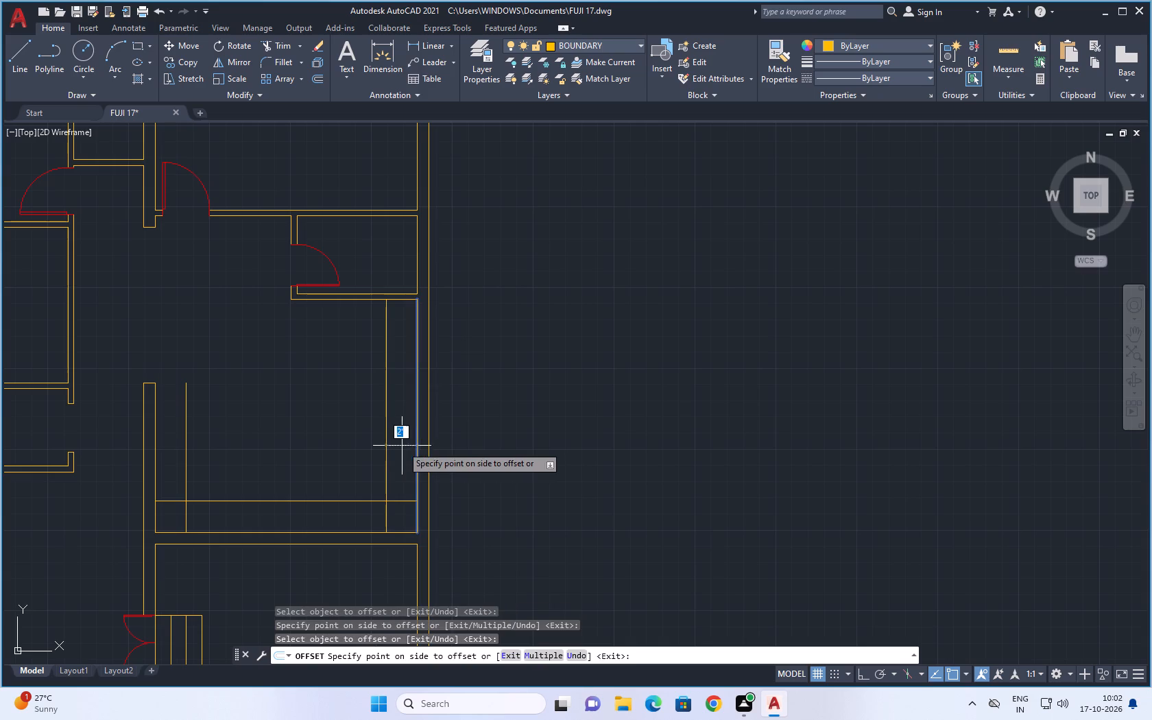
click(399, 446)
scroll(582, 439, down, 1)
middle_drag(584, 432, 587, 415)
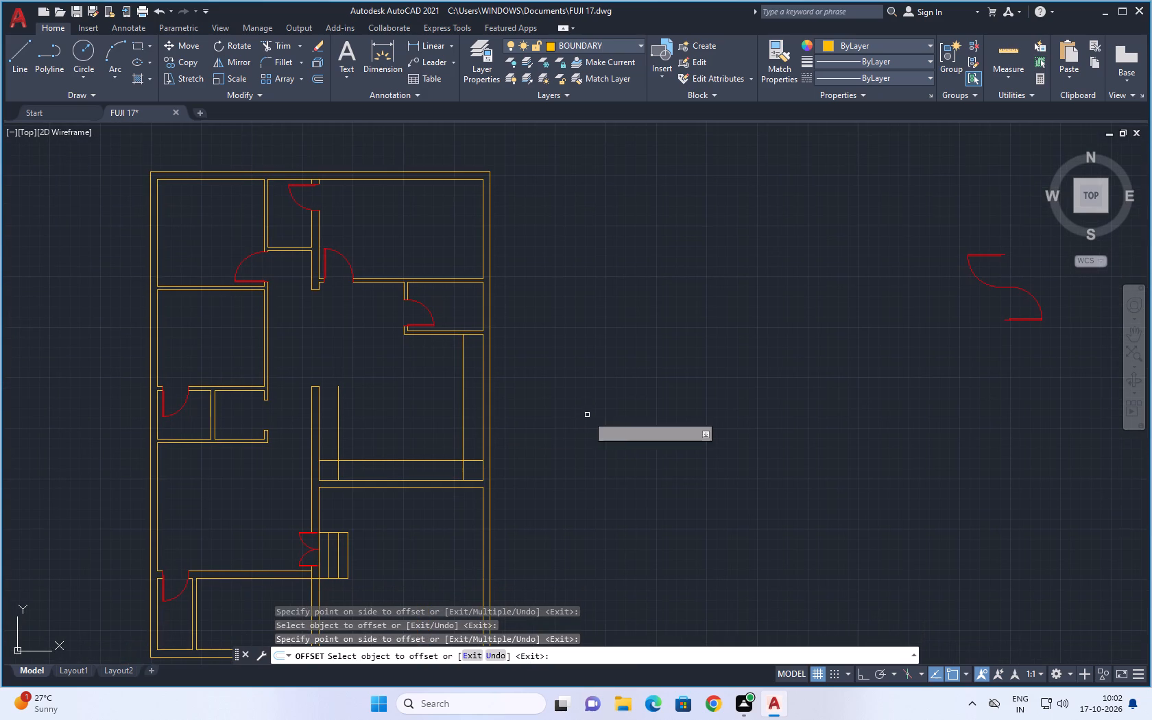
key(Escape)
key(Escape)
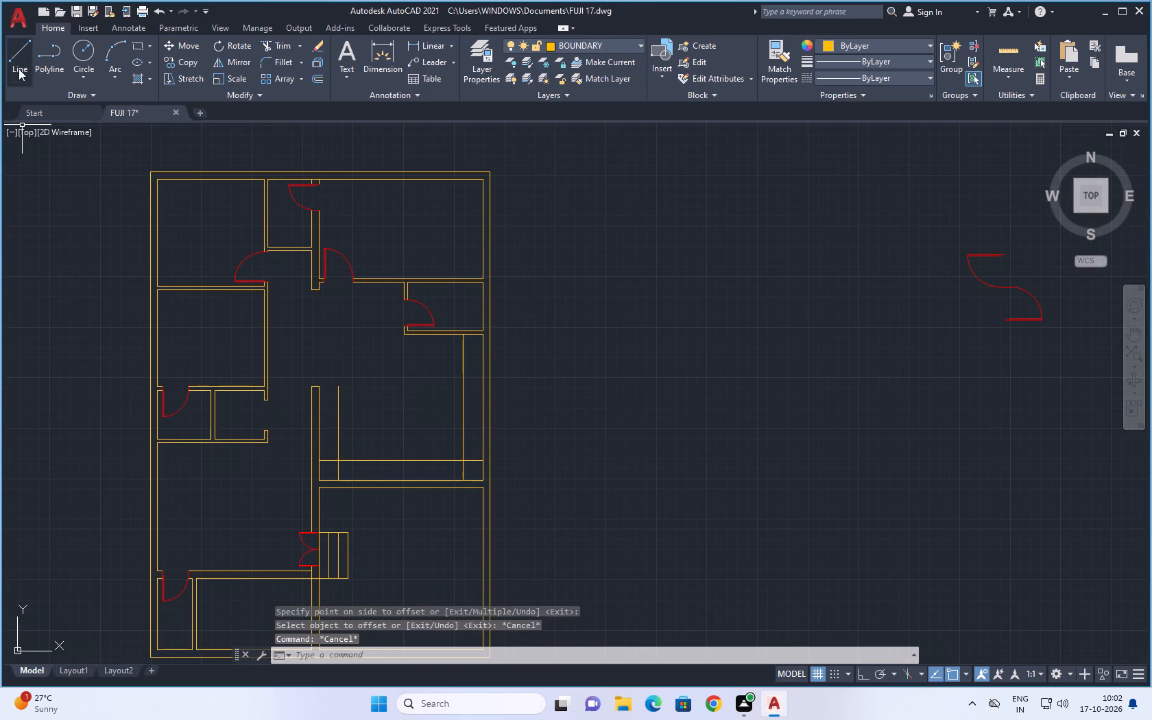
Draw a short horizontal line from the right offset line to the right wall's inner face, about a third of the way up.
click(17, 52)
scroll(471, 416, up, 2)
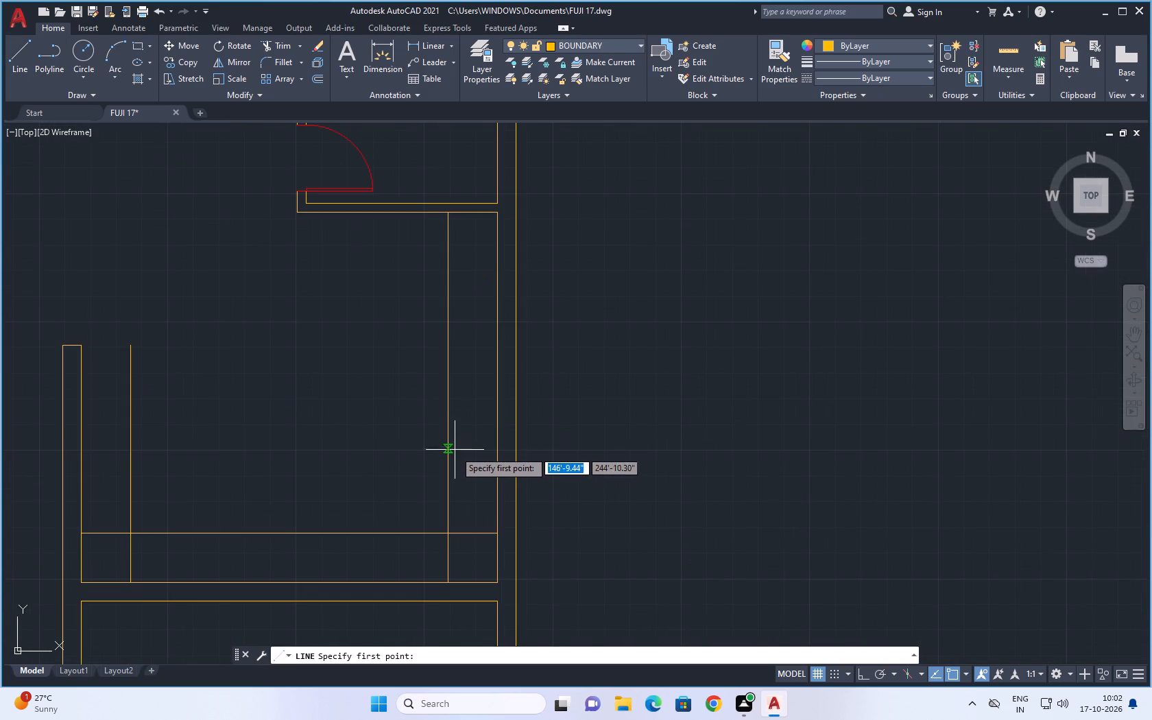
click(448, 449)
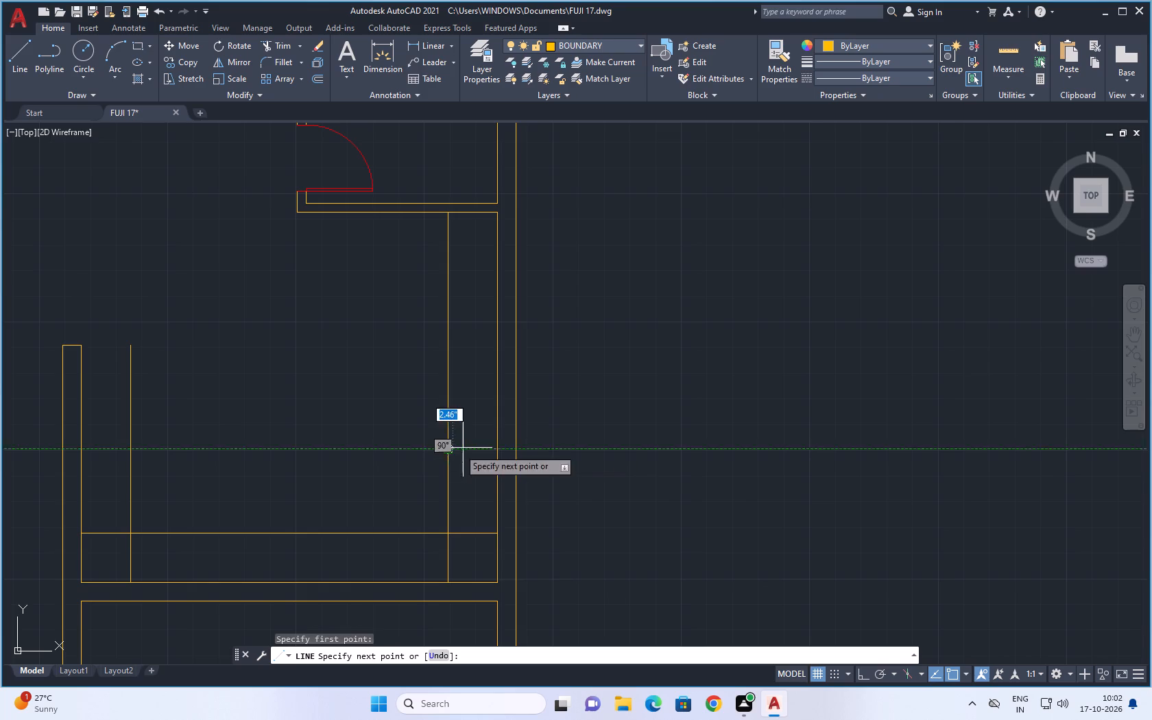
click(497, 447)
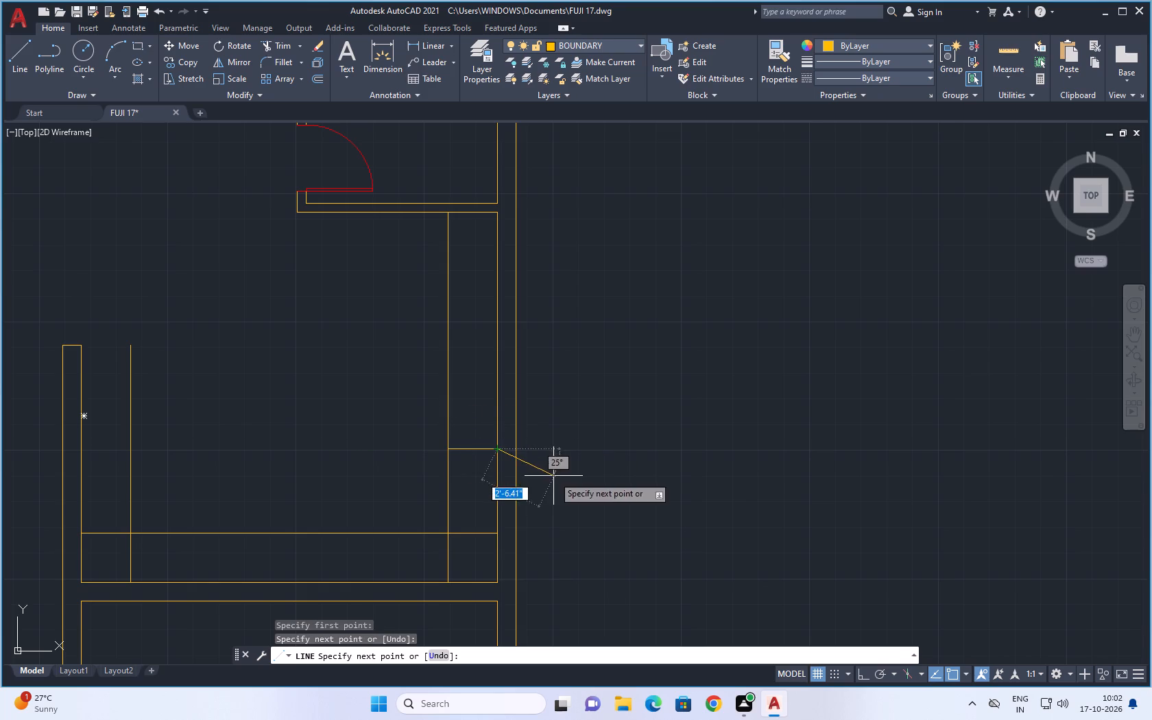
key(Escape)
key(Escape)
key(Escape)
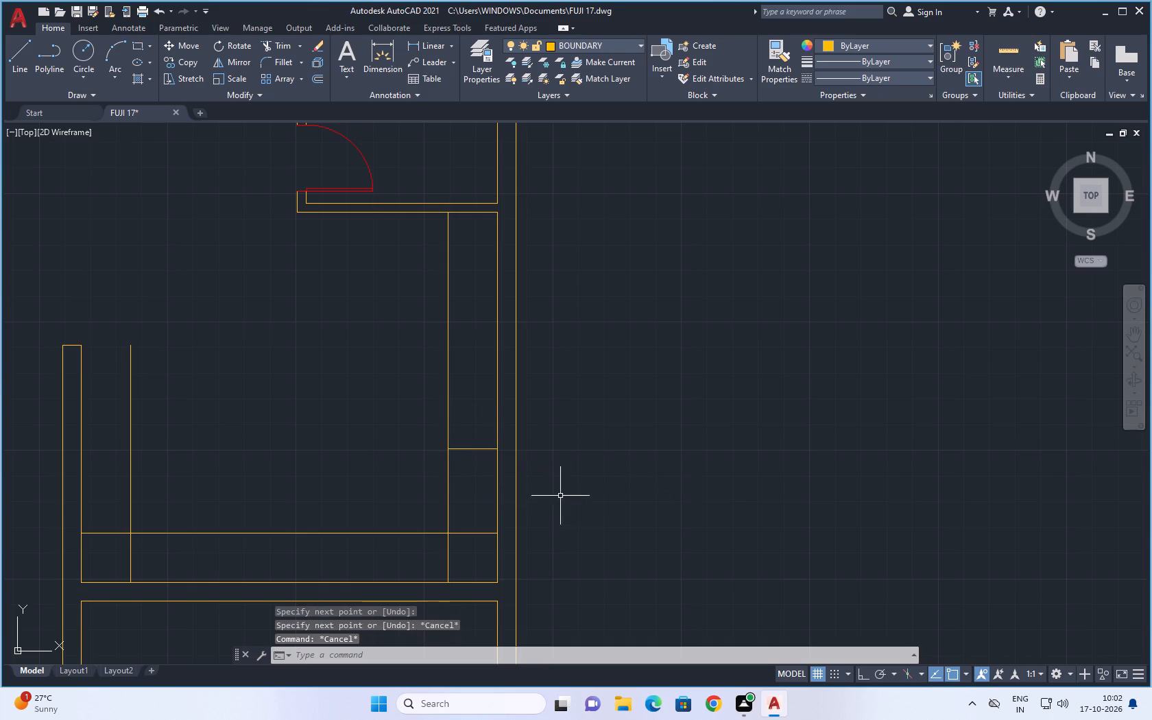
key(Escape)
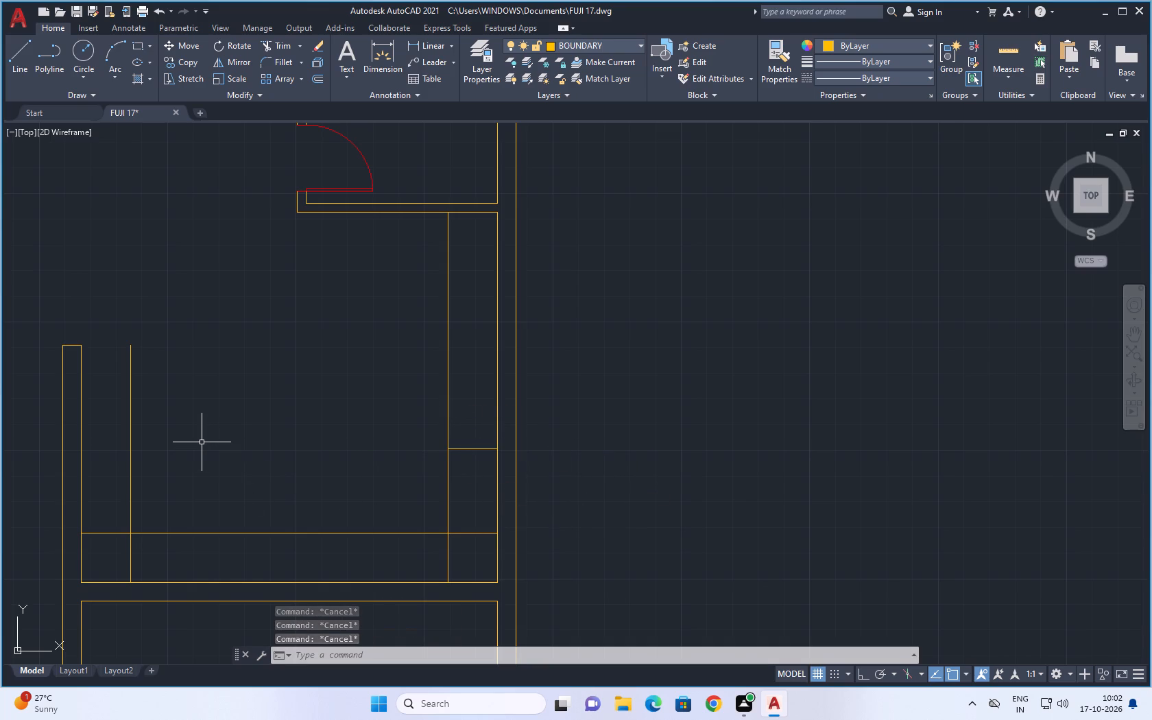
Draw a short horizontal line from the left wall's inner face to the left offset line, a little below their upper ends.
scroll(204, 442, down, 1)
middle_drag(216, 443, 257, 451)
click(20, 58)
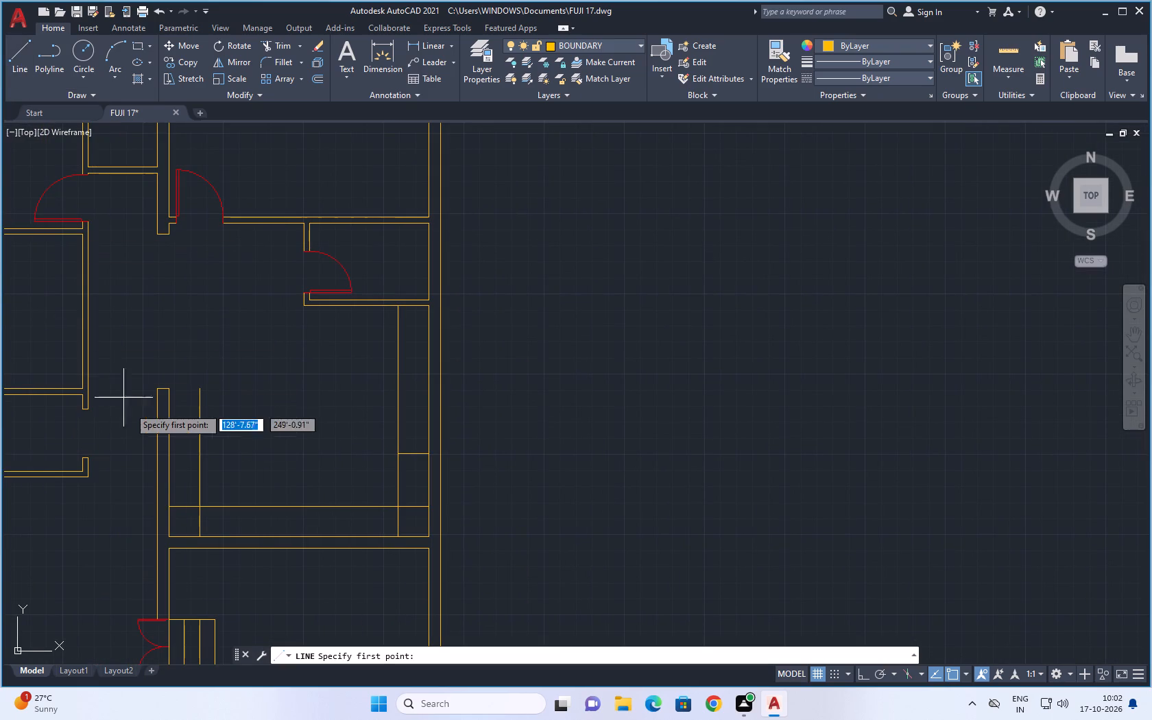
scroll(163, 458, up, 2)
click(175, 370)
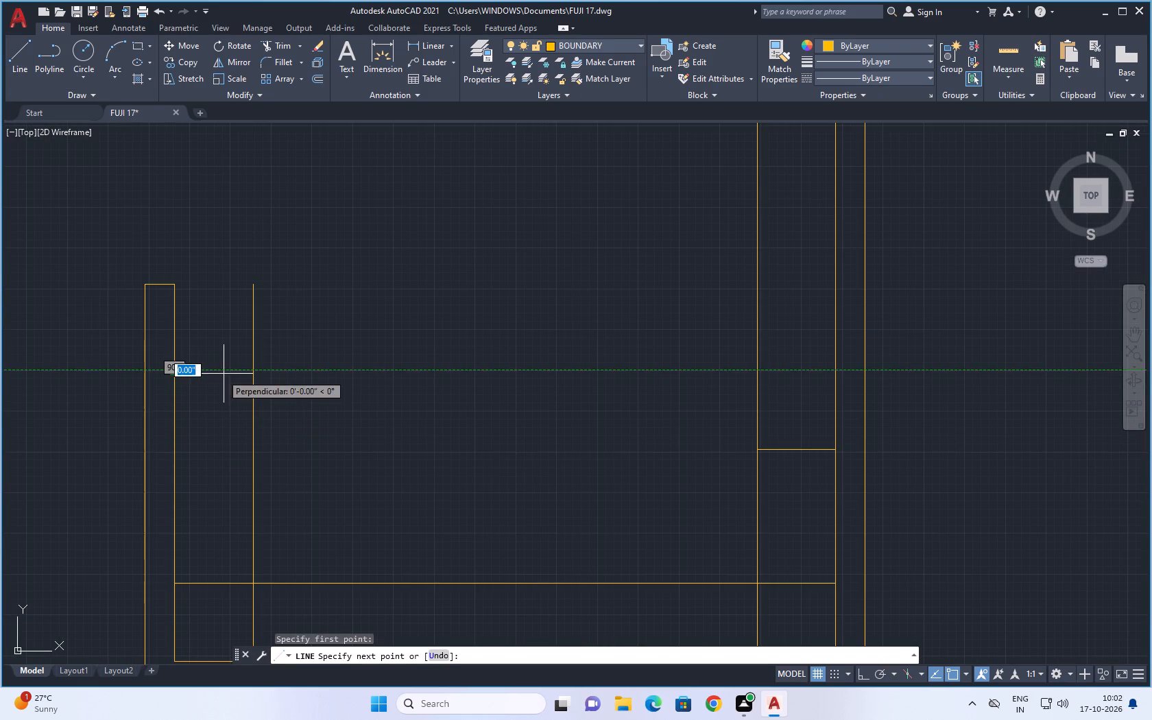
click(254, 369)
key(Escape)
key(Escape)
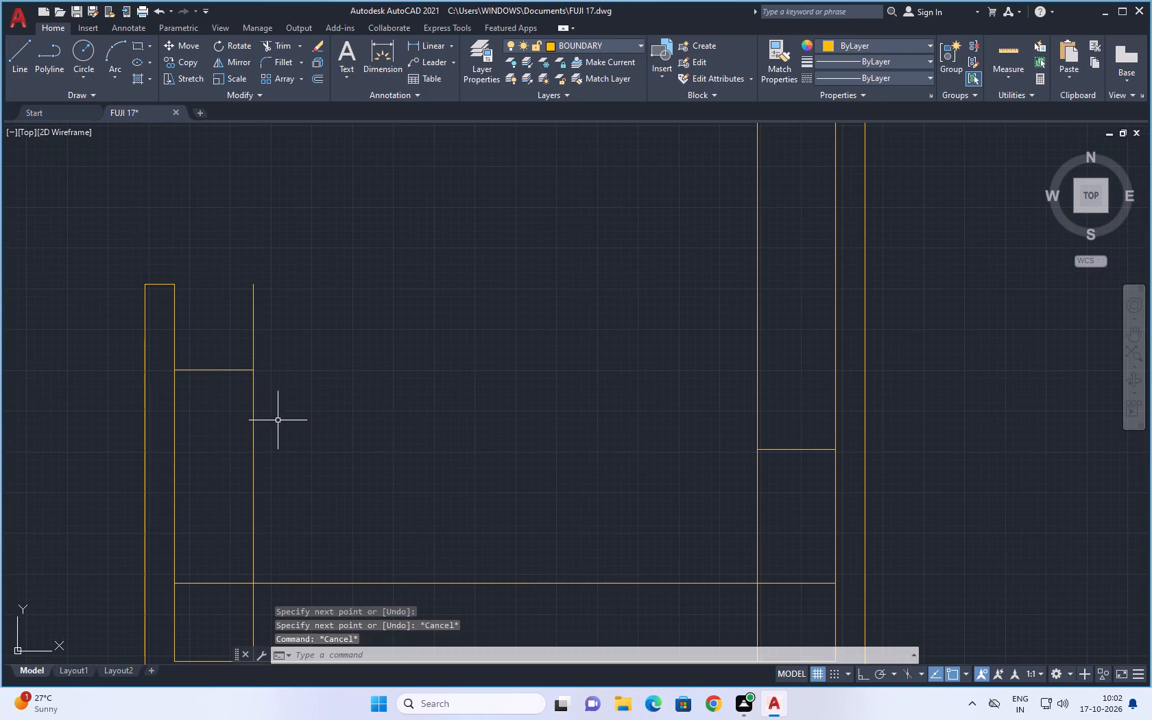
Trim the offset lines above both short horizontal lines and their overlaps at the two lower corners, leaving a U-shaped 2' strip outline.
scroll(296, 416, down, 2)
middle_drag(335, 420, 319, 398)
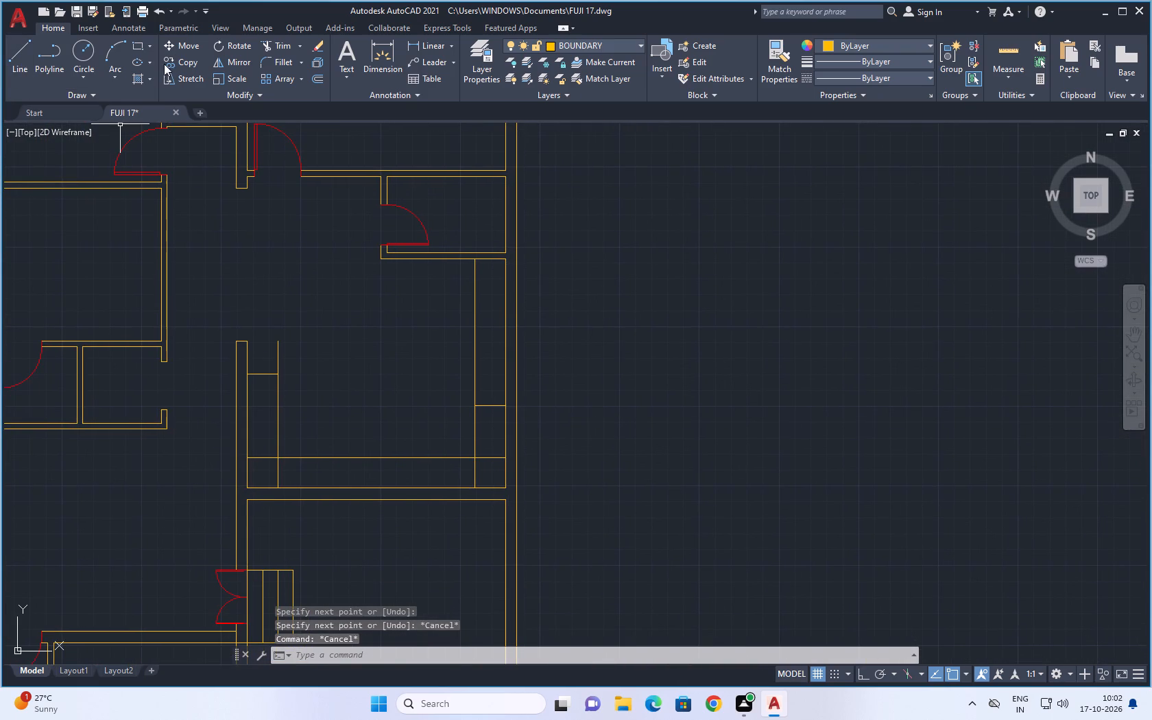
click(275, 49)
scroll(254, 353, up, 1)
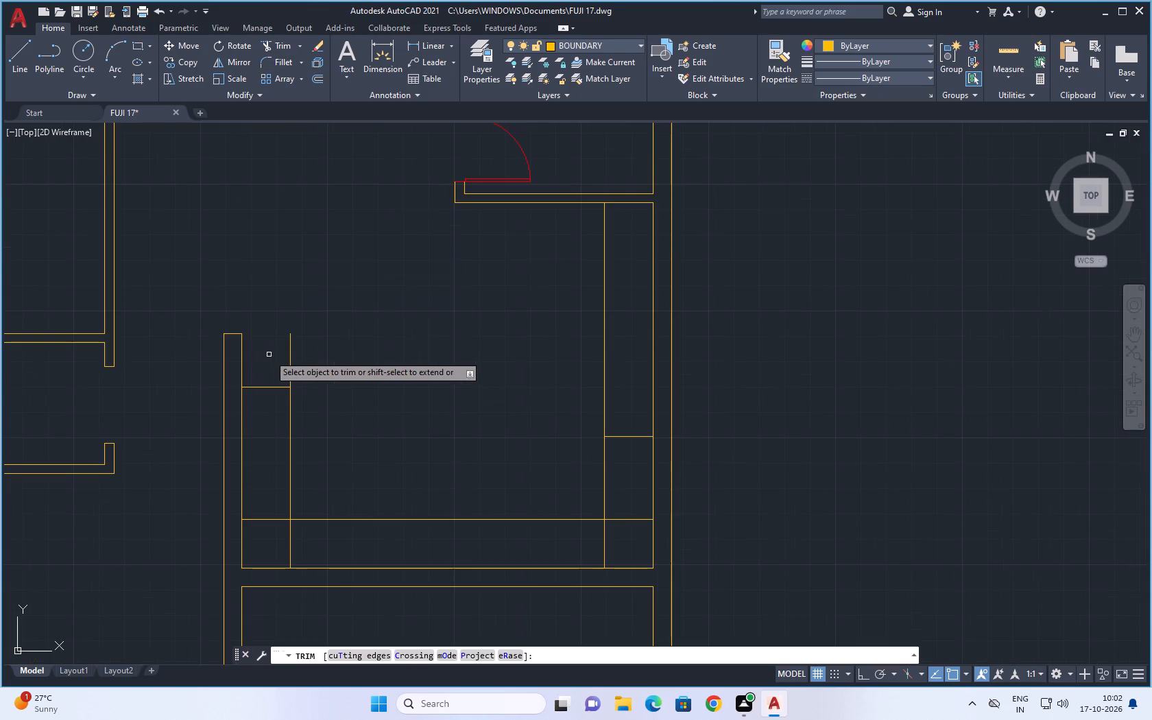
drag(270, 354, 333, 386)
drag(261, 510, 302, 547)
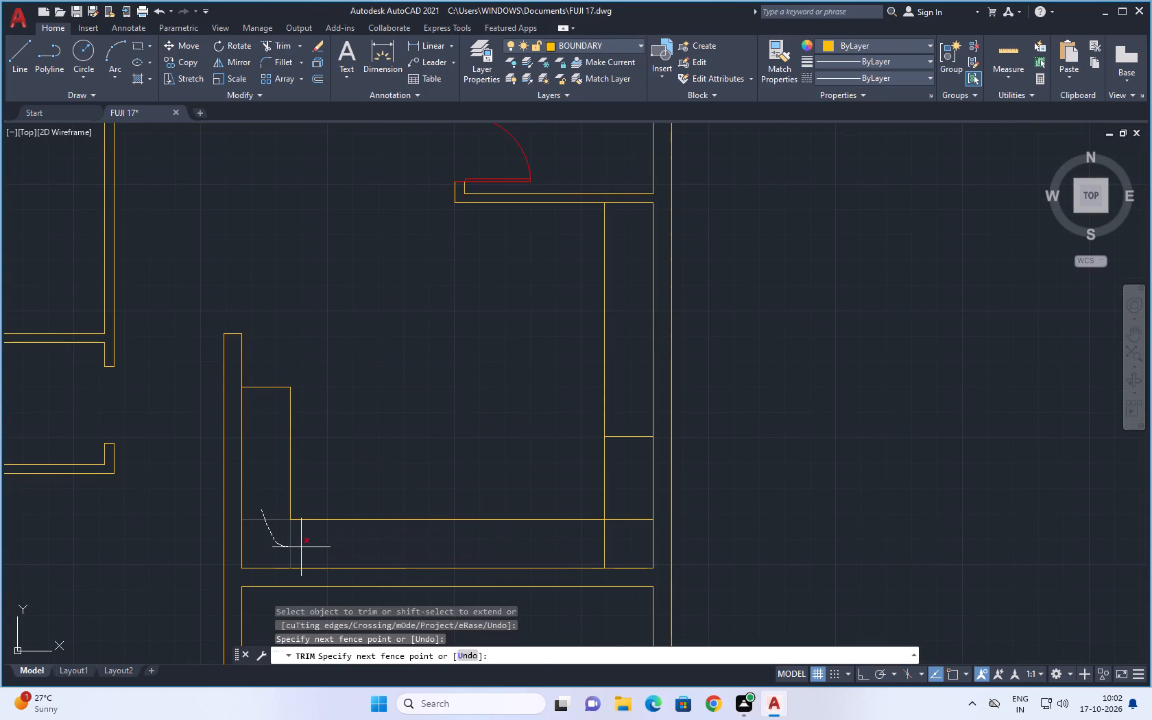
drag(302, 547, 304, 547)
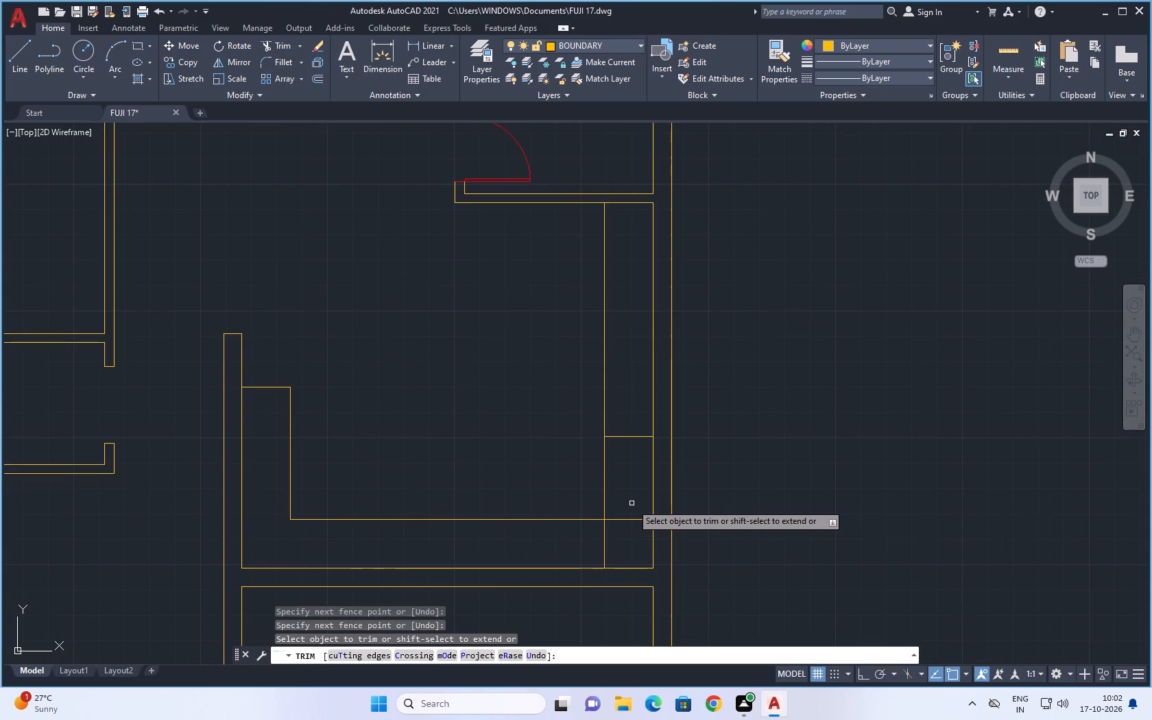
drag(632, 504, 624, 544)
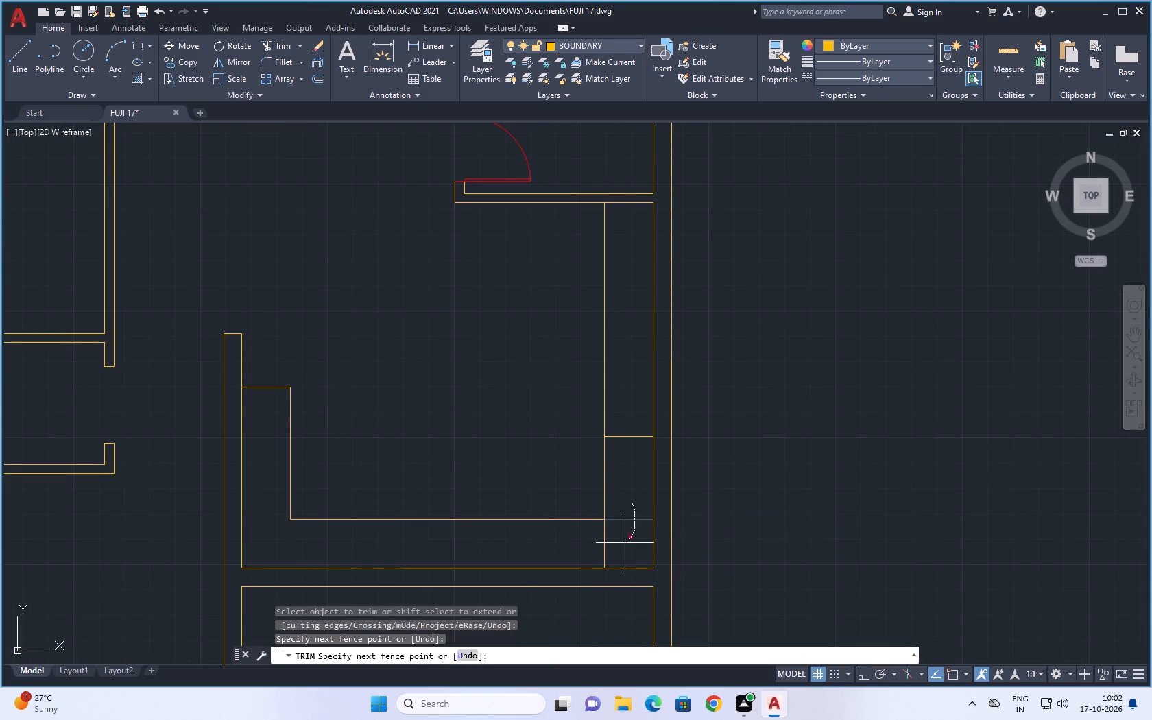
drag(624, 544, 586, 555)
scroll(712, 516, down, 1)
middle_drag(723, 521, 721, 516)
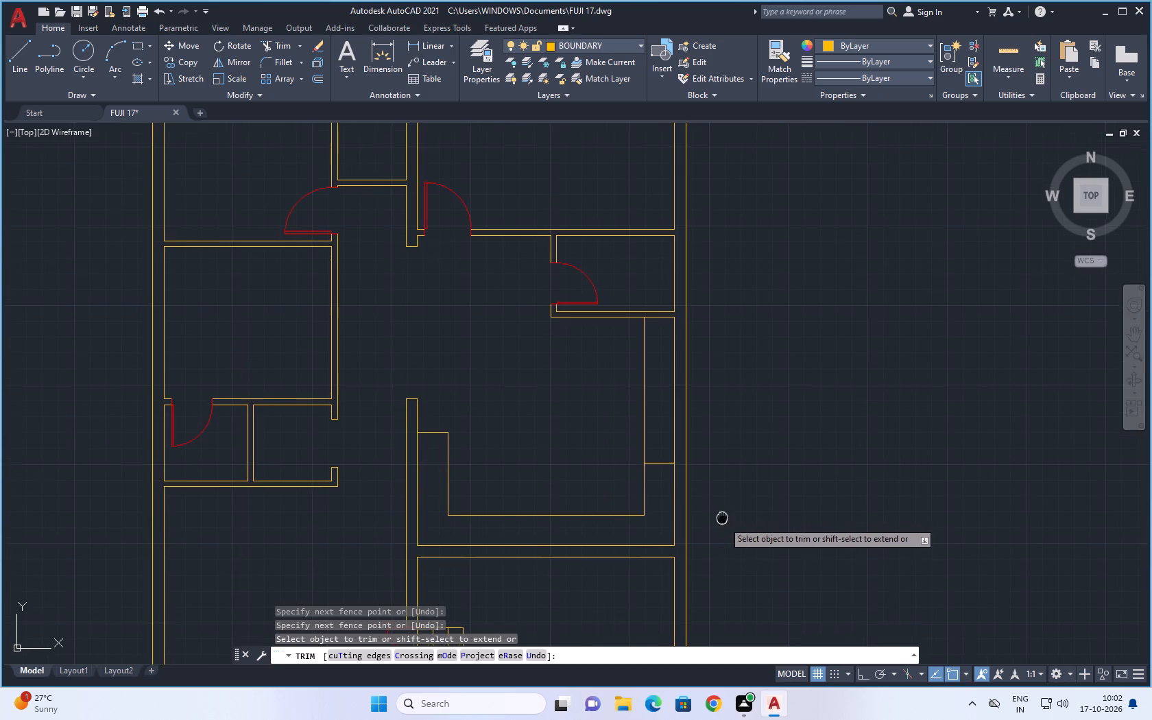
middle_drag(721, 516, 719, 512)
drag(648, 422, 626, 432)
scroll(786, 475, down, 1)
middle_drag(788, 485, 692, 450)
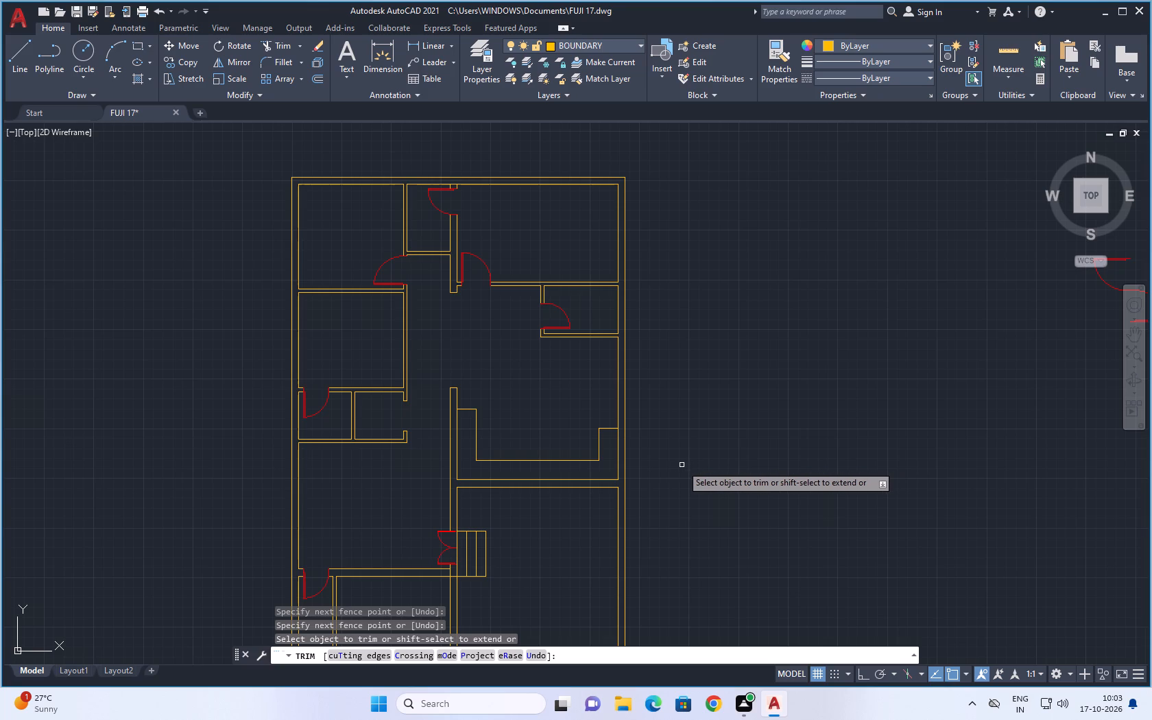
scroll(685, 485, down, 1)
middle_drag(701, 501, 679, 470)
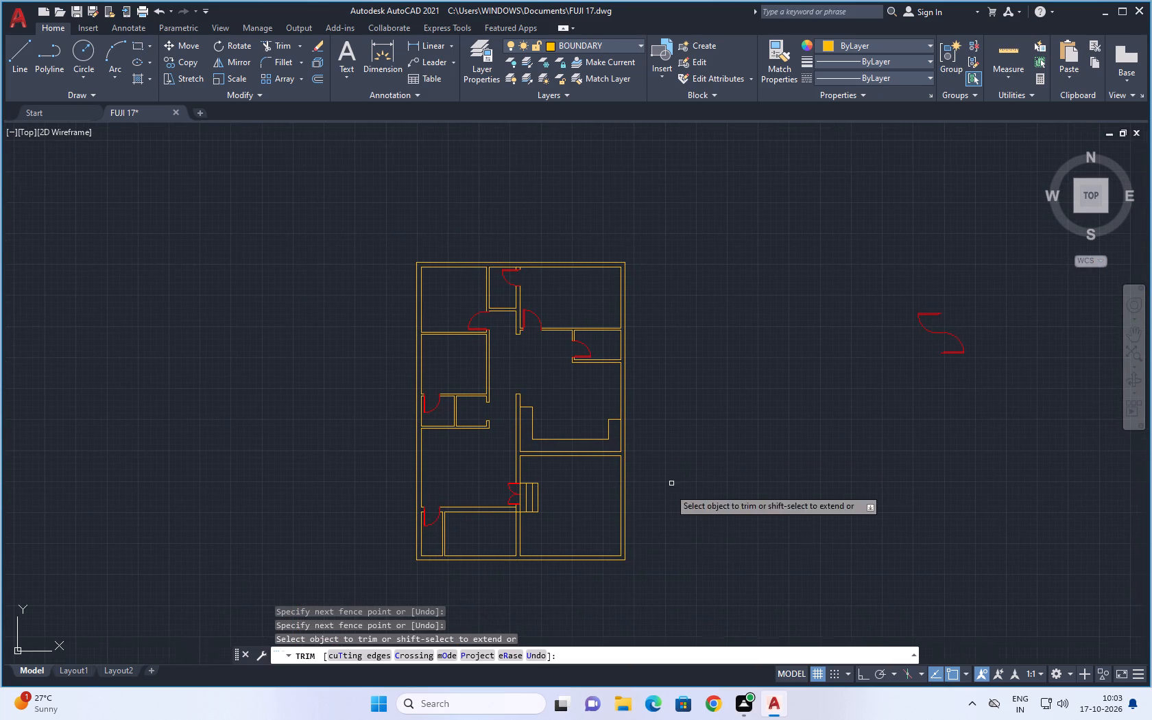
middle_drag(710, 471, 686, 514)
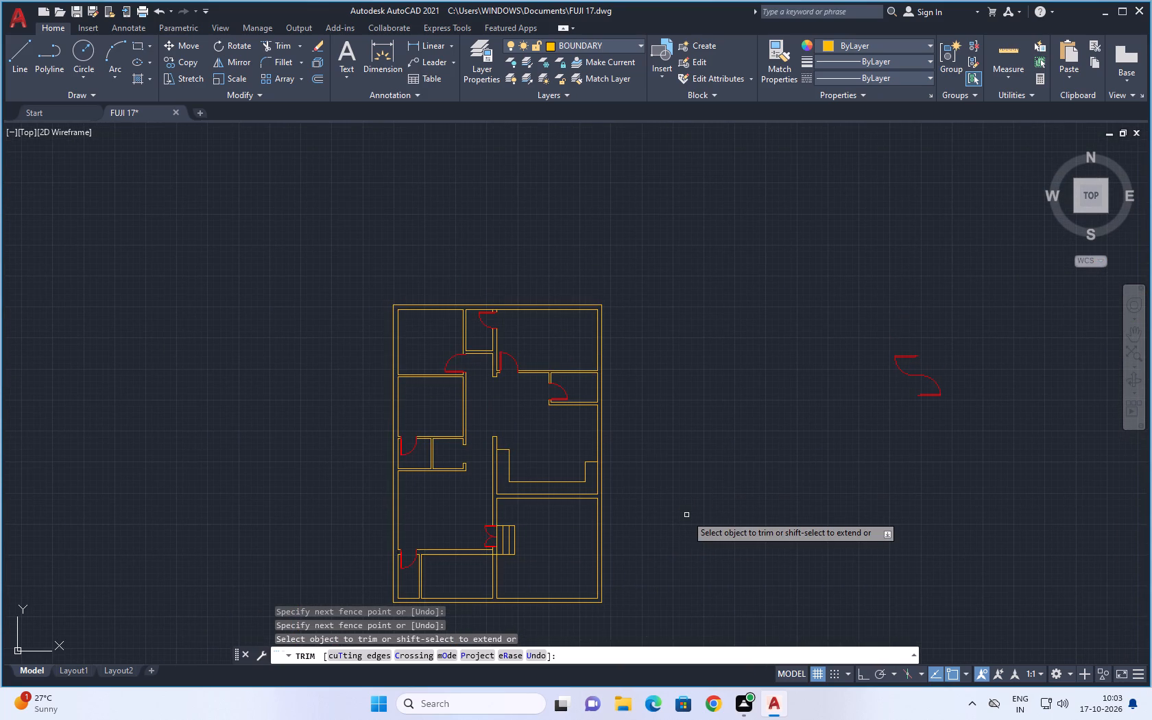
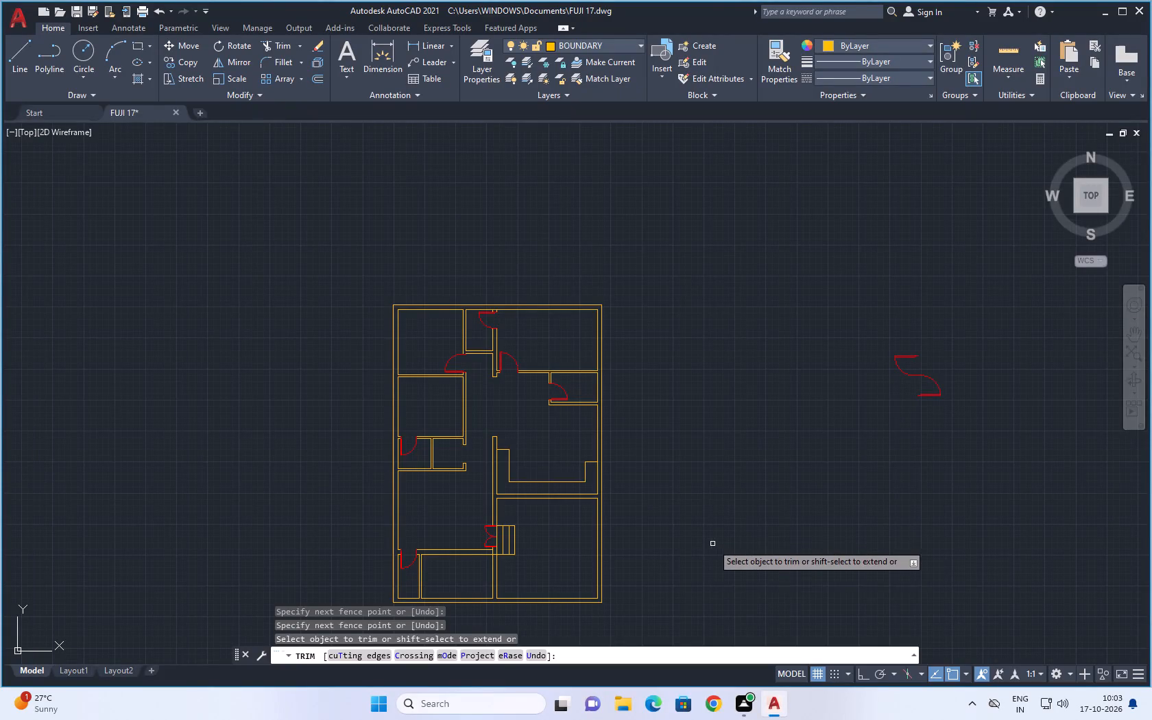
Examine the floor plan's walls and door openings after trimming, and end the Trim command.
scroll(645, 528, up, 1)
scroll(684, 546, down, 1)
middle_drag(684, 546, 758, 526)
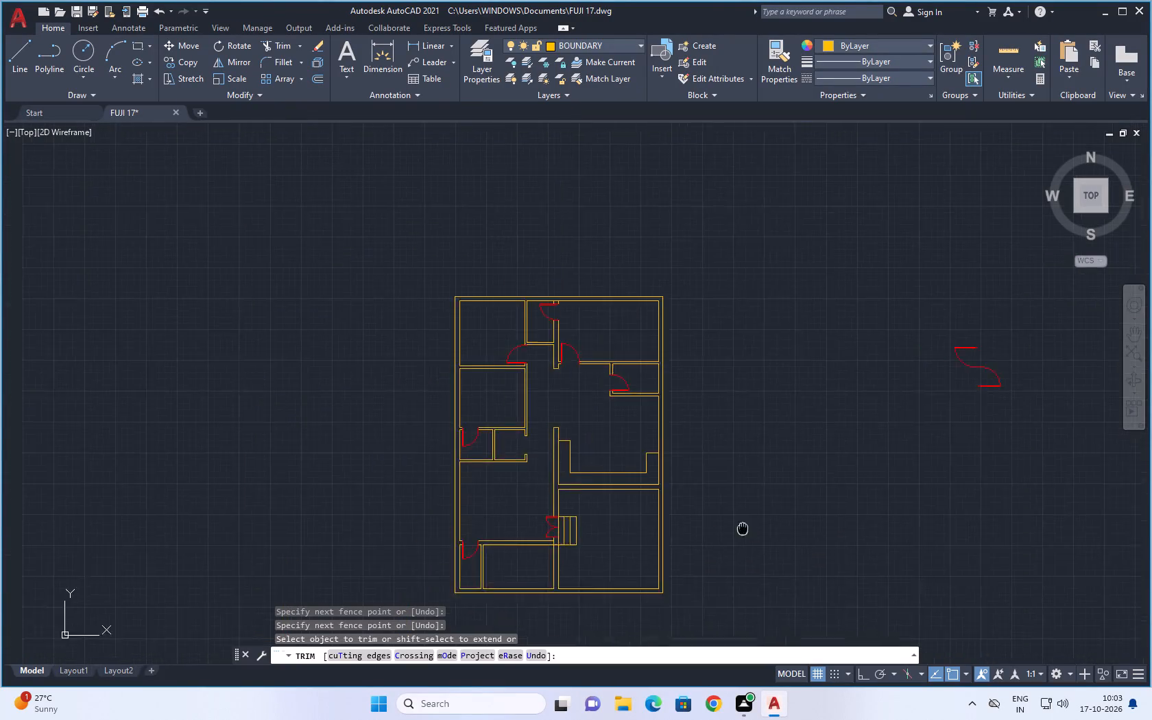
middle_drag(758, 526, 801, 518)
scroll(799, 520, down, 1)
middle_drag(789, 534, 779, 499)
scroll(673, 480, up, 1)
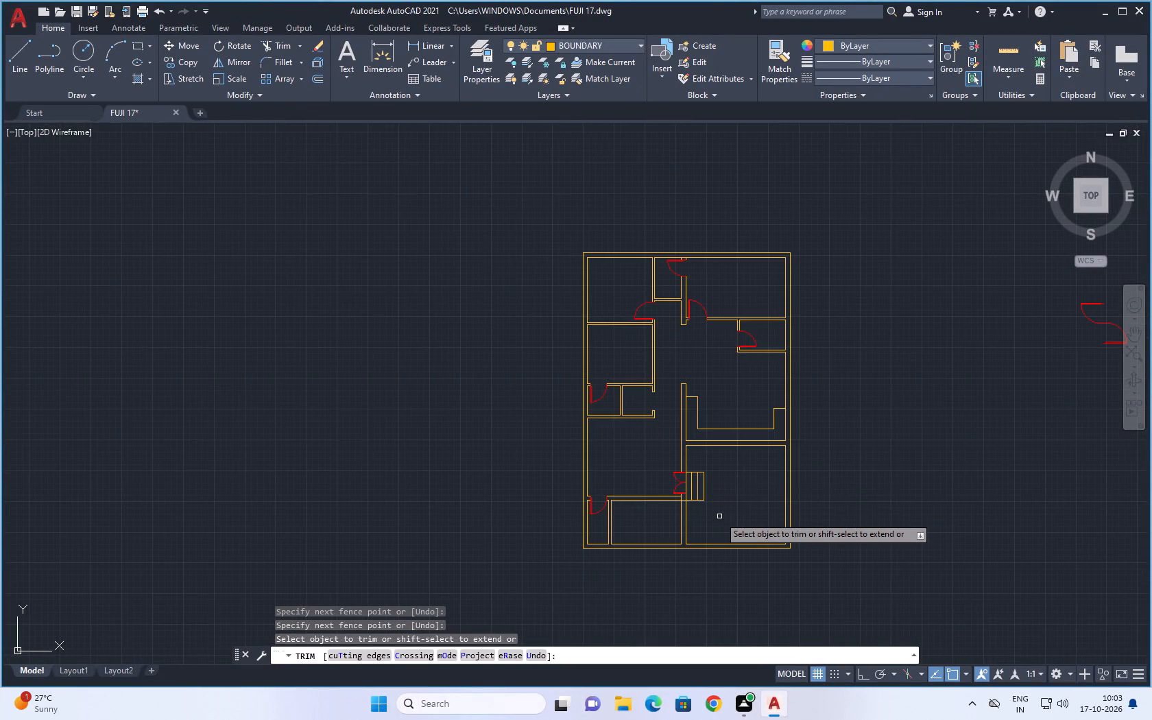
scroll(736, 514, up, 1)
middle_drag(746, 431, 732, 520)
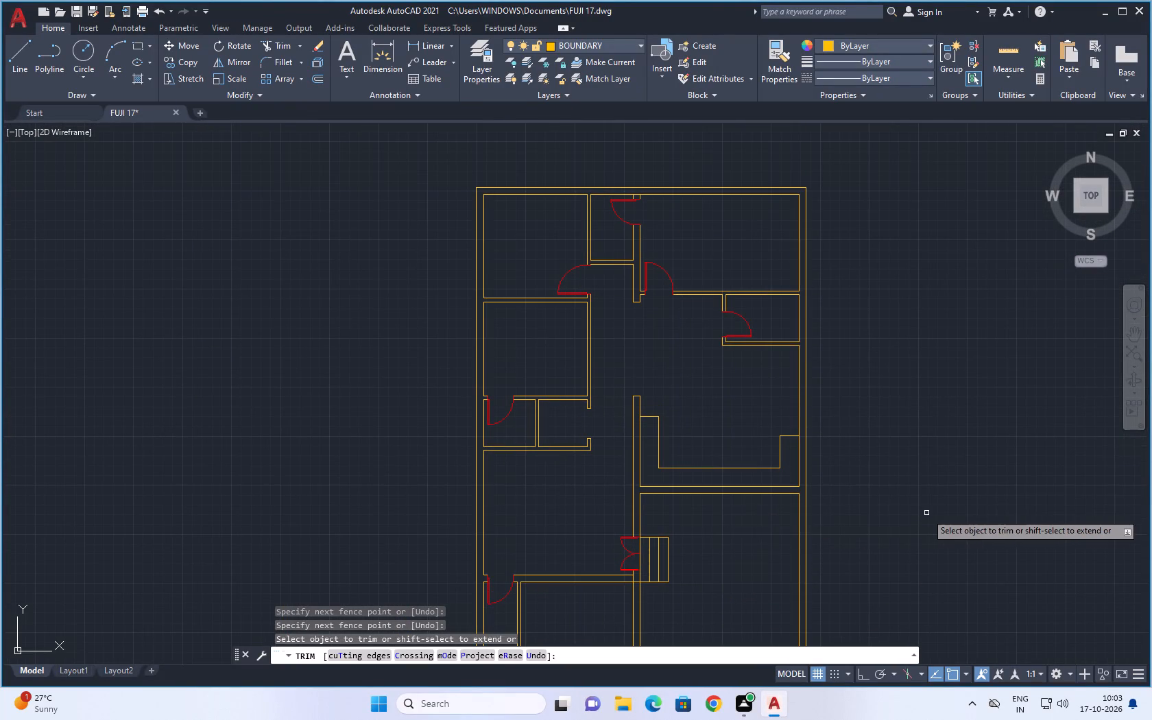
middle_drag(922, 515, 832, 375)
scroll(813, 417, down, 1)
middle_drag(857, 404, 840, 421)
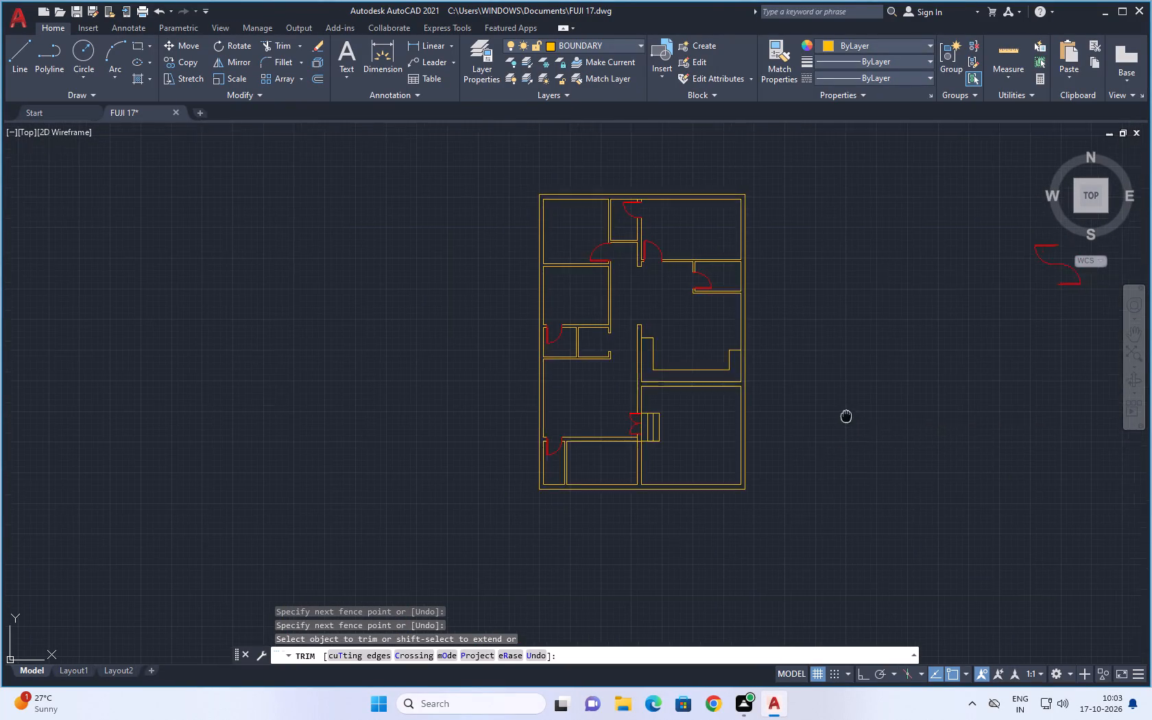
middle_drag(840, 421, 816, 442)
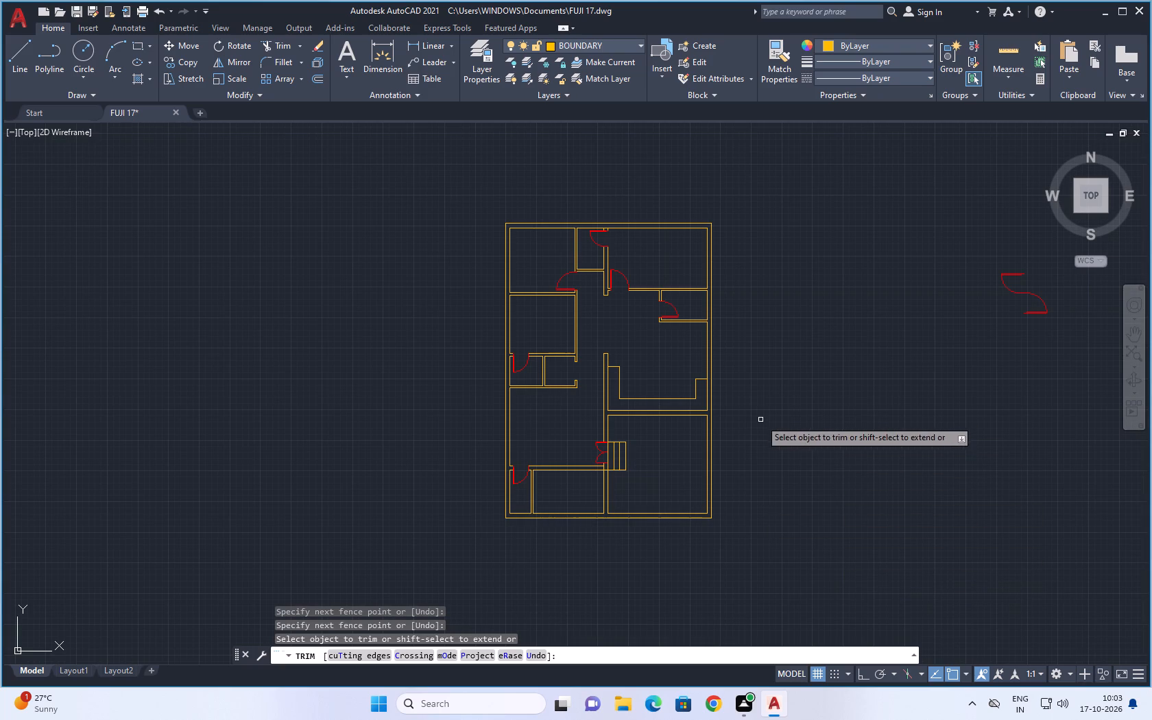
key(Escape)
key(Escape)
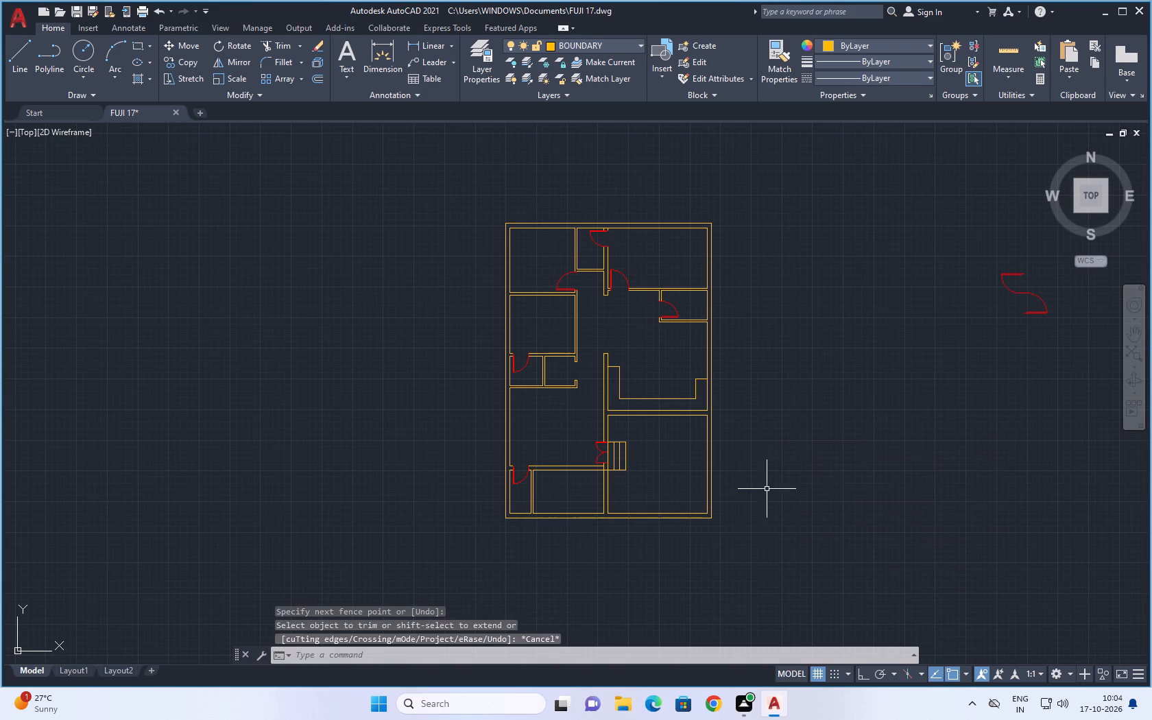
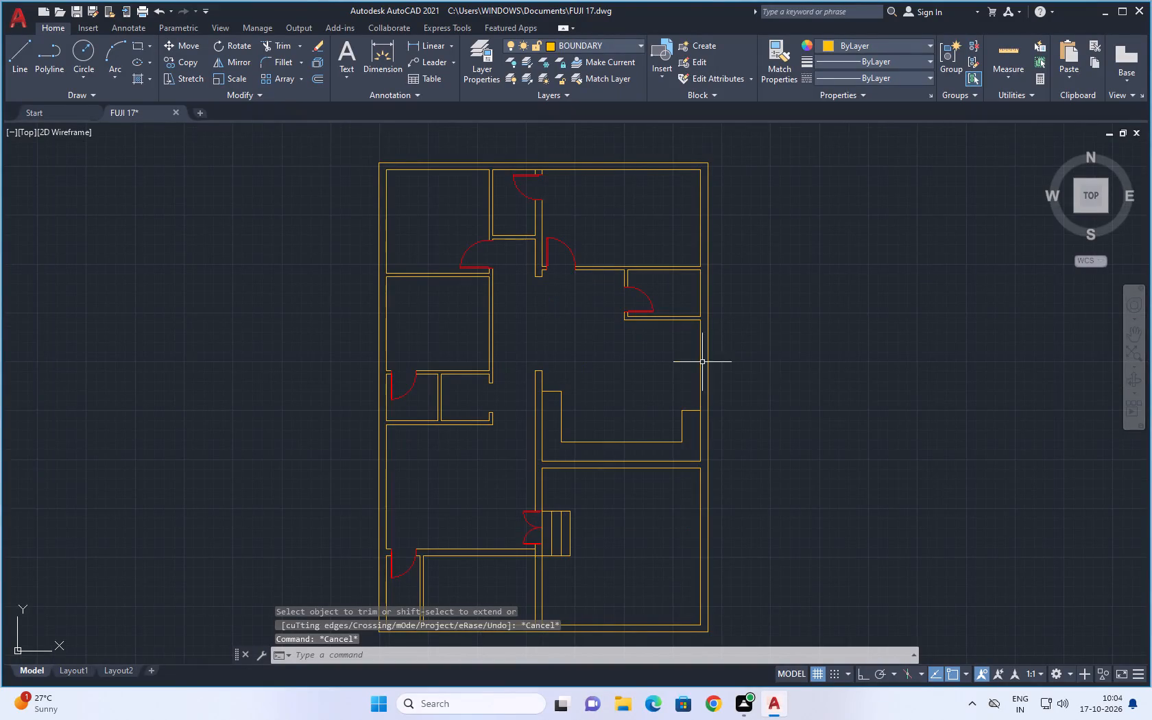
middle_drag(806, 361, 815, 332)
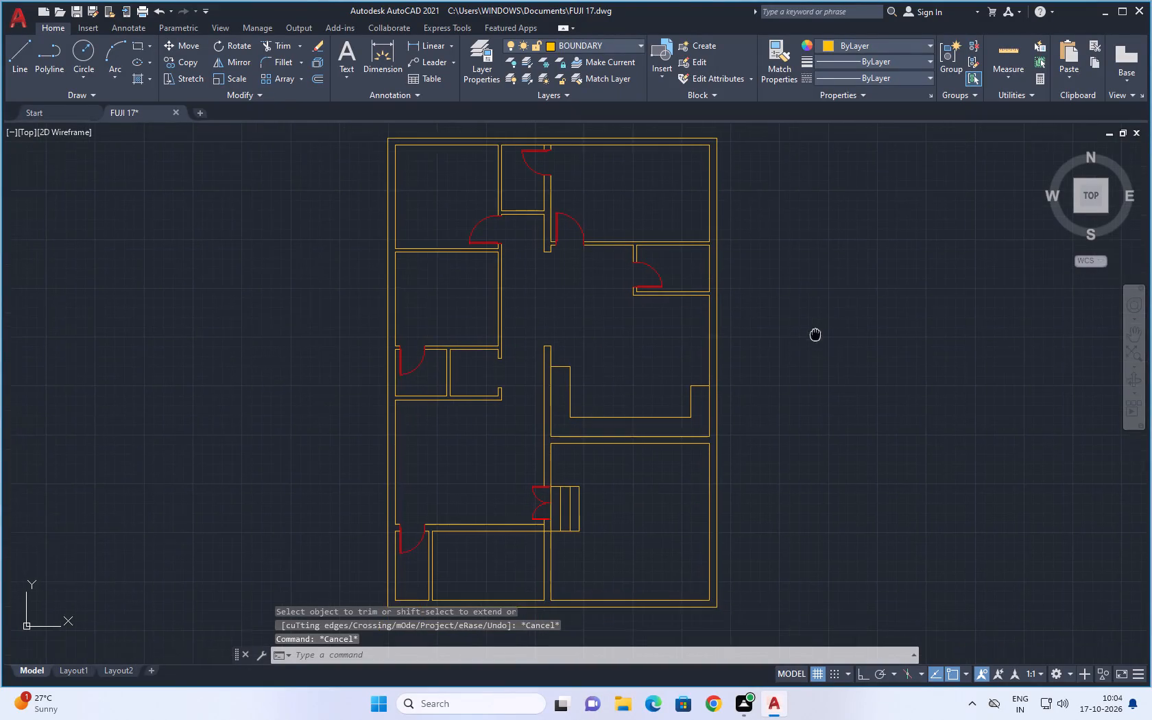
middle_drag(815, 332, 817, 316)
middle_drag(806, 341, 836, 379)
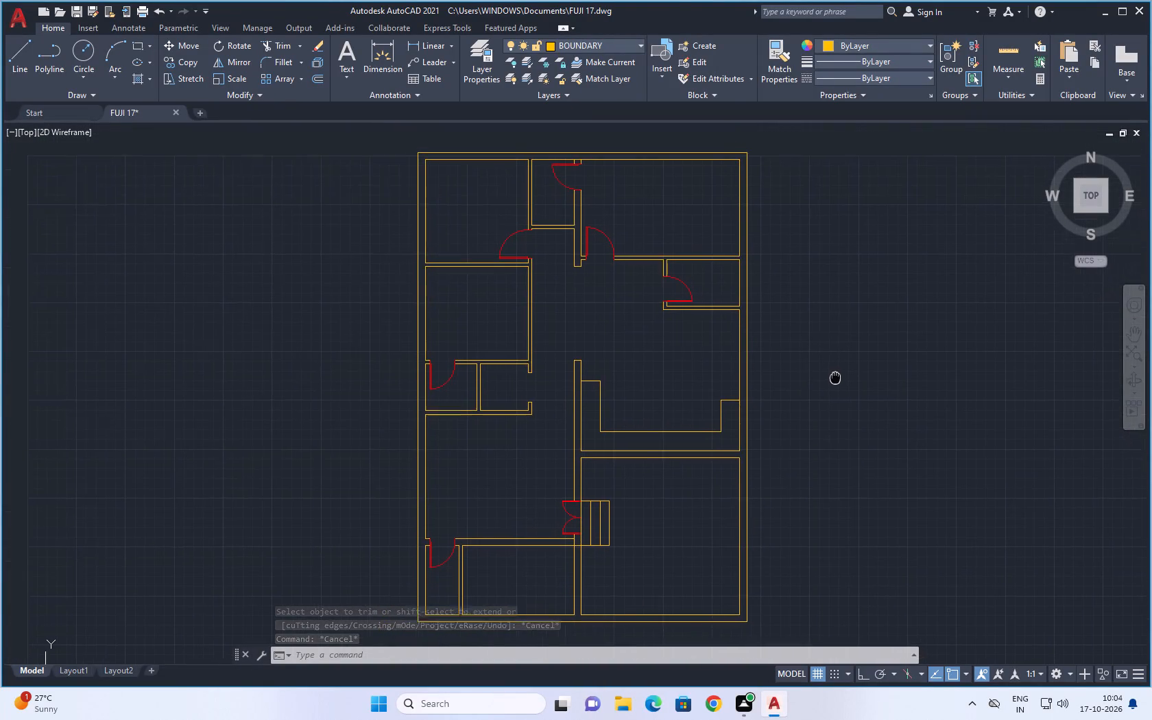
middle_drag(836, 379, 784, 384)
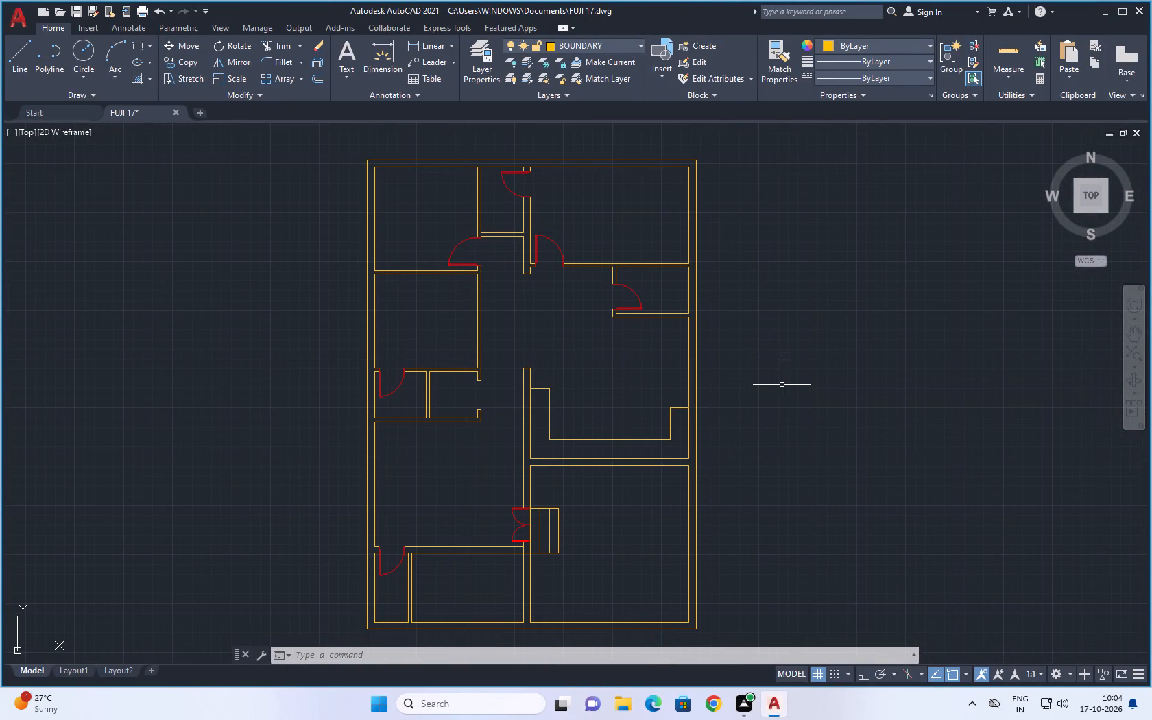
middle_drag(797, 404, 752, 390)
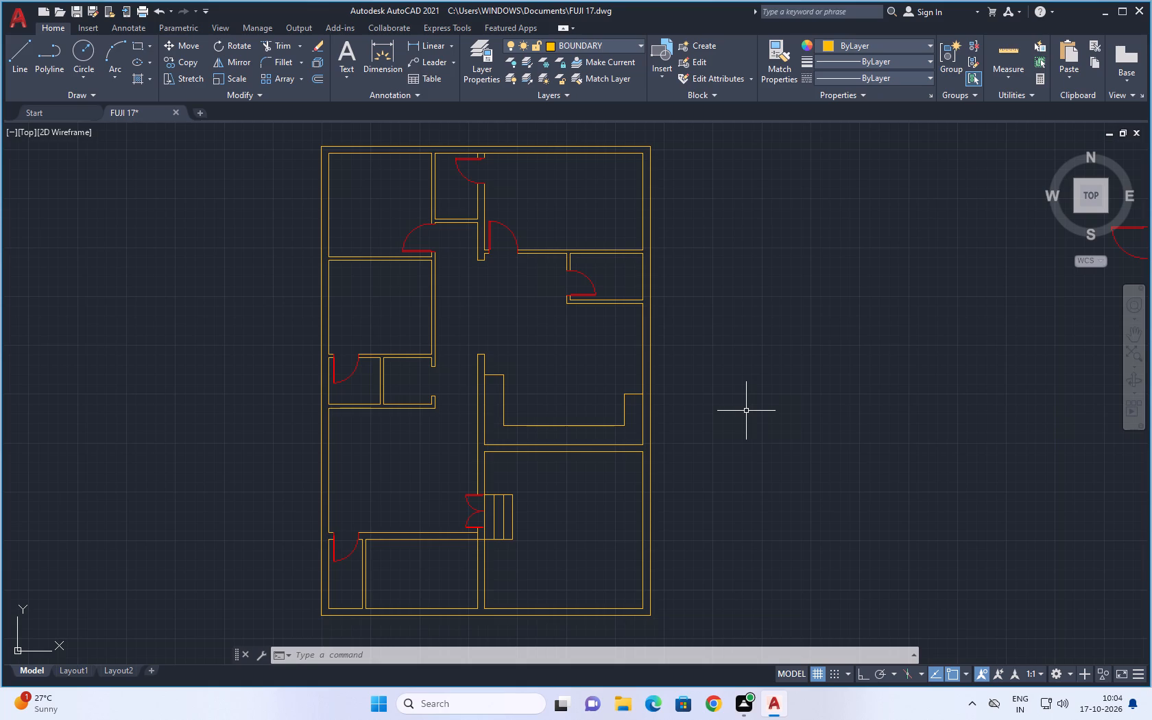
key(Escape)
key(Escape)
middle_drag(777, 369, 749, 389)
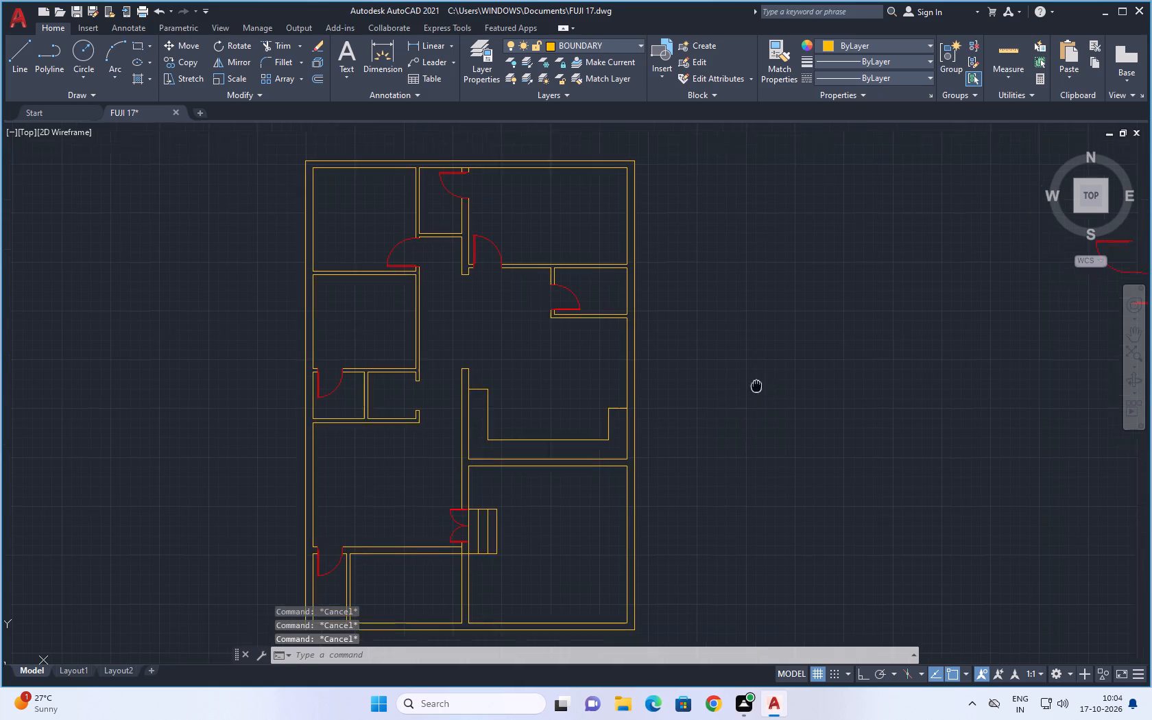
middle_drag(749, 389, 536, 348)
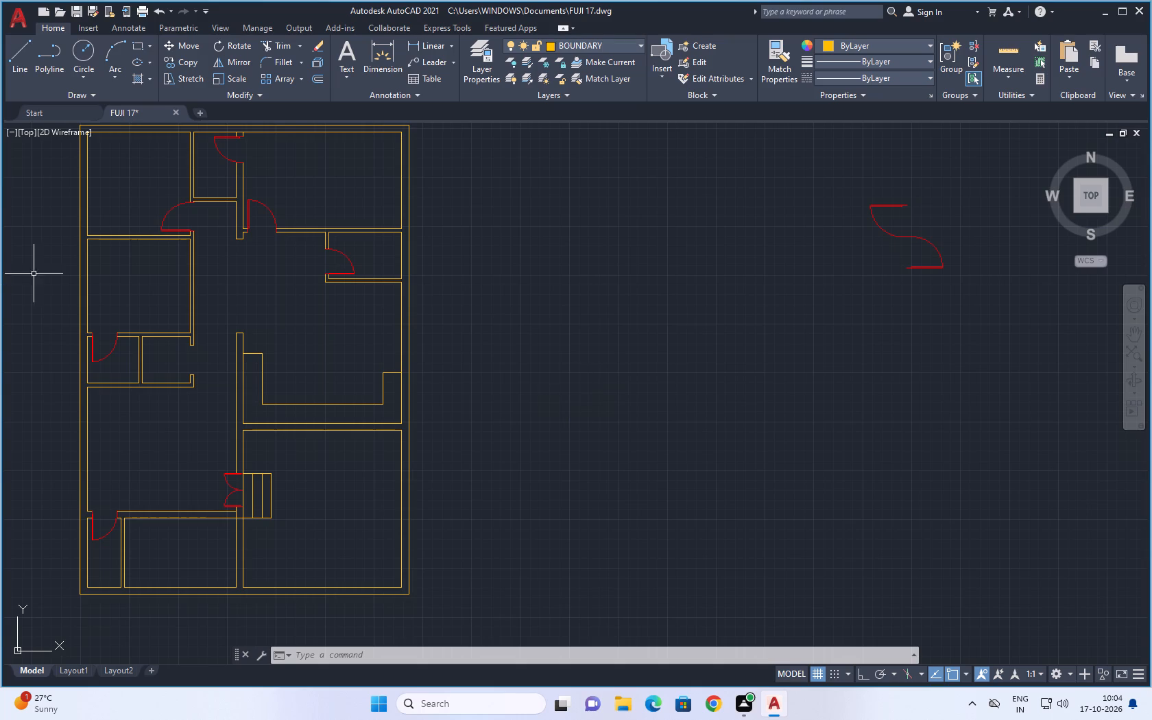
Make WINDOWS the current layer and draw a 4' by 9" rectangle in the empty space beside the floor plan.
scroll(479, 334, down, 1)
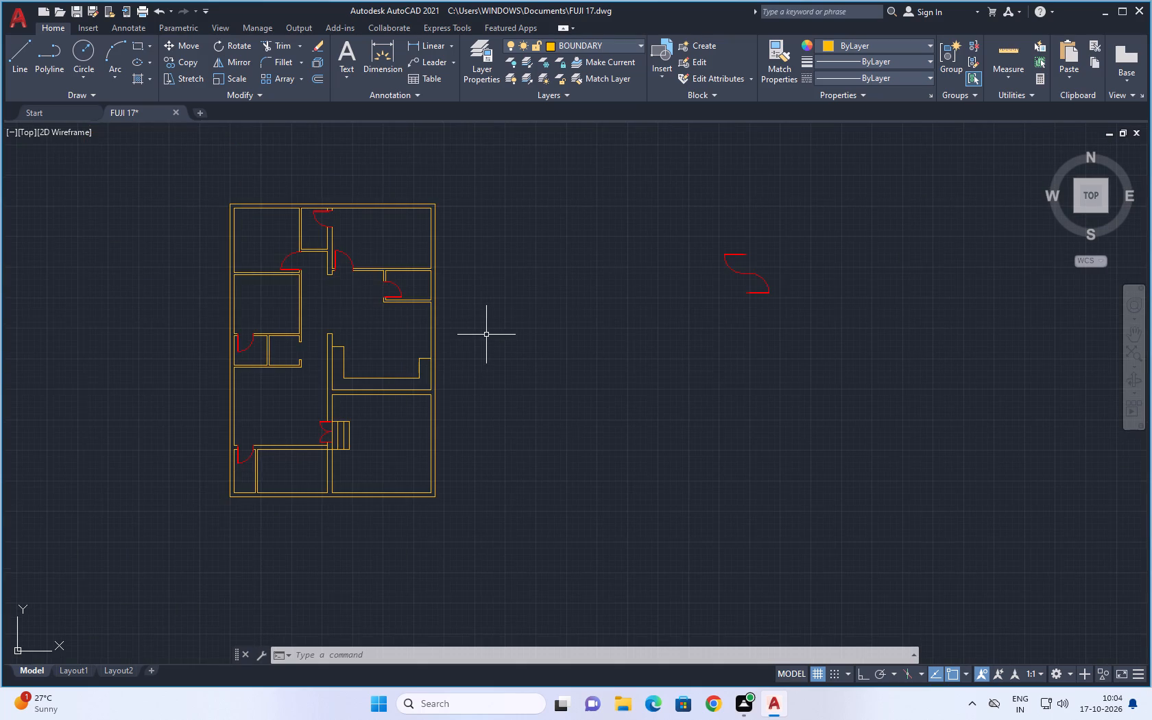
middle_drag(486, 335, 529, 405)
scroll(497, 347, down, 1)
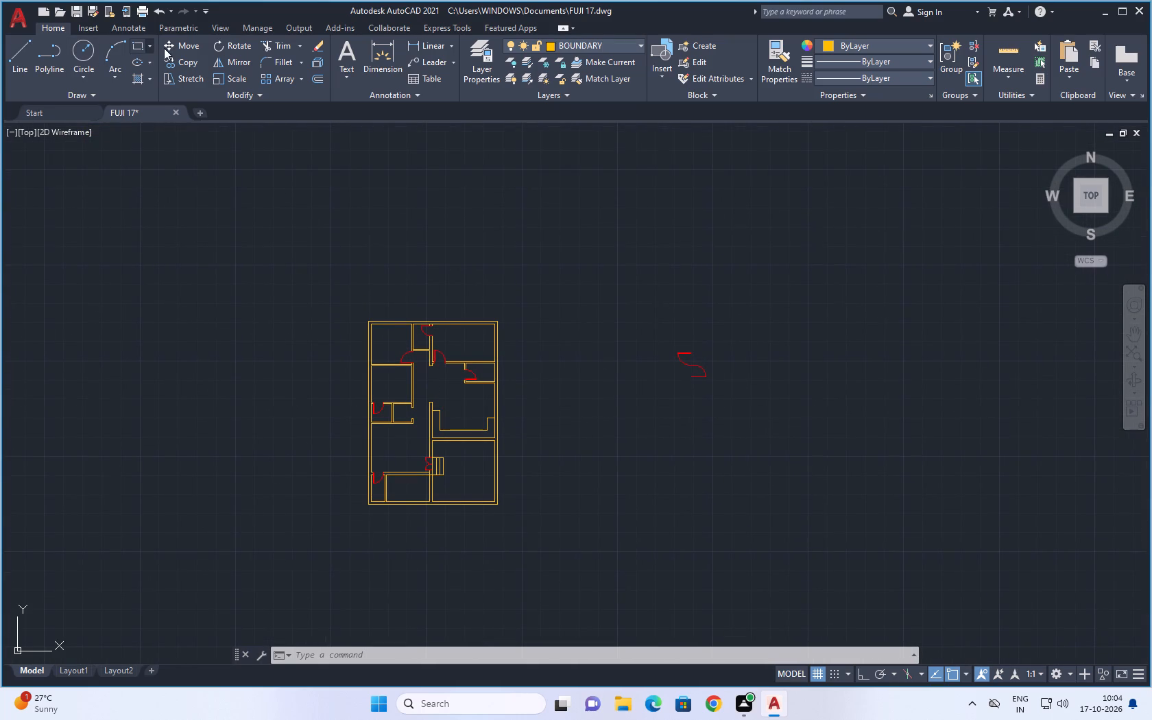
click(601, 43)
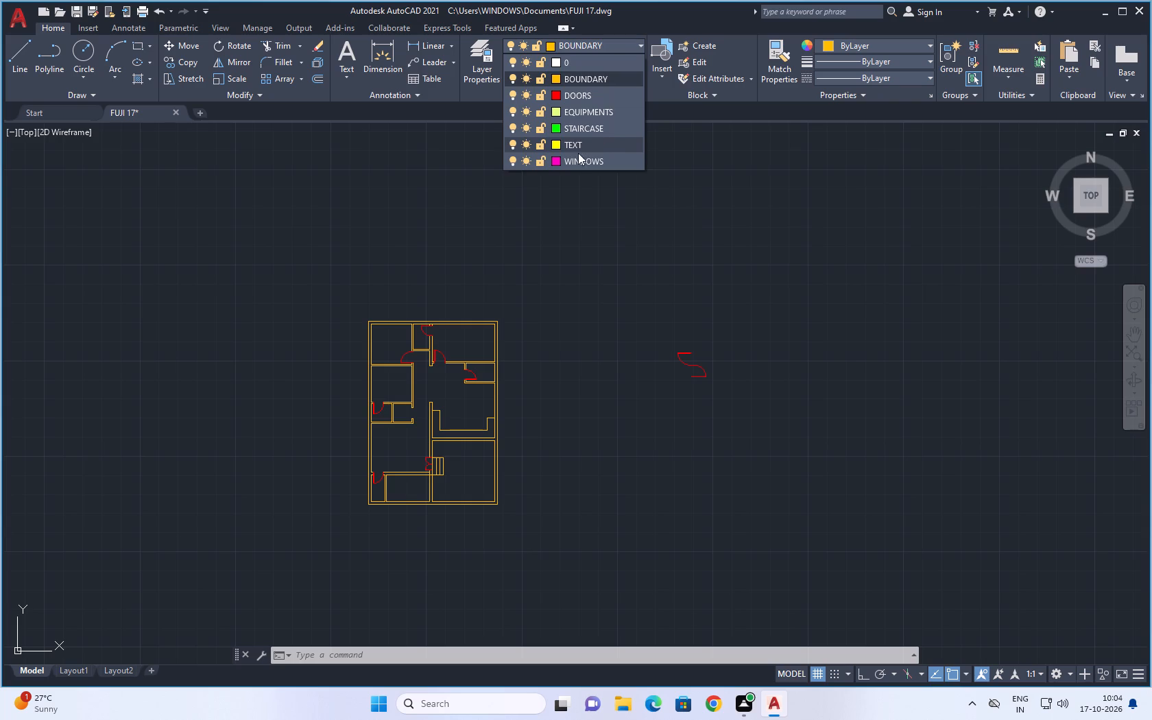
click(578, 160)
click(136, 46)
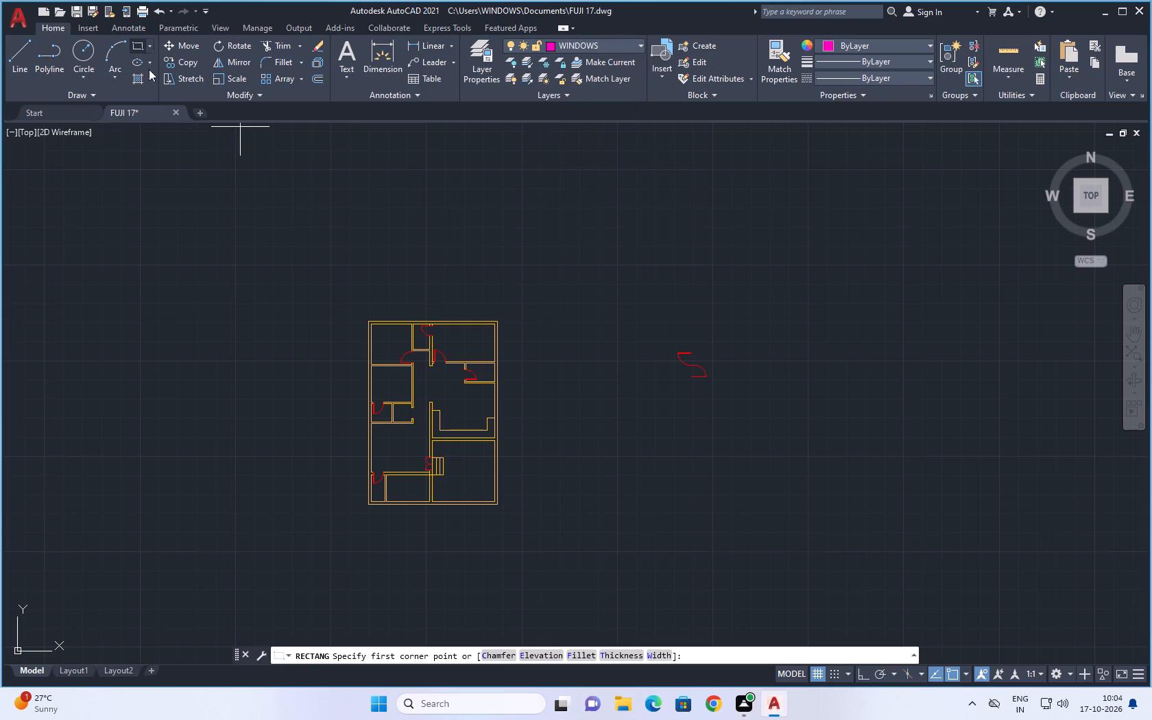
click(620, 425)
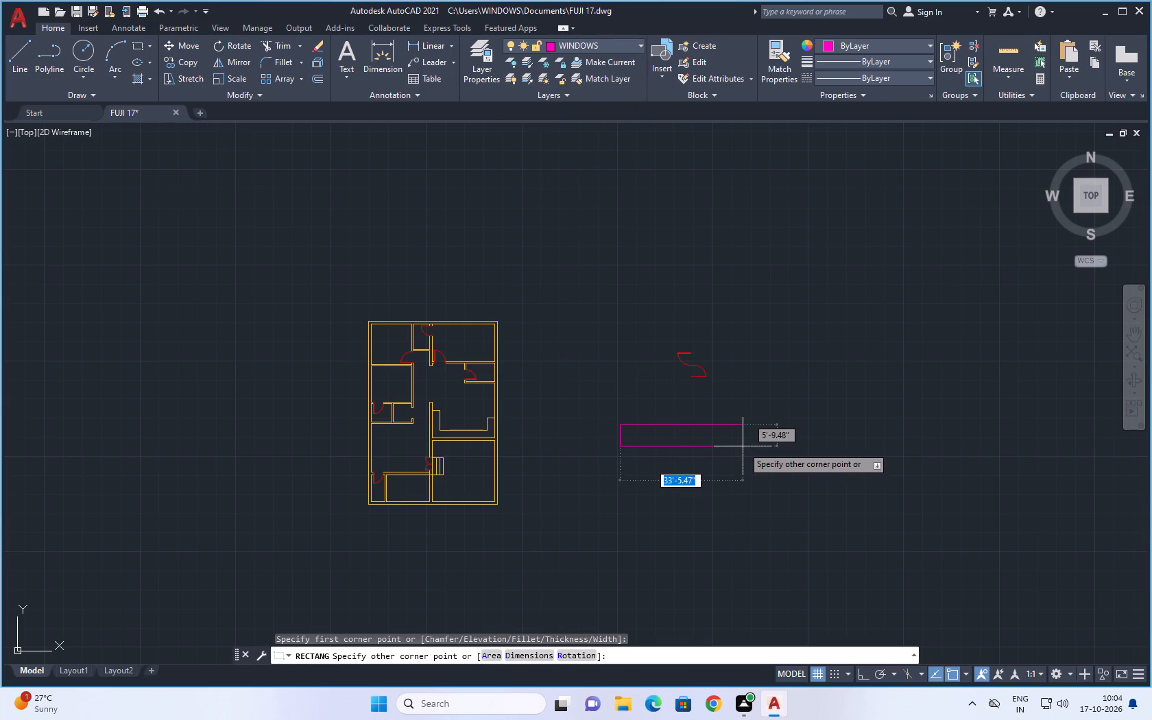
scroll(743, 446, up, 1)
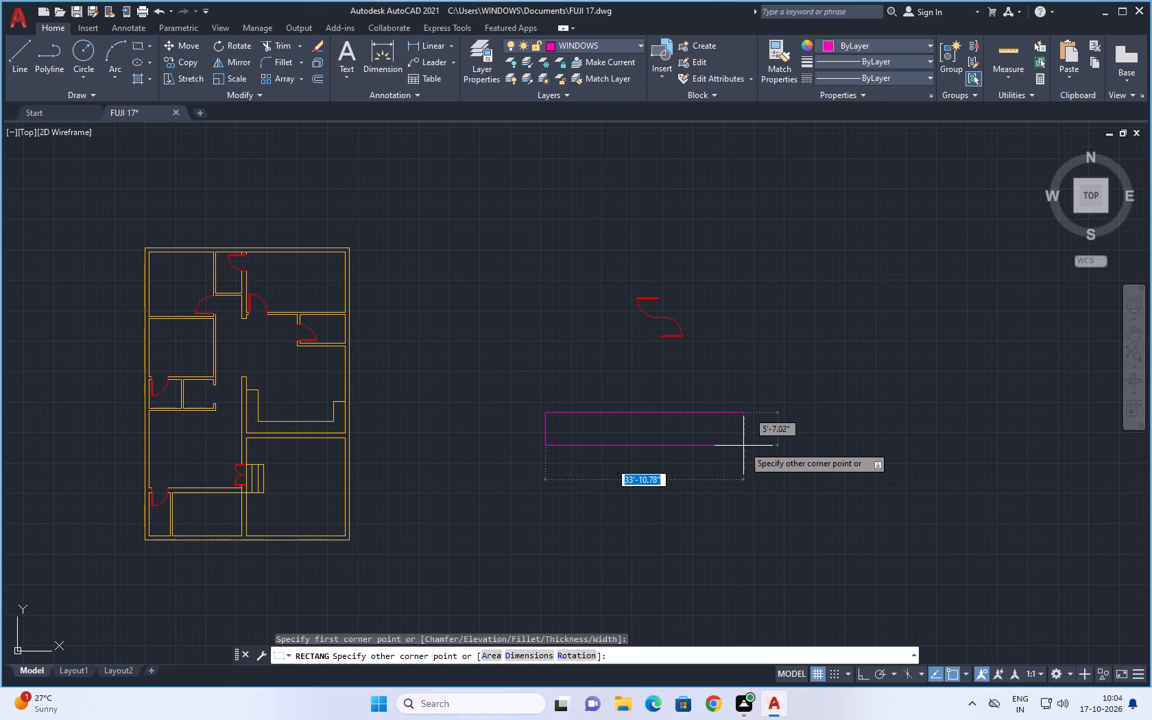
scroll(732, 444, up, 1)
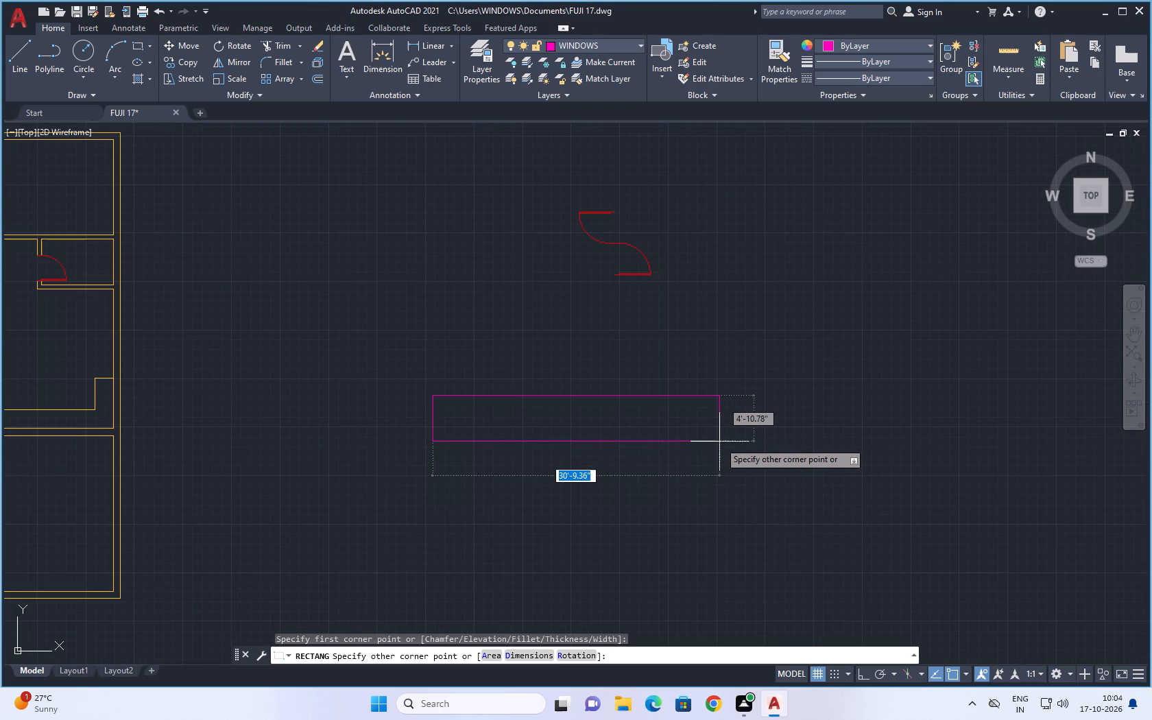
text(4',)
key(9)
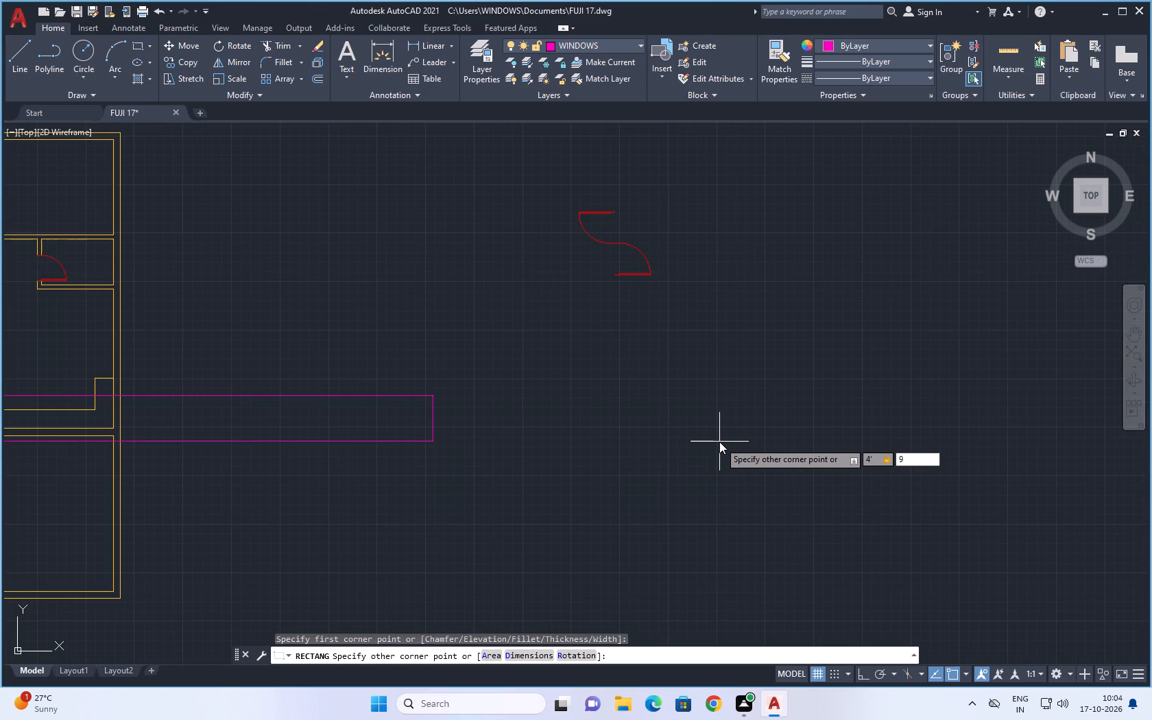
key(shift+quotedbl)
key(Return)
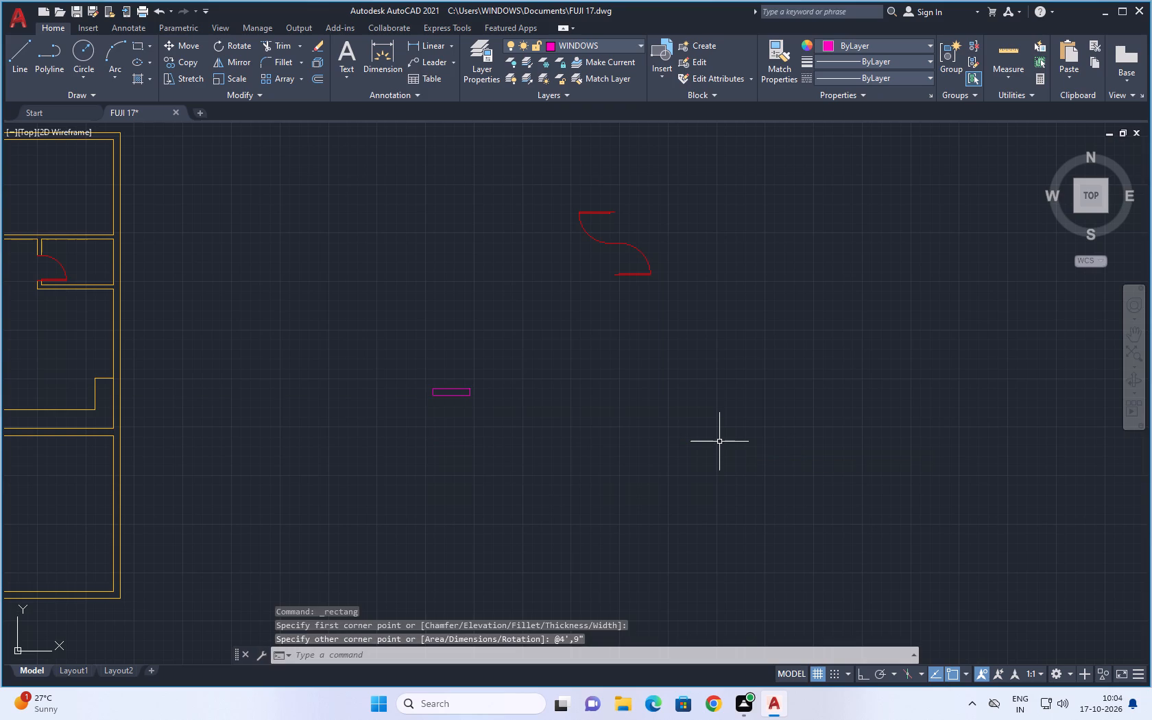
key(Escape)
key(Escape)
Draw a horizontal centre line across the window rectangle, from the midpoint of one short side to the other.
click(29, 57)
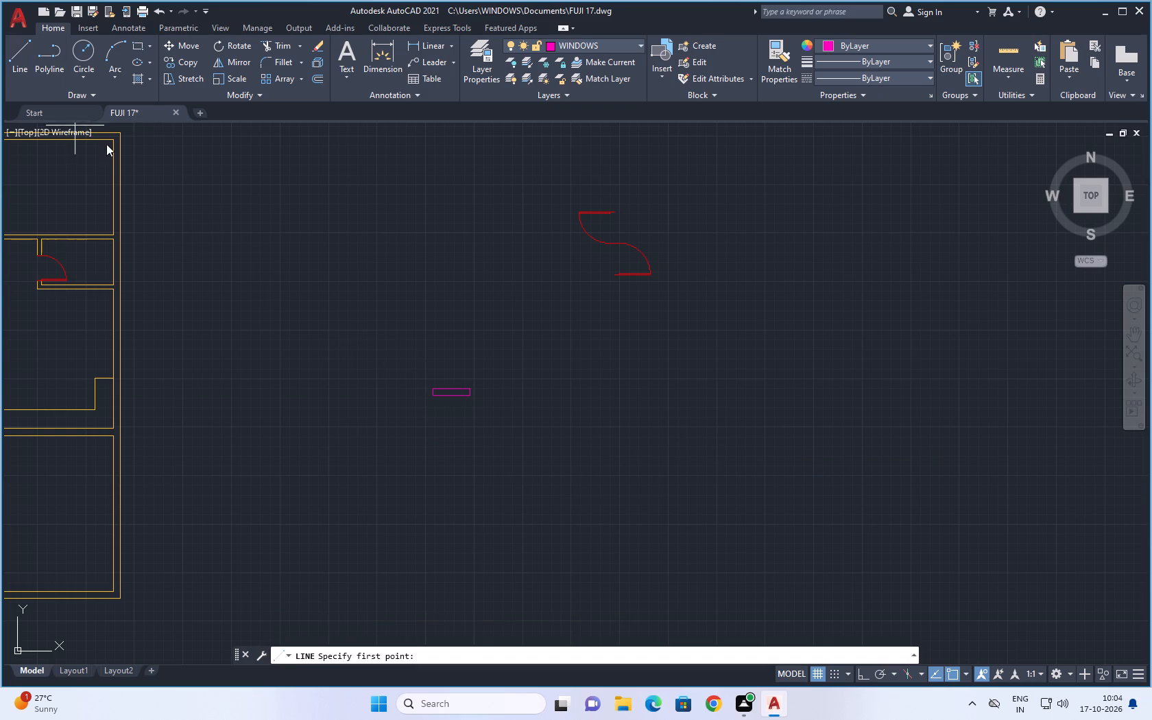
scroll(439, 369, up, 3)
scroll(413, 465, up, 2)
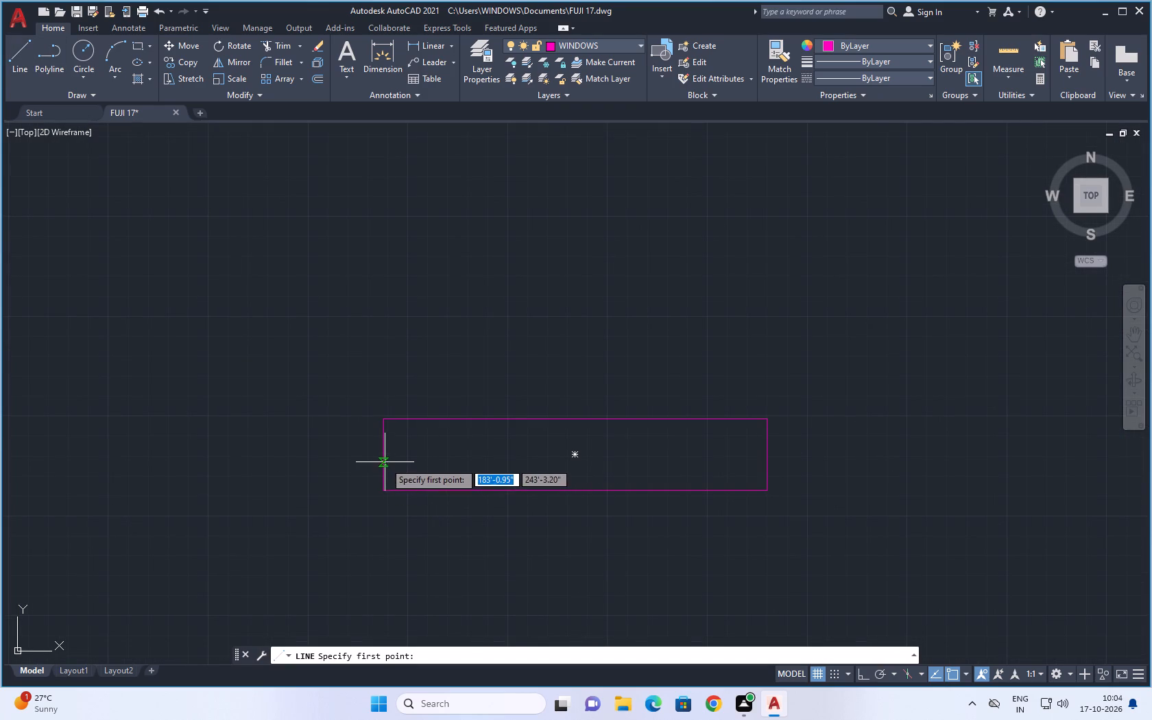
click(383, 459)
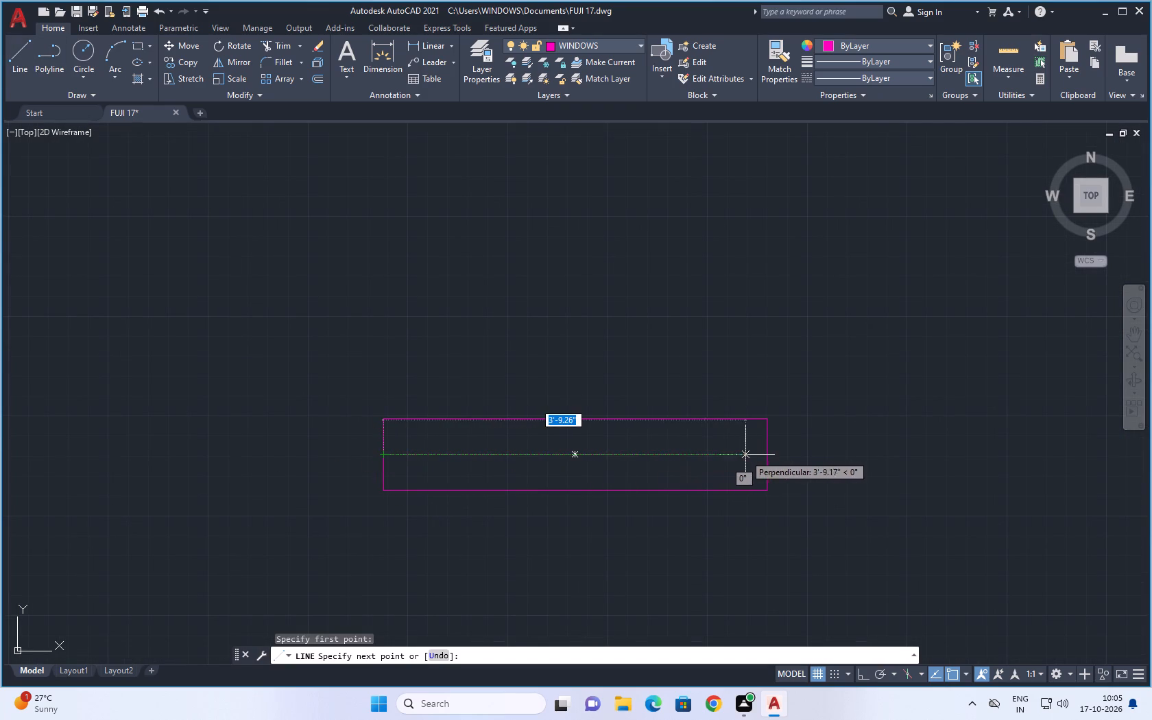
click(768, 454)
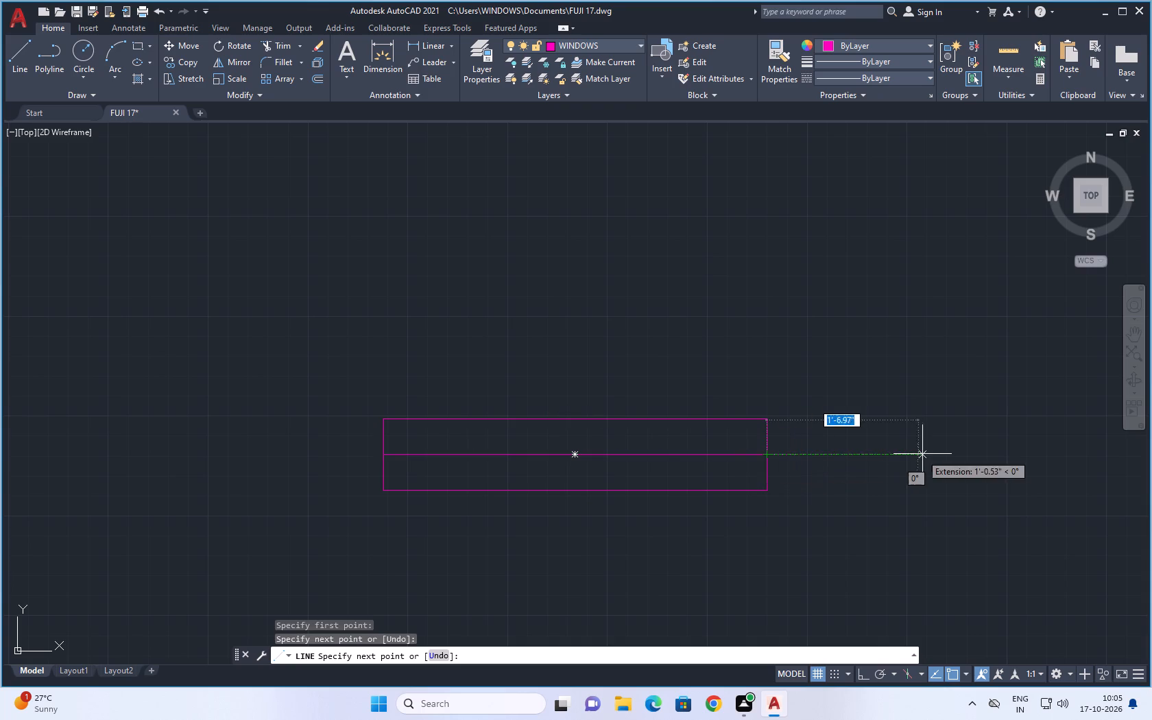
key(Escape)
Offset the window rectangle's centre line by 0.25 to both sides, above and below.
key(o)
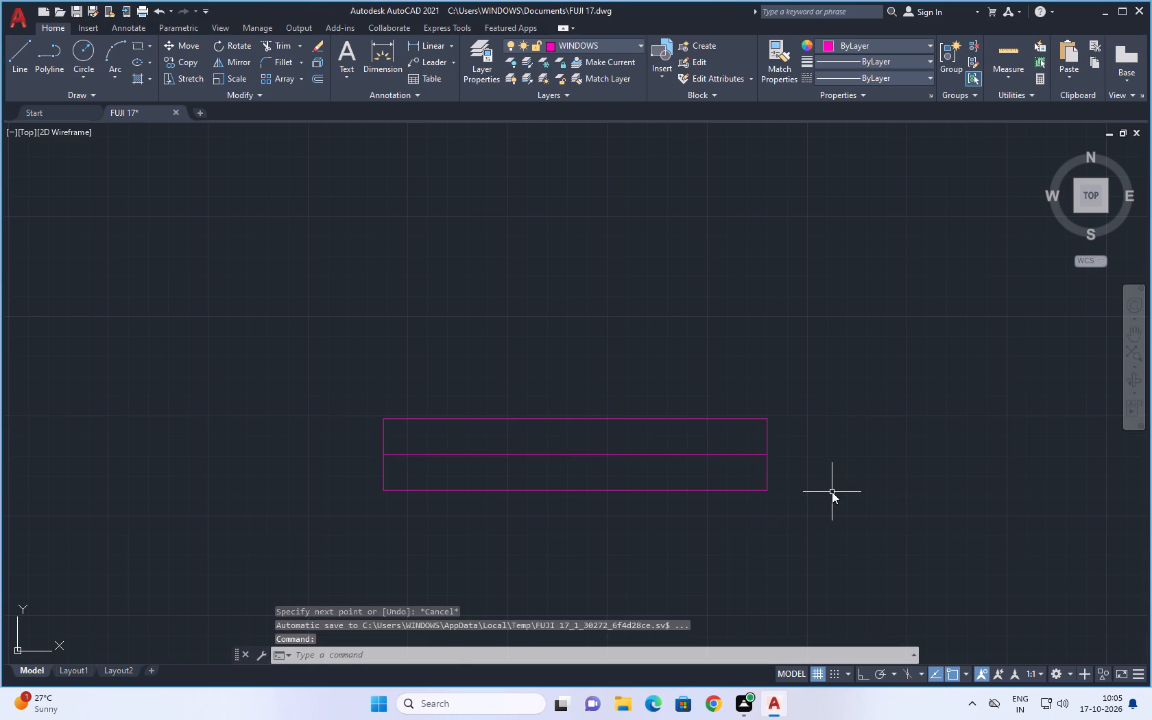
key(Return)
text(0.25)
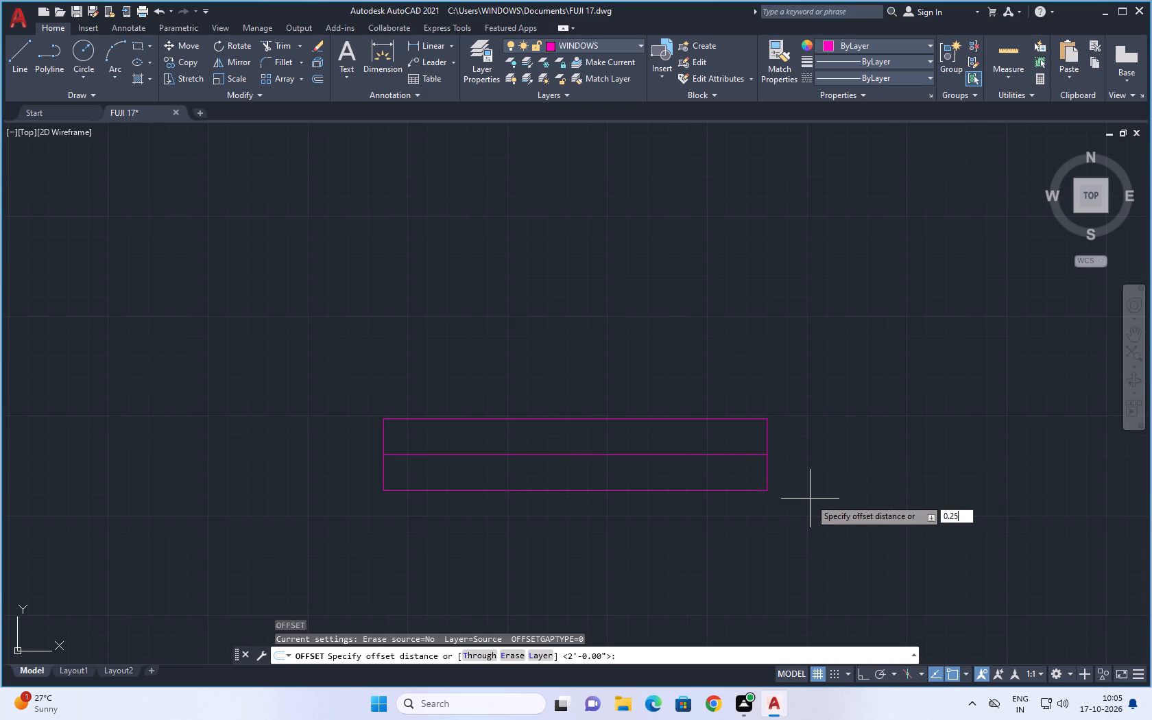
key(Return)
scroll(549, 459, up, 1)
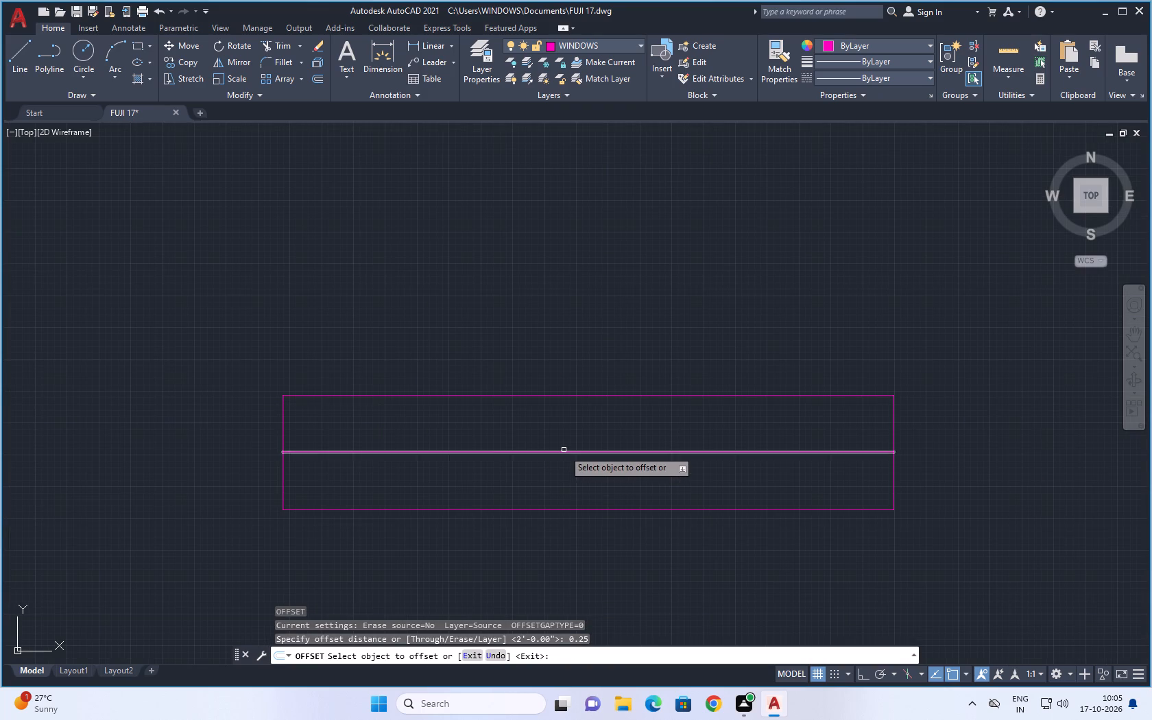
click(564, 453)
click(577, 427)
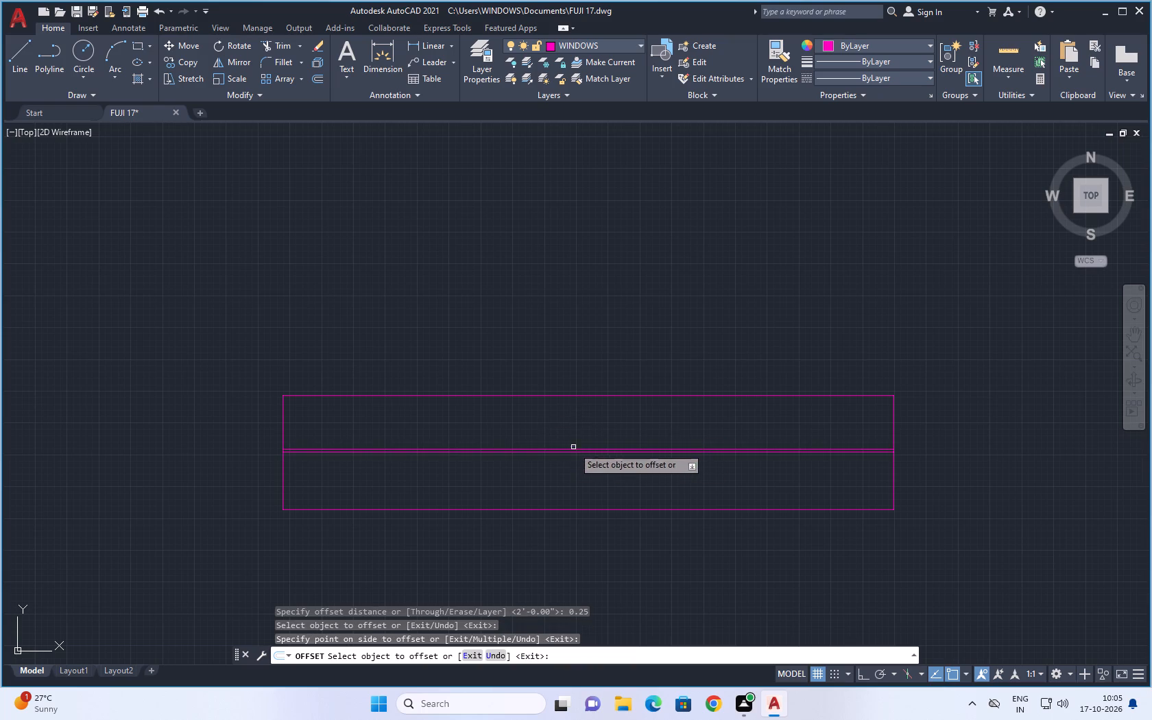
scroll(568, 455, up, 2)
click(573, 450)
click(574, 468)
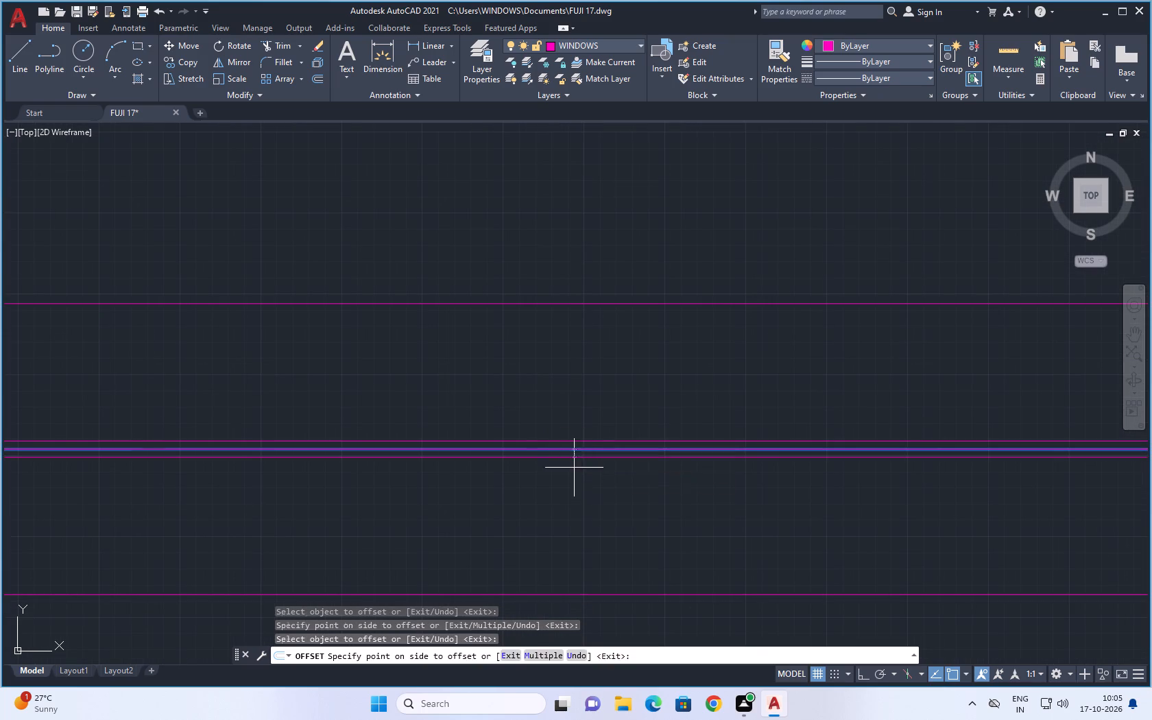
key(Escape)
key(Escape)
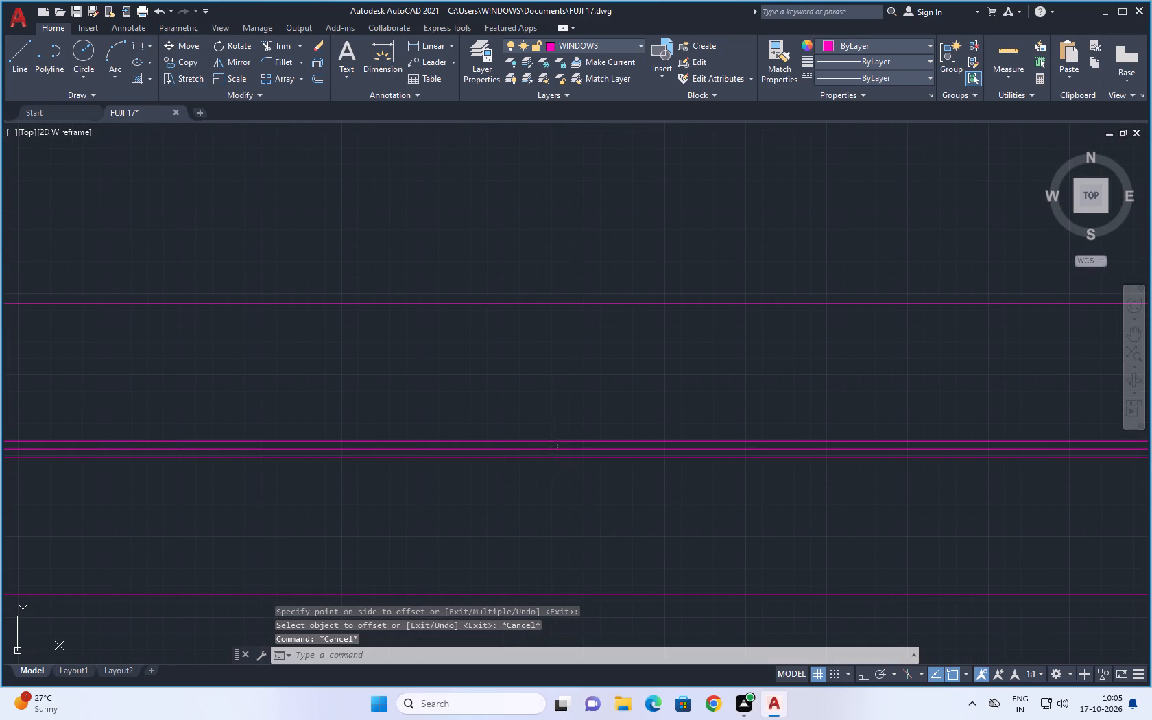
Delete the original centre line between the two offset lines.
click(557, 451)
key(Delete)
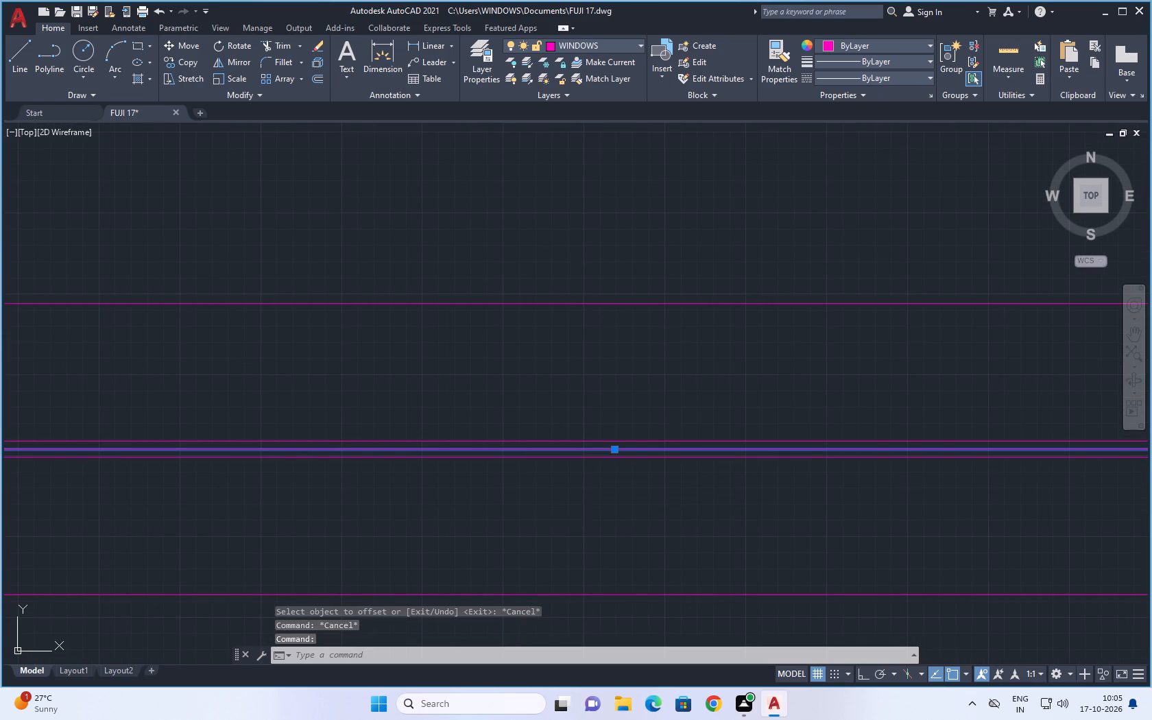
Group the window rectangle and its two inner lines into one object.
scroll(613, 517, down, 3)
middle_drag(691, 588, 645, 508)
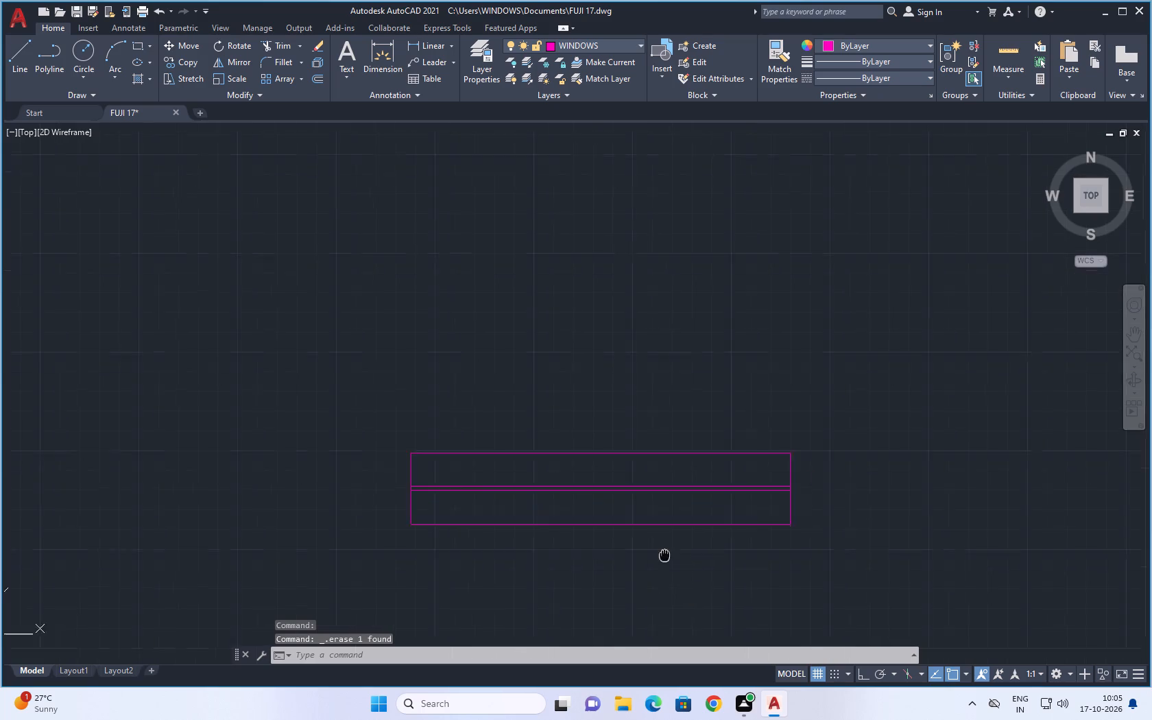
middle_drag(645, 508, 615, 446)
key(Escape)
key(Escape)
drag(224, 230, 231, 230)
click(840, 498)
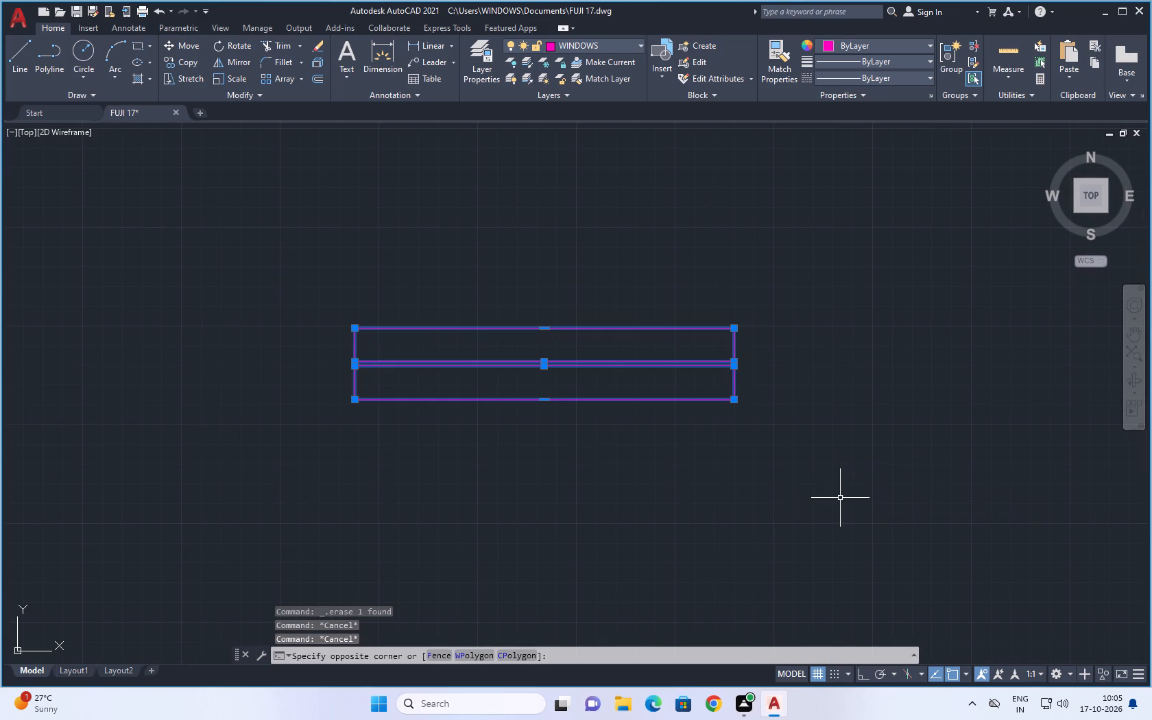
text(G)
key(space)
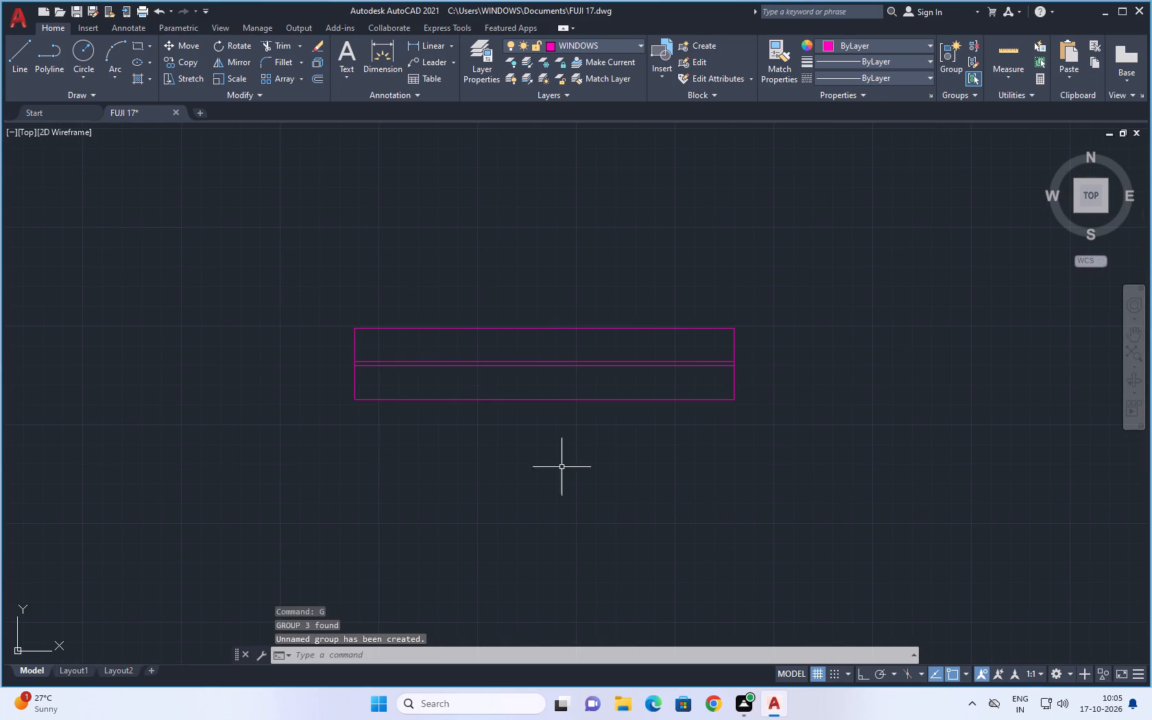
Copy the window group by its long side's midpoint into the bottom exterior wall, centred on the lower middle room beside the narrow corner room.
scroll(561, 467, down, 4)
middle_drag(579, 492, 813, 398)
scroll(787, 418, down, 2)
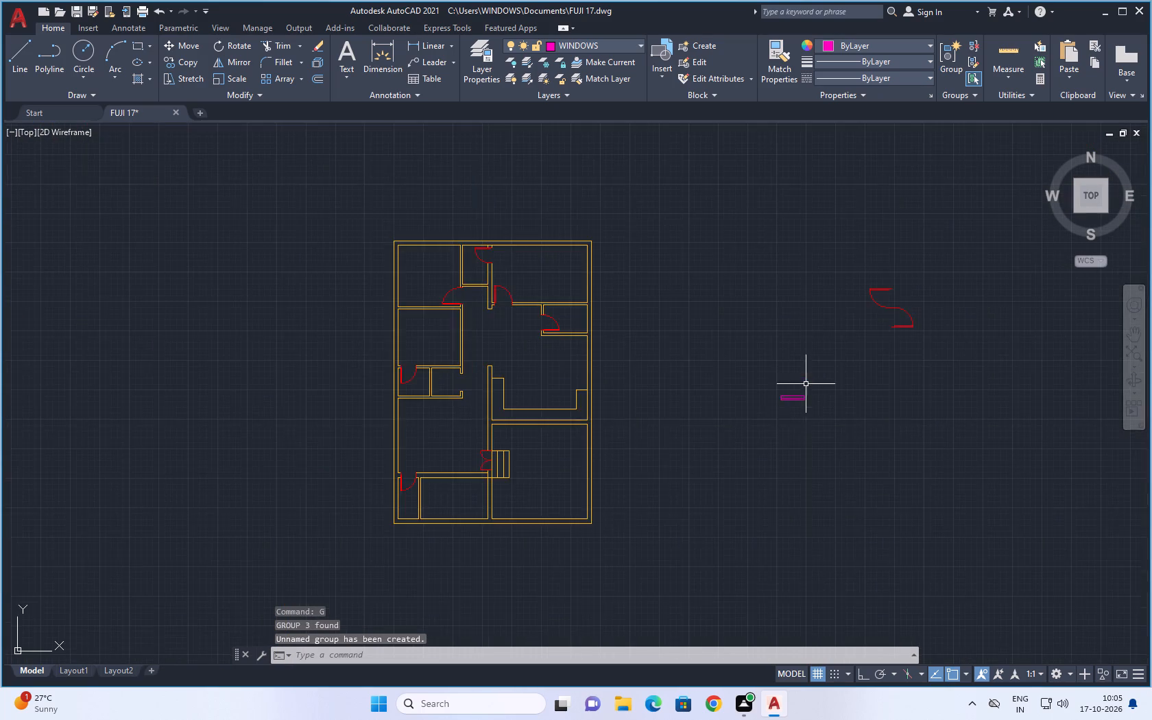
scroll(806, 379, up, 3)
drag(854, 388, 843, 409)
click(651, 527)
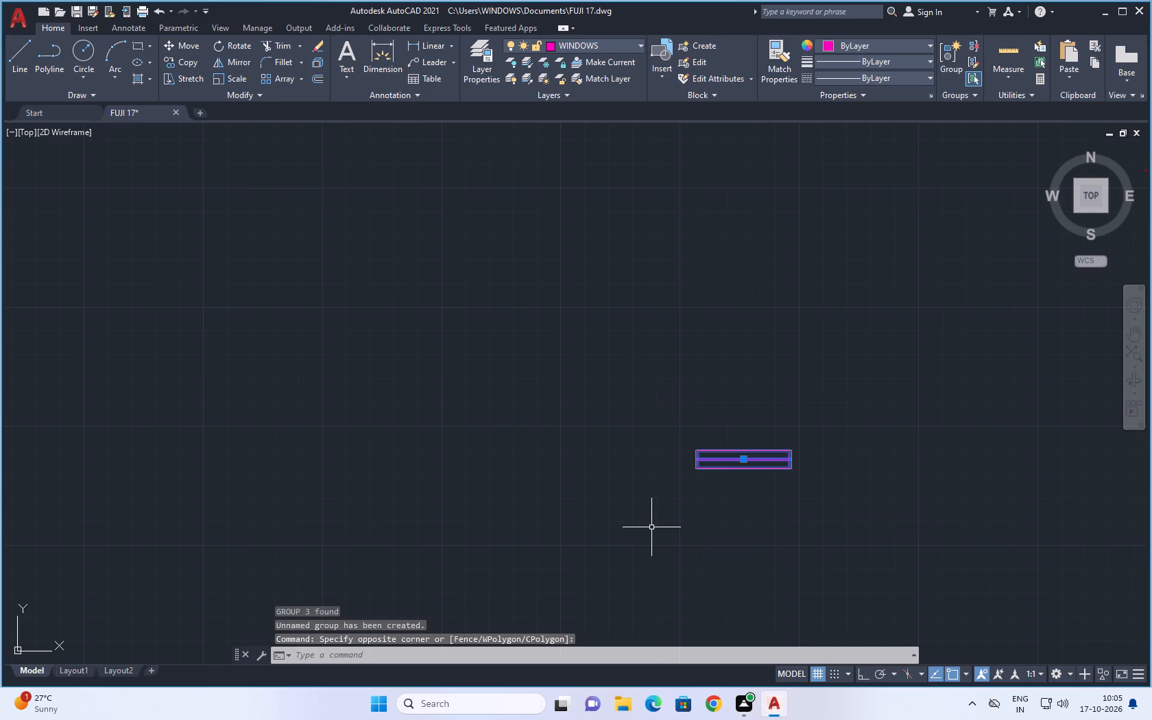
text(CO)
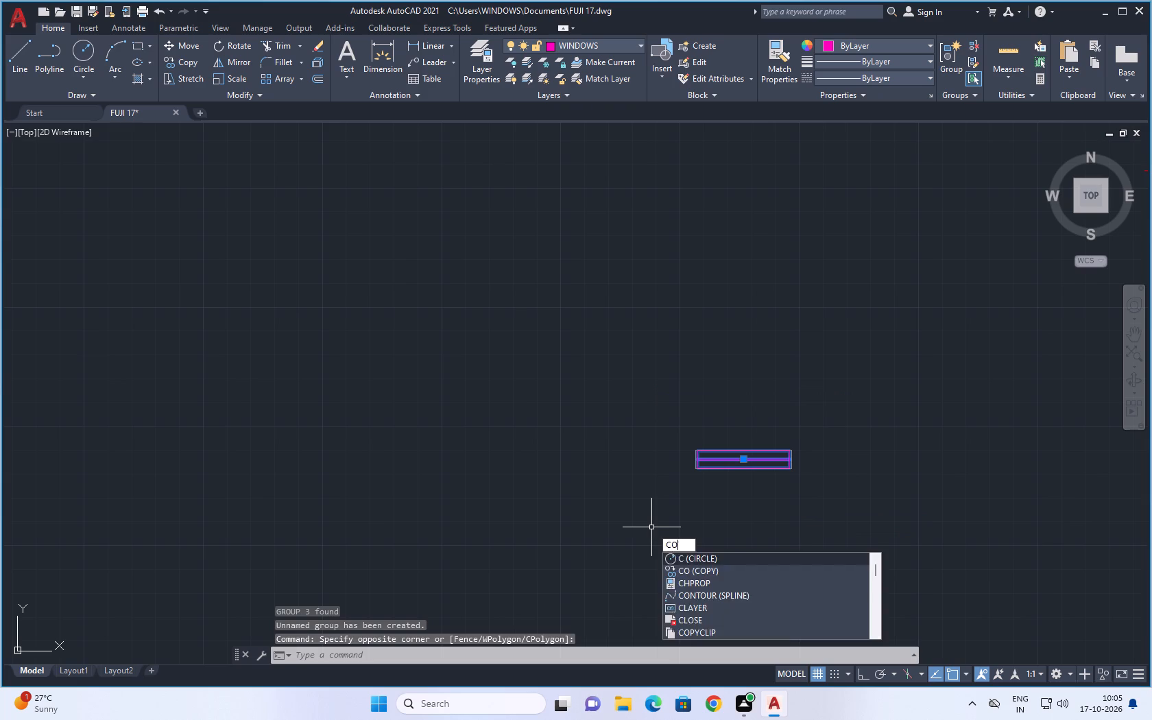
key(space)
click(743, 451)
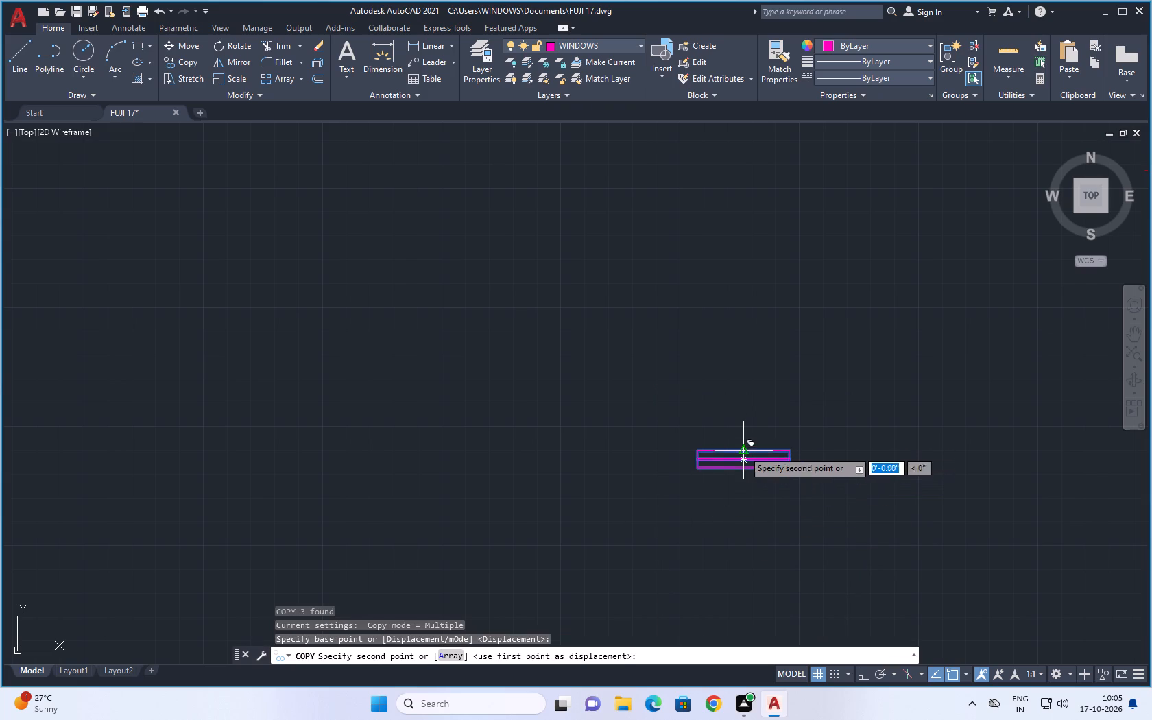
scroll(328, 462, down, 4)
middle_drag(320, 495, 640, 417)
scroll(495, 468, down, 1)
scroll(551, 472, up, 4)
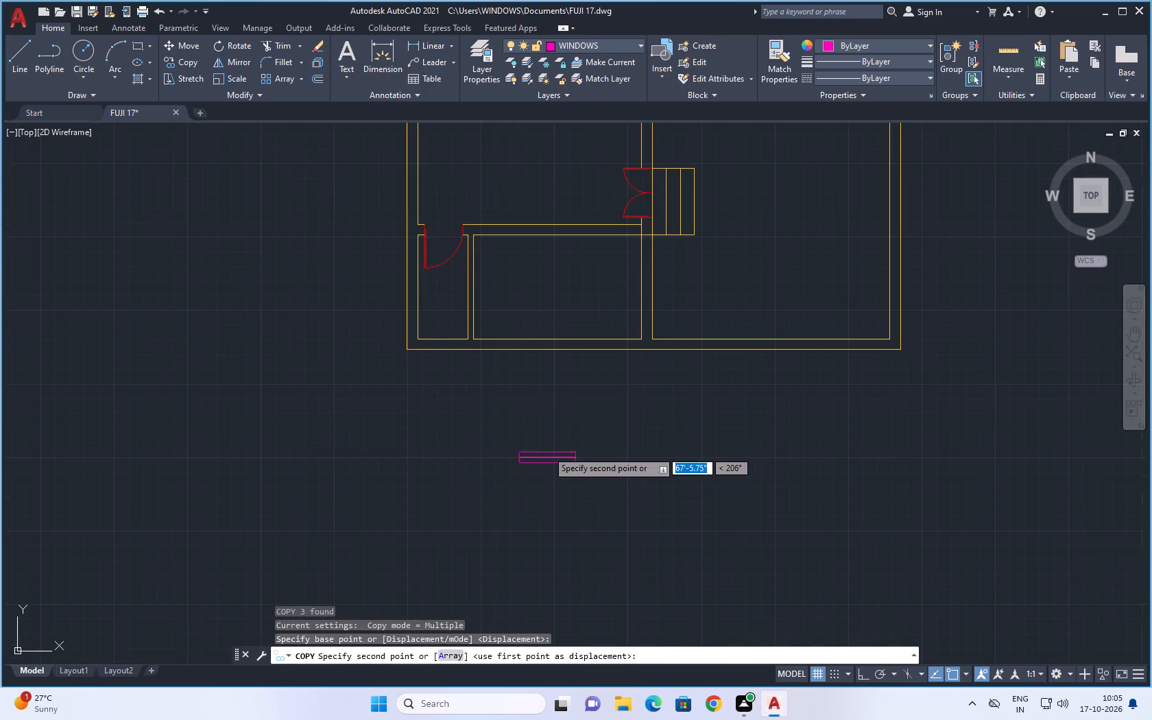
scroll(551, 338, up, 3)
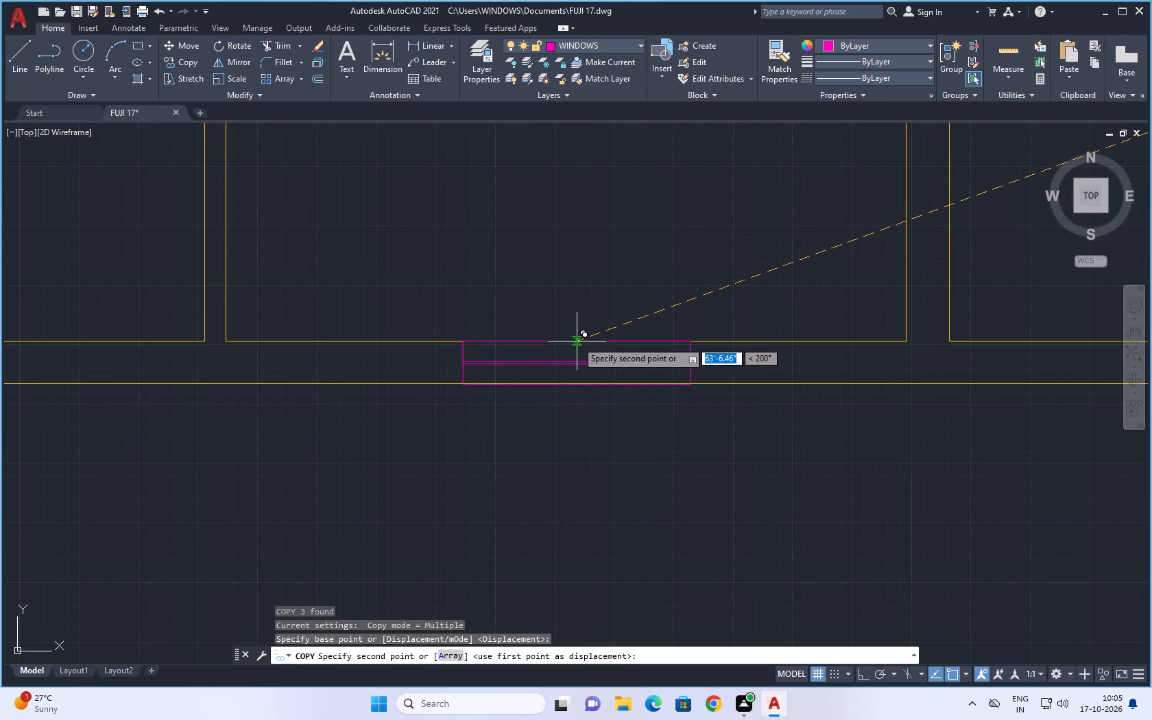
click(564, 339)
Place another copy of the window in the top exterior wall of the upper-left room, flush with the outer wall line.
scroll(564, 448, down, 3)
middle_drag(572, 488, 659, 440)
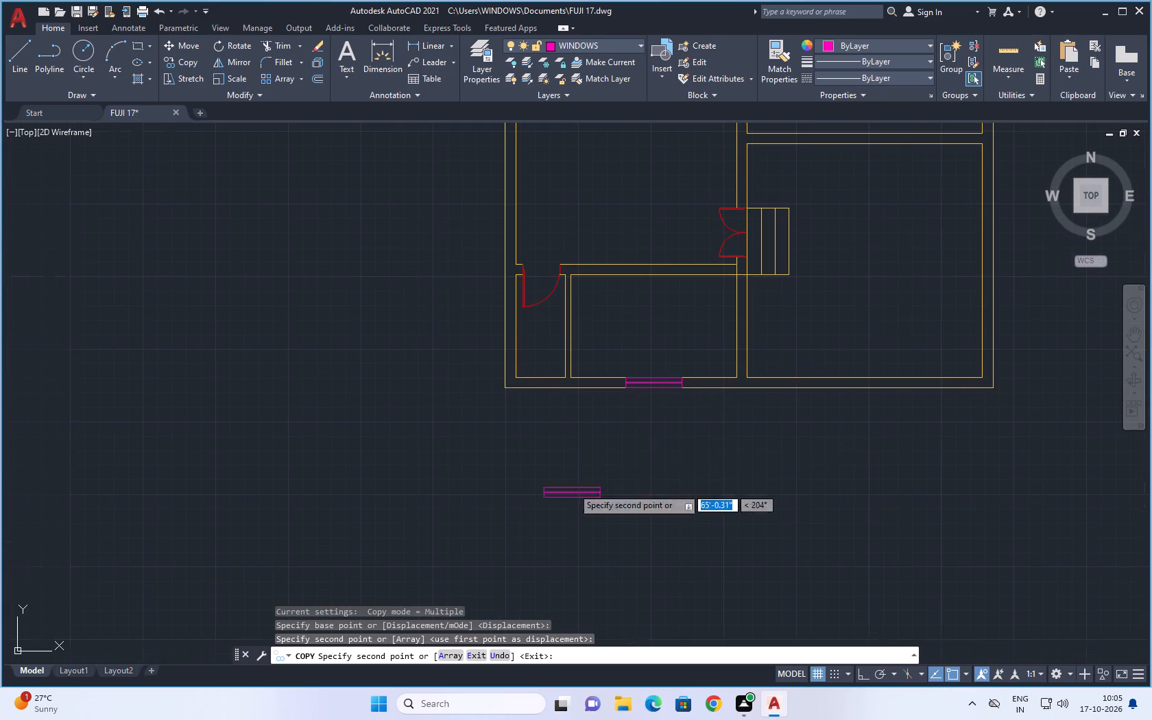
middle_drag(536, 433, 560, 541)
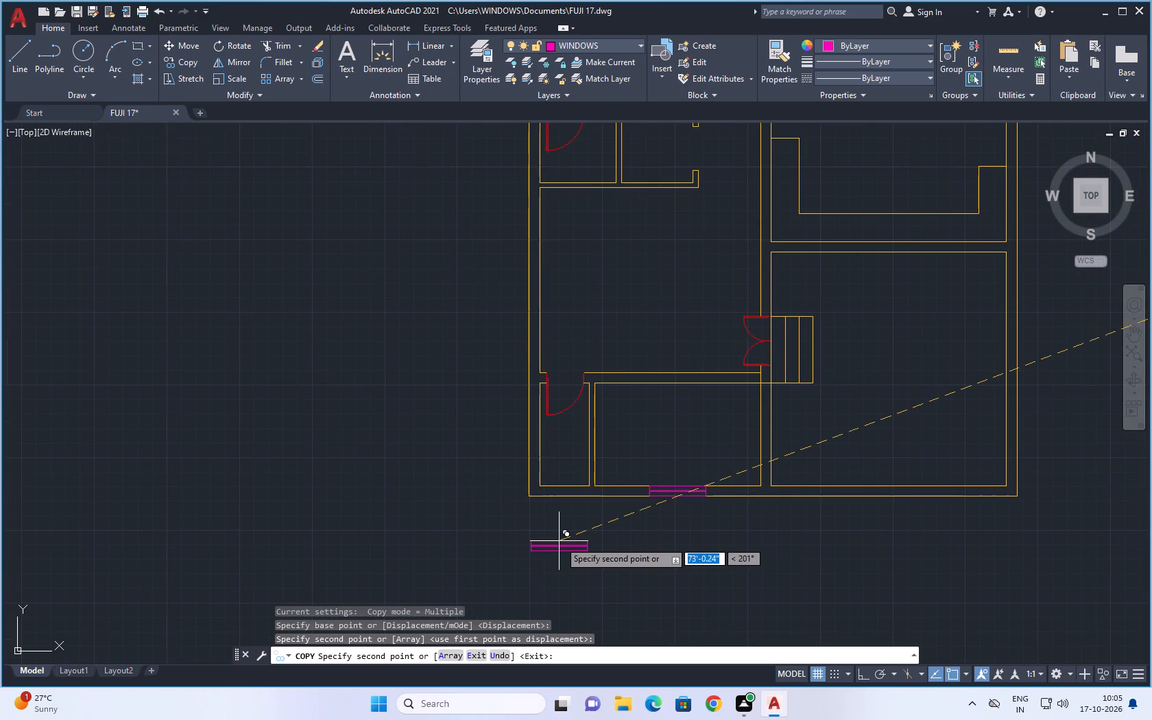
scroll(574, 551, down, 1)
middle_drag(662, 566, 339, 493)
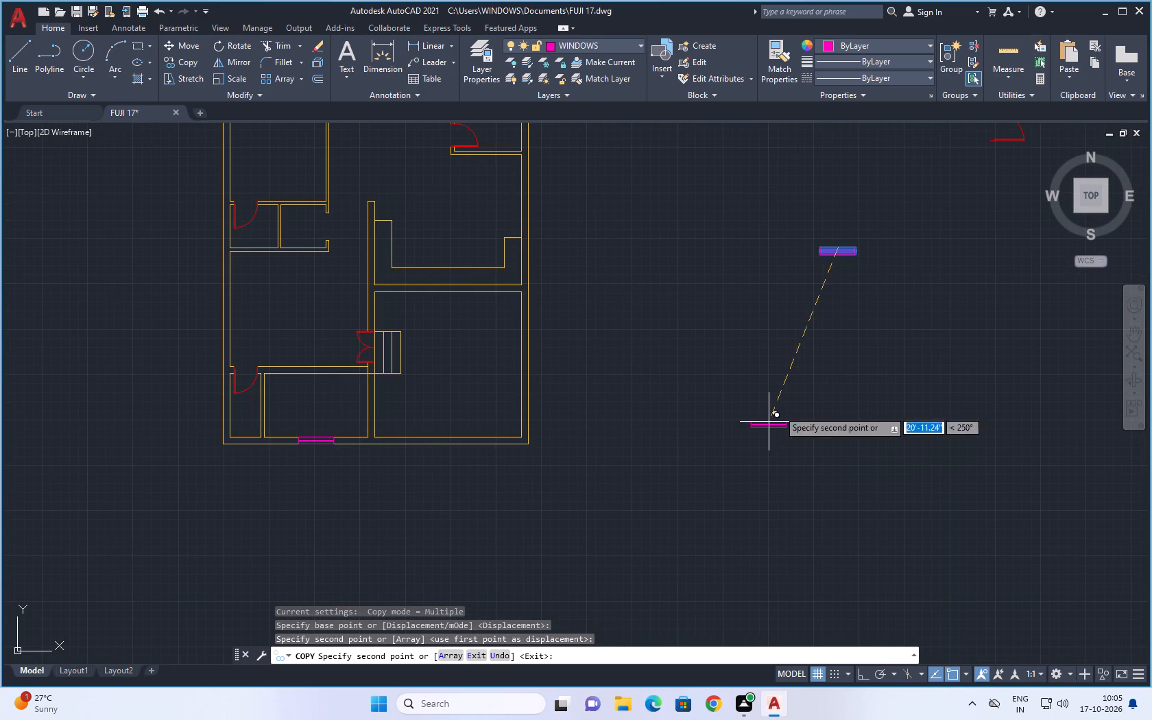
scroll(807, 394, down, 1)
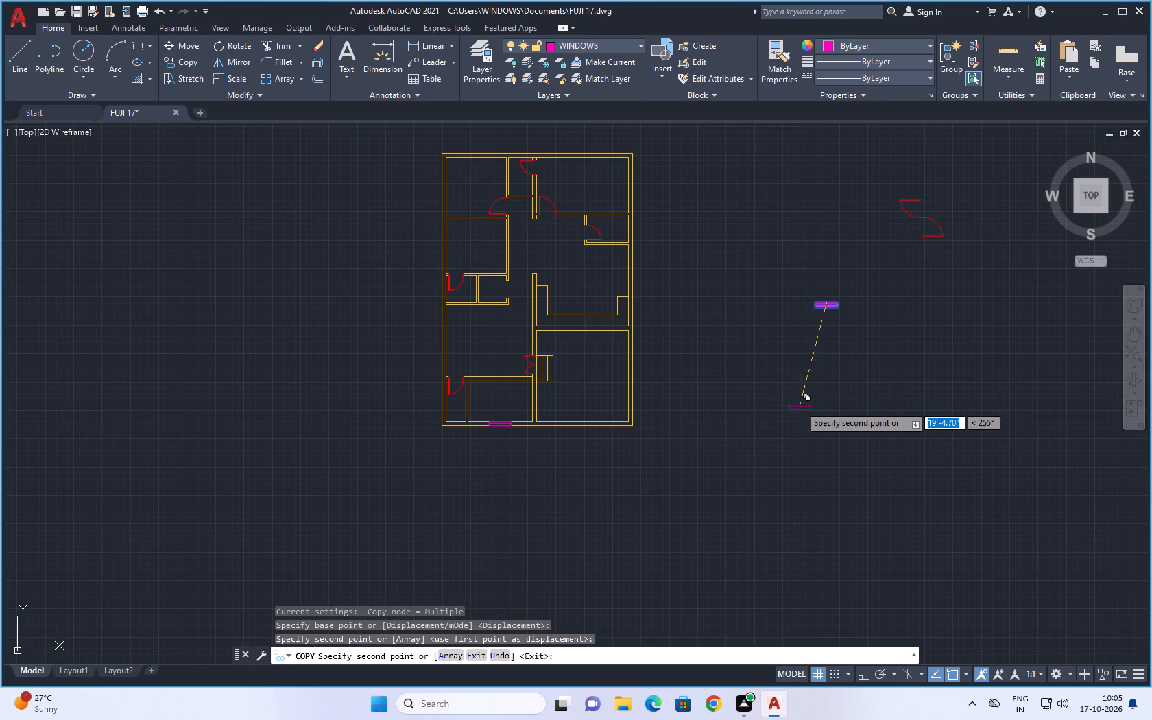
middle_drag(800, 381, 692, 485)
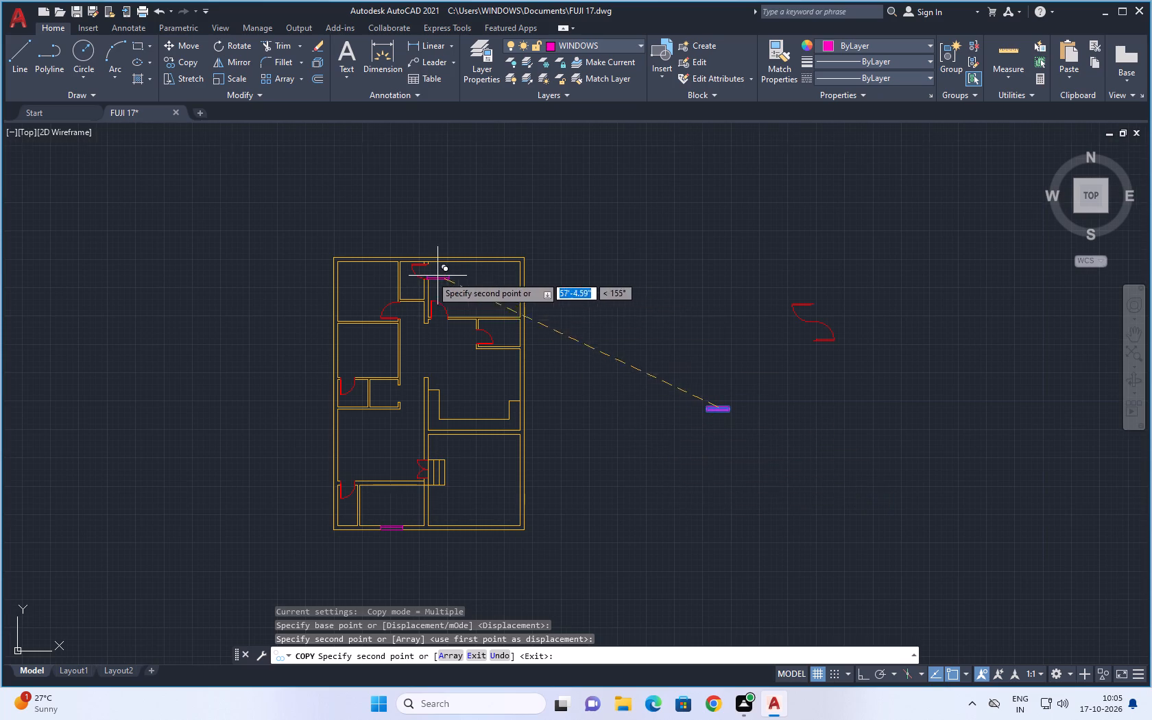
scroll(427, 276, up, 2)
middle_drag(317, 288, 485, 418)
scroll(480, 362, up, 2)
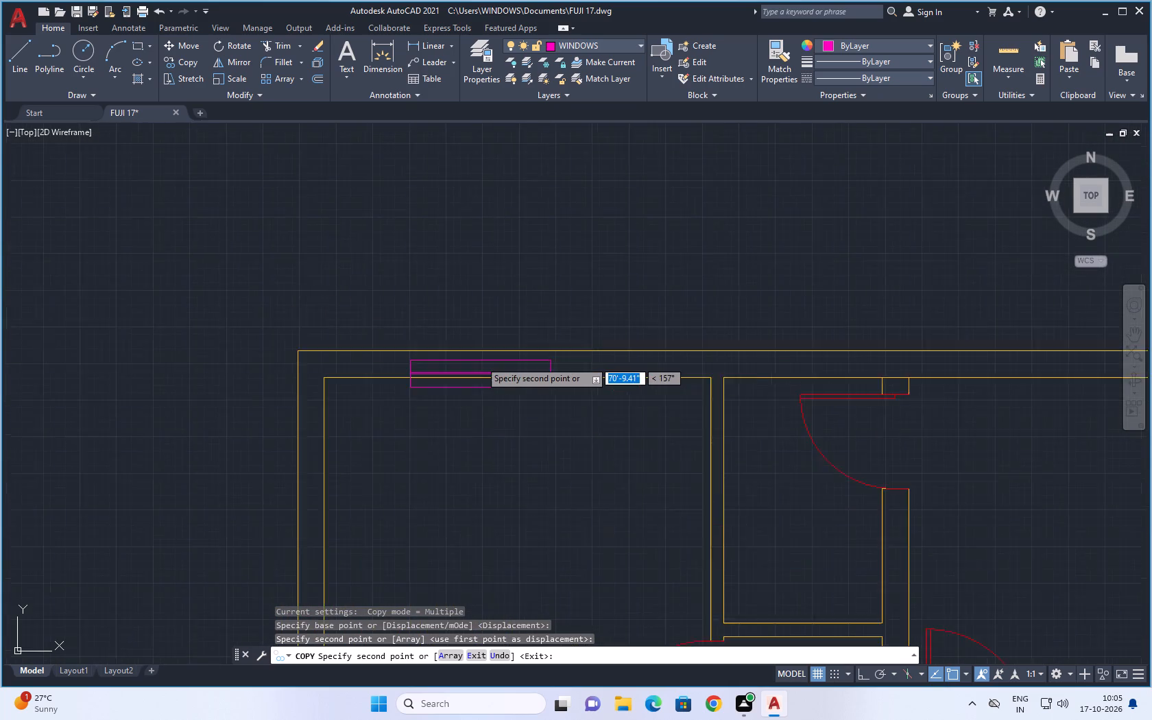
scroll(480, 361, up, 1)
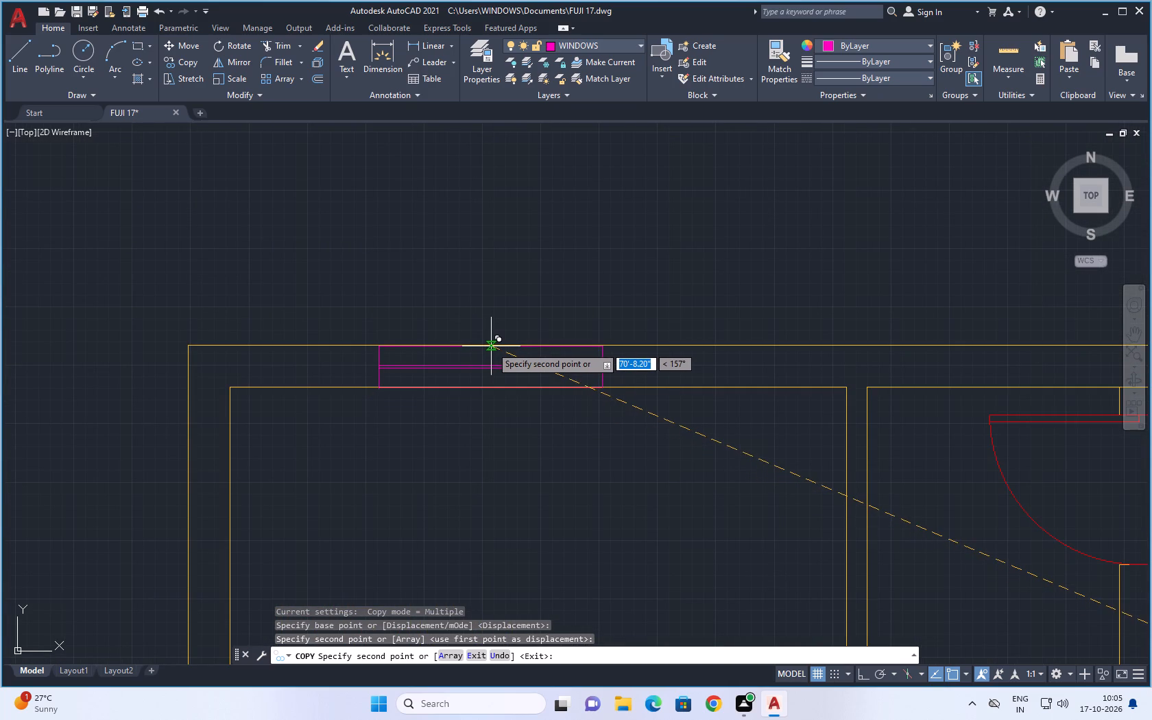
click(512, 347)
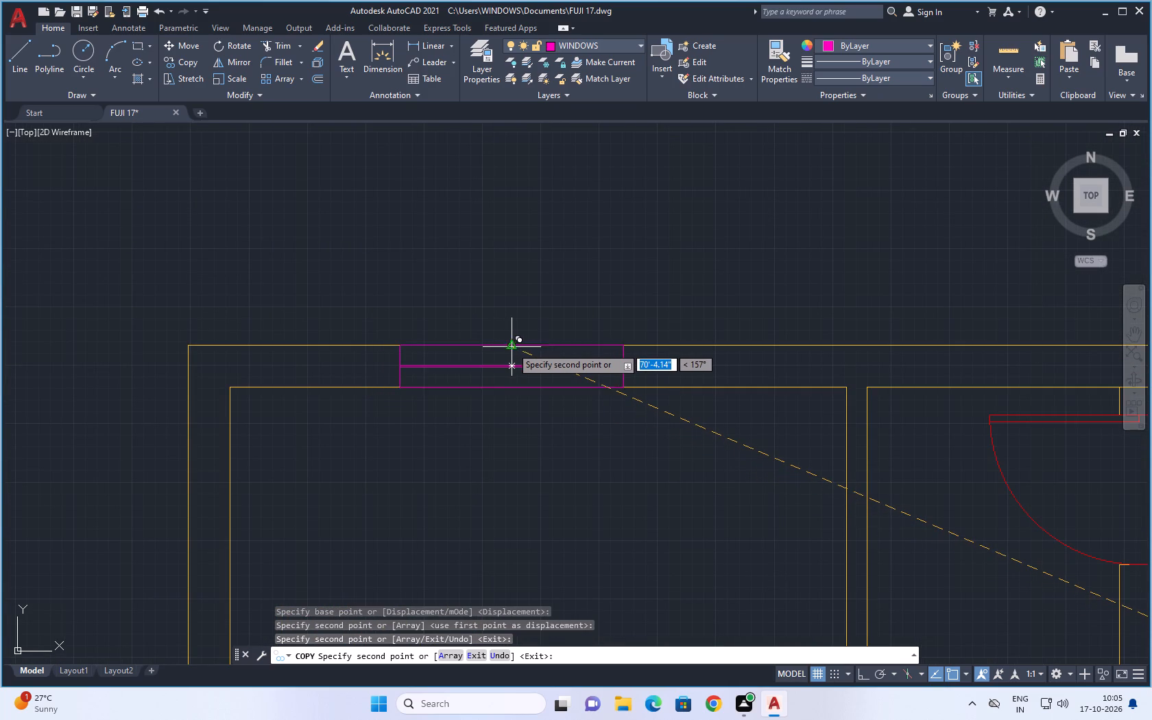
Place a third window copy in the top exterior wall of the upper-right room and finish copying.
scroll(544, 451, down, 2)
middle_drag(555, 464, 476, 365)
scroll(556, 405, down, 2)
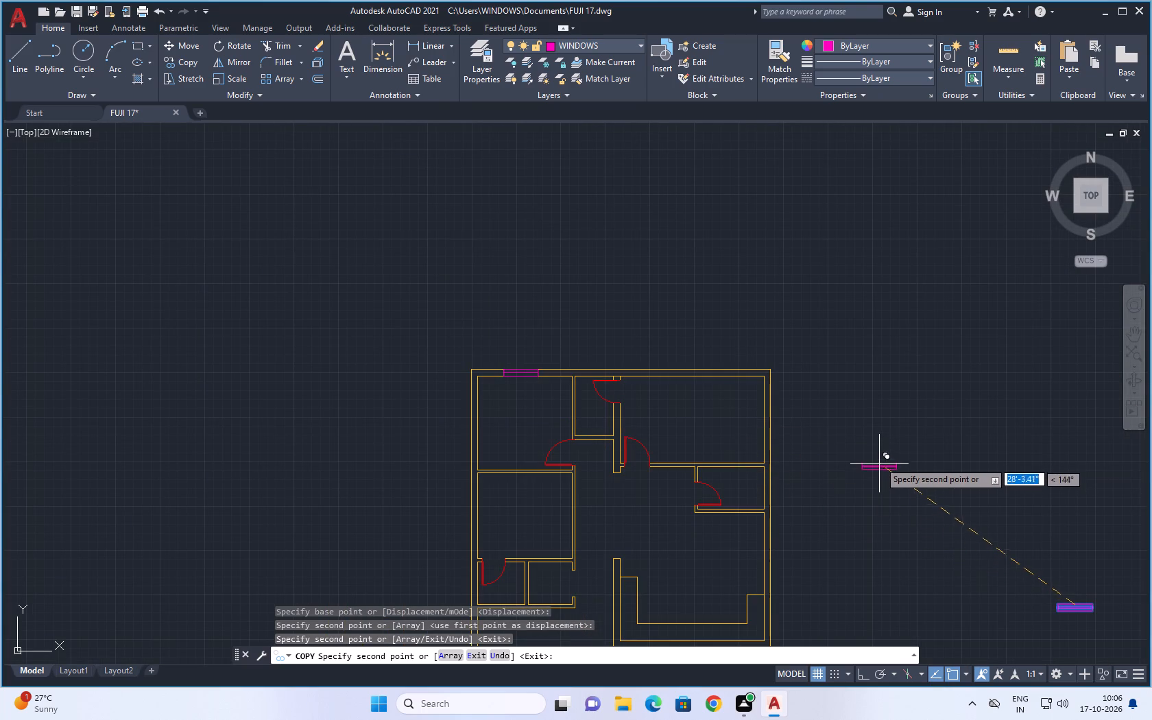
scroll(695, 374, up, 1)
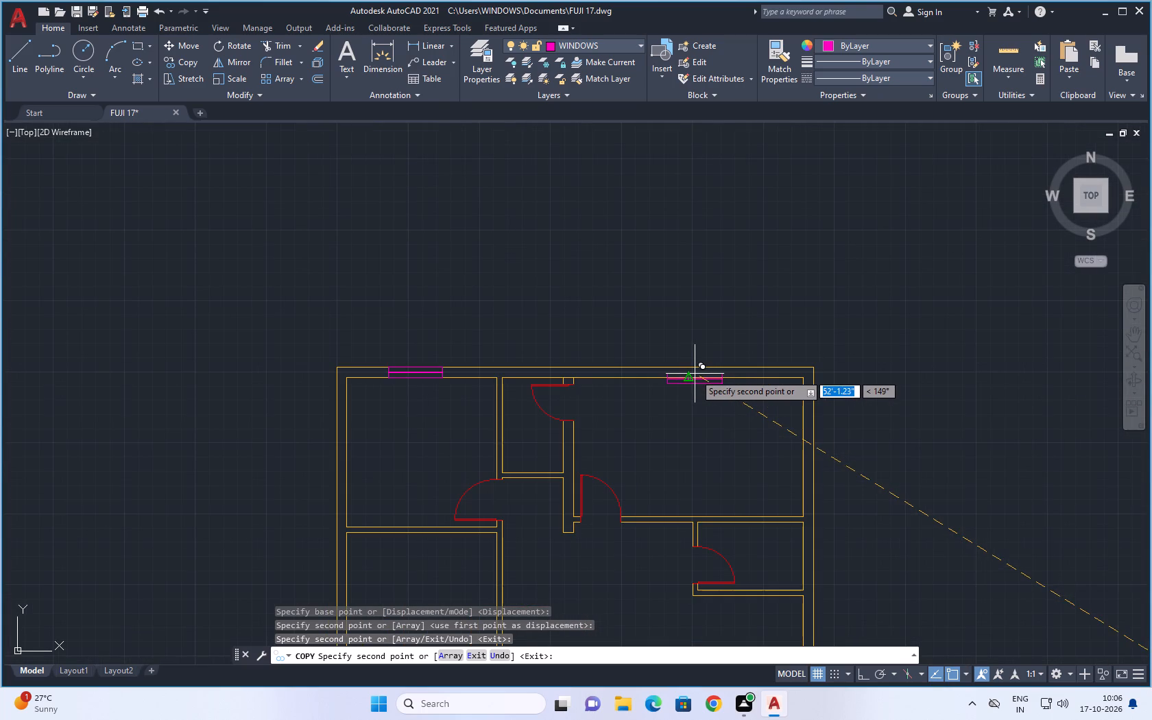
scroll(693, 375, up, 4)
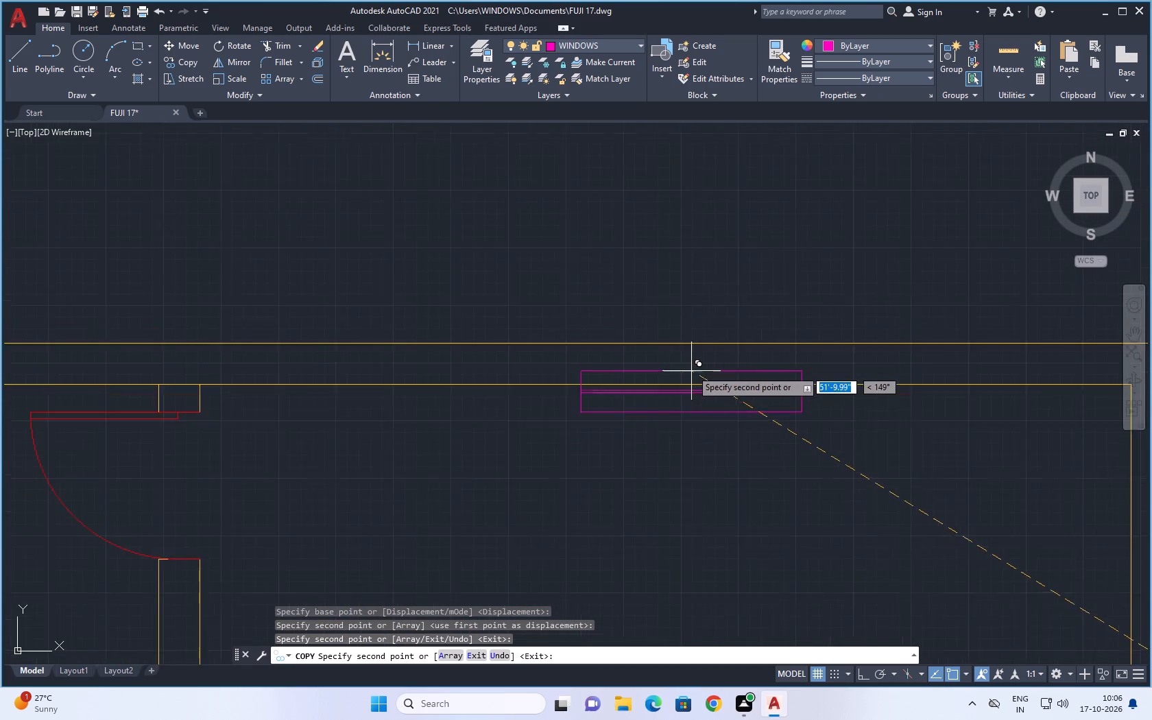
click(704, 327)
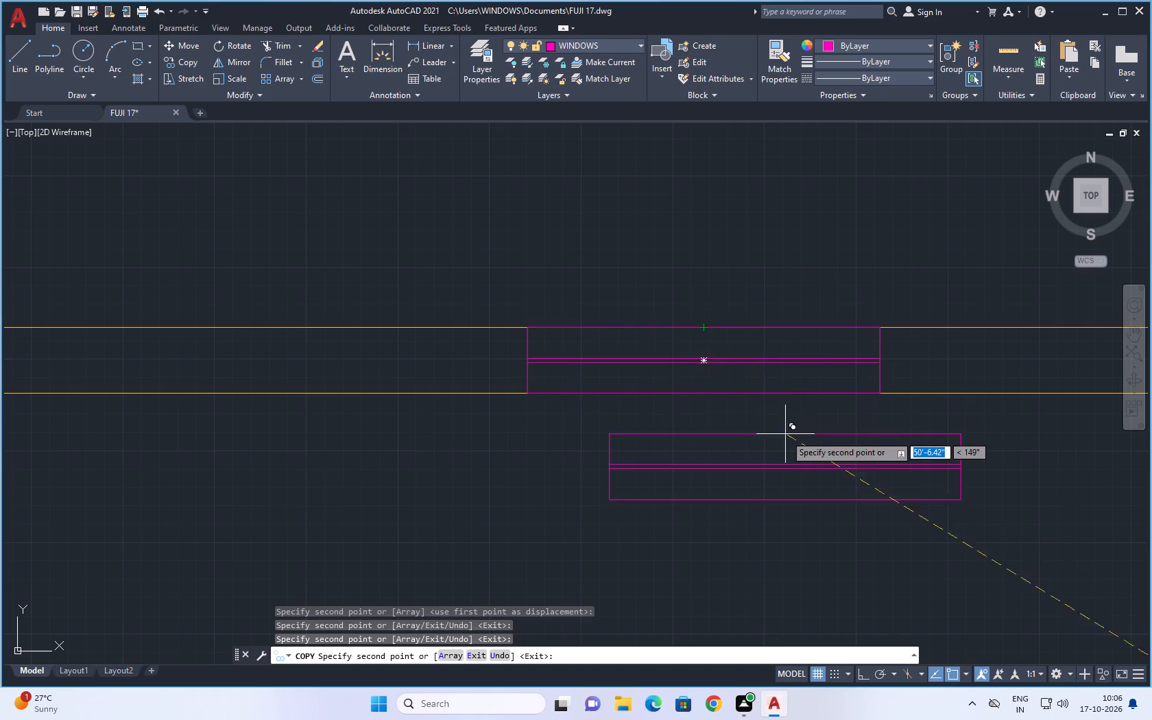
scroll(785, 442, down, 3)
middle_drag(788, 466, 686, 279)
scroll(721, 350, down, 2)
middle_drag(834, 425, 636, 311)
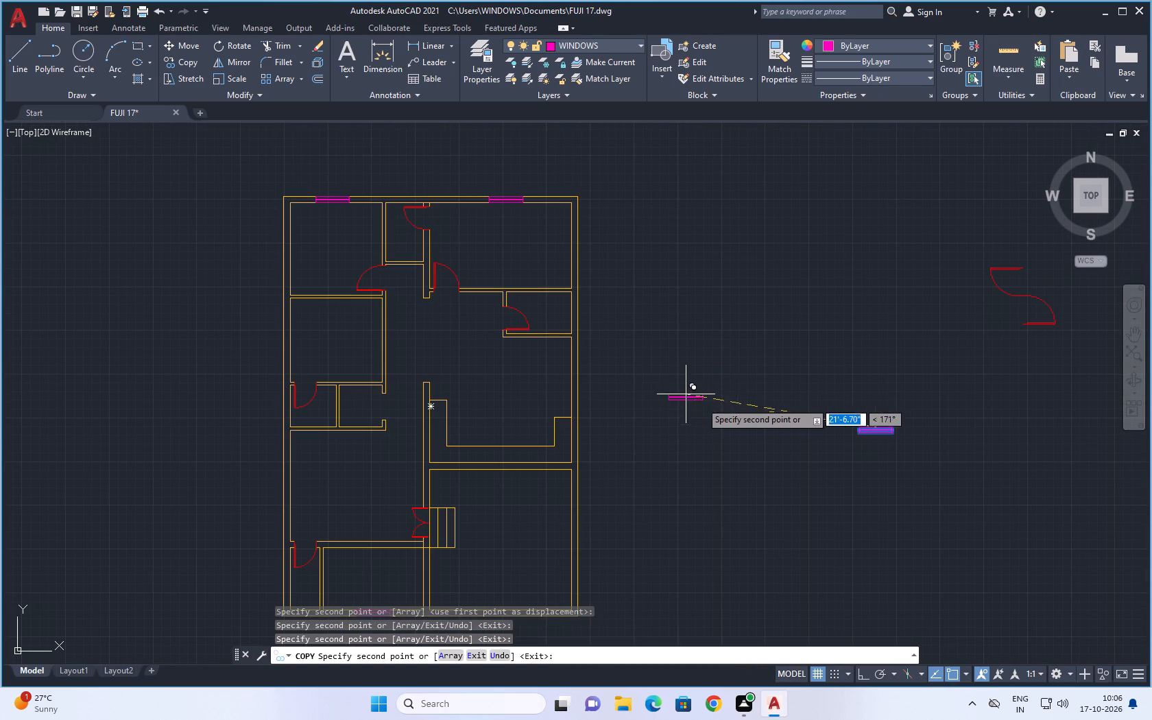
key(Escape)
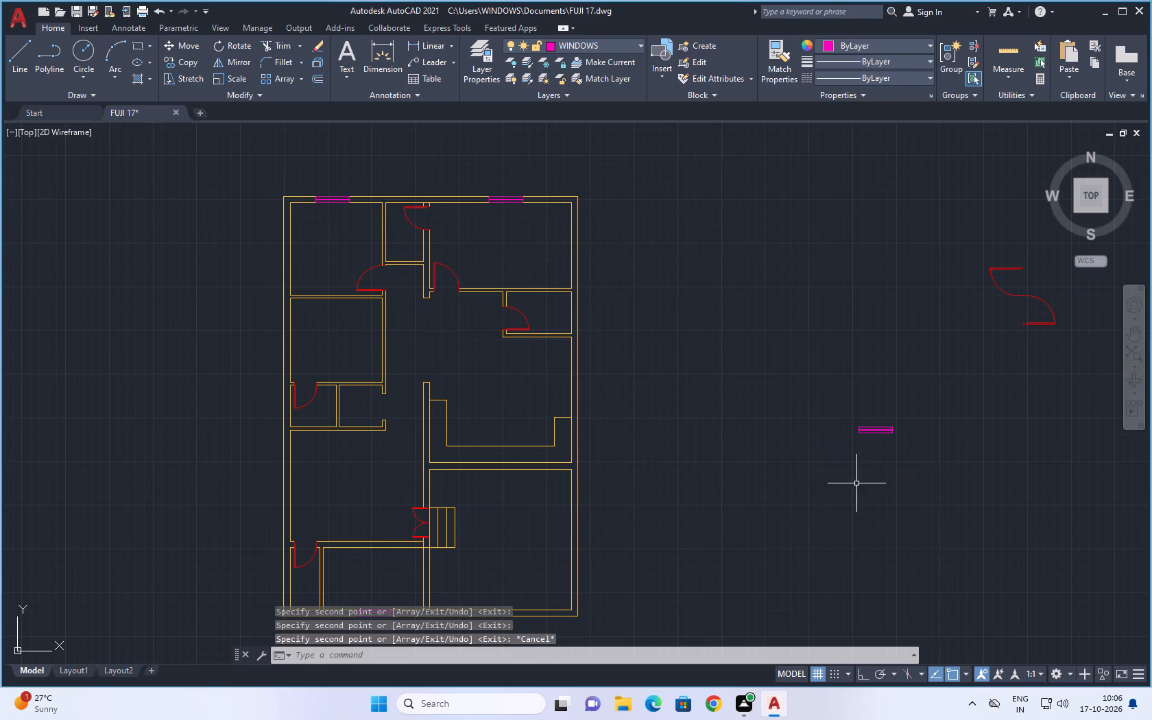
Rotate the original window group outside the plan by 90° about its upper-right corner so that it stands vertical.
middle_drag(854, 484, 767, 418)
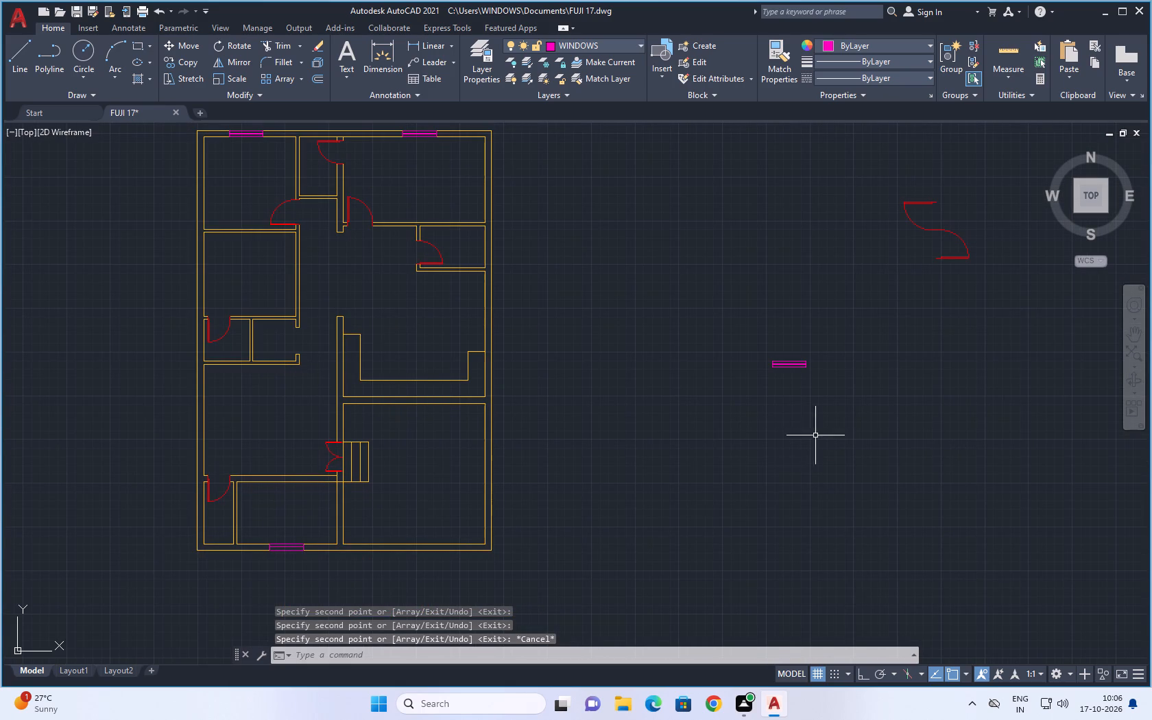
click(848, 331)
click(760, 397)
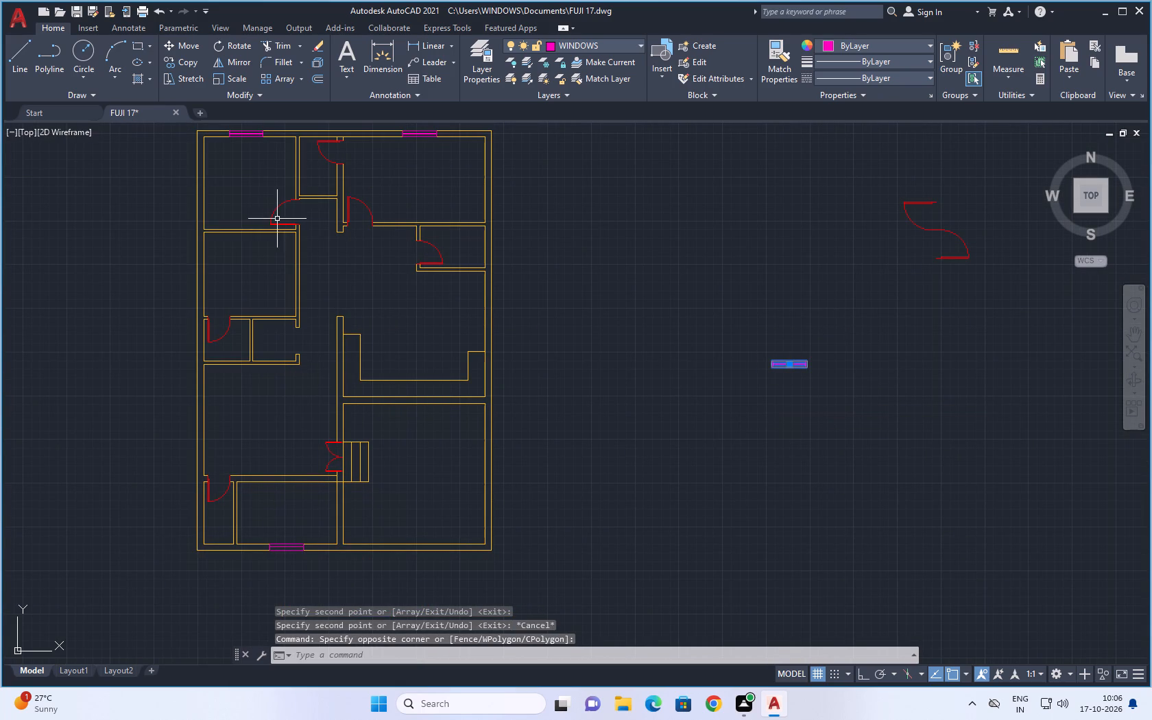
click(224, 47)
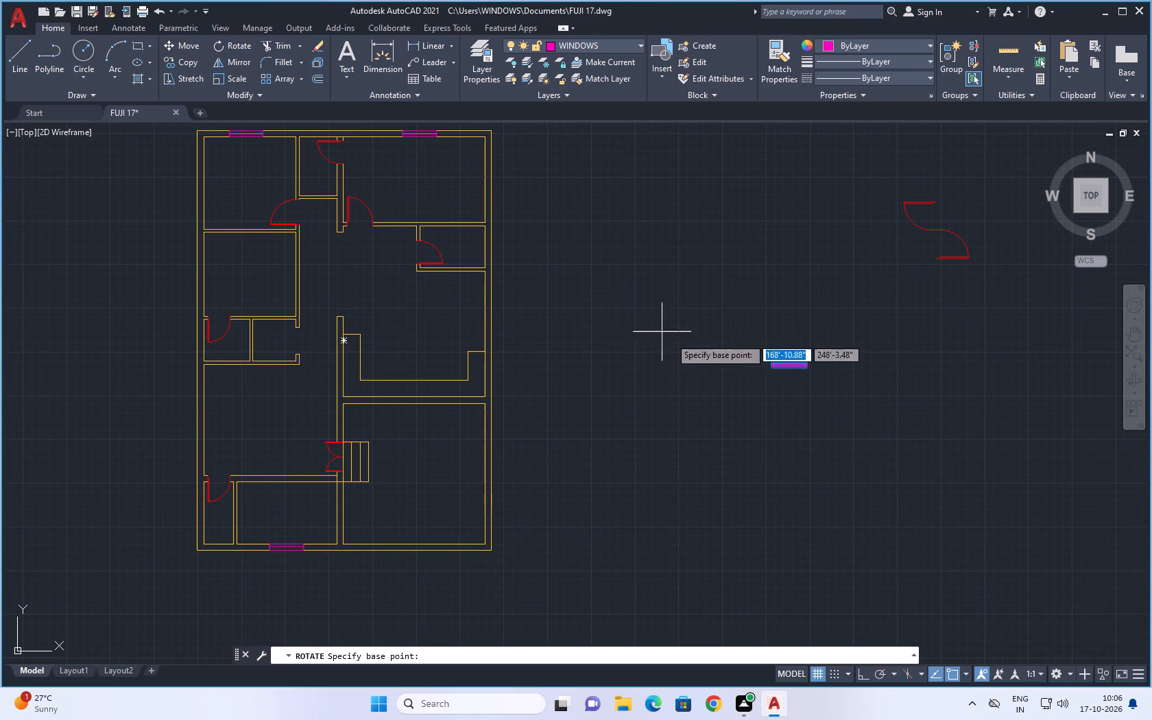
scroll(762, 355, up, 3)
click(934, 376)
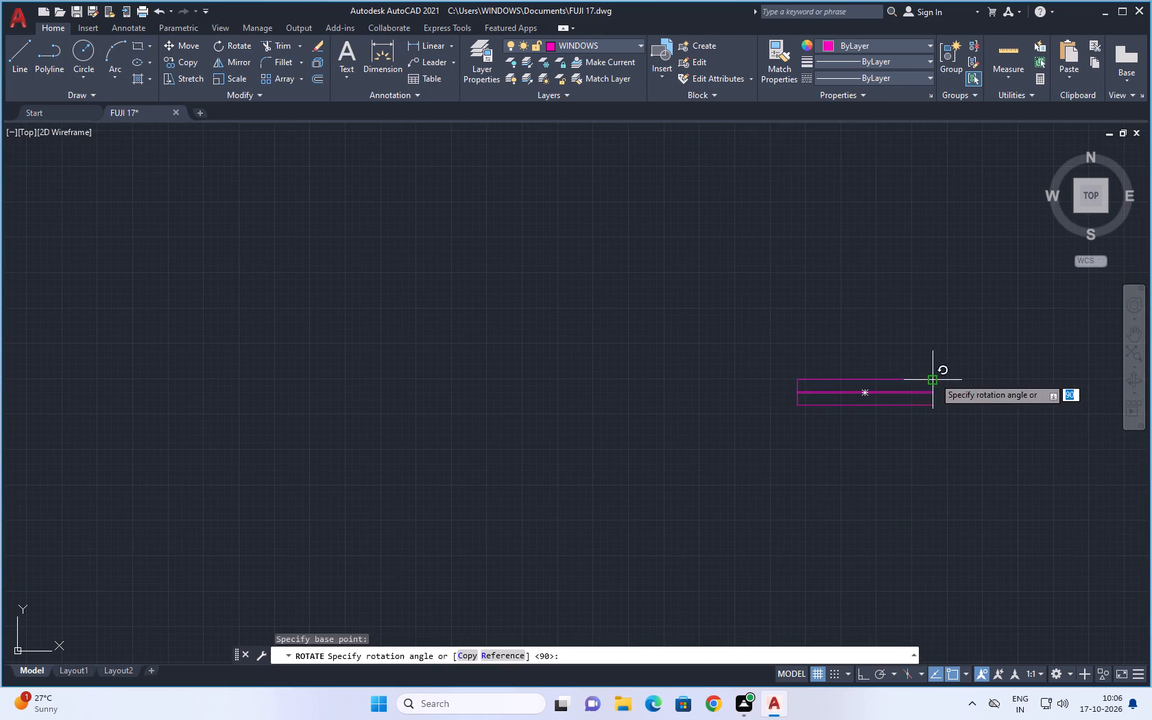
click(931, 282)
Copy the vertical window by its long right side's midpoint into the left exterior wall, centred on the large lower-left room's inner wall line.
scroll(913, 305, down, 2)
middle_drag(902, 314, 658, 262)
drag(778, 265, 750, 291)
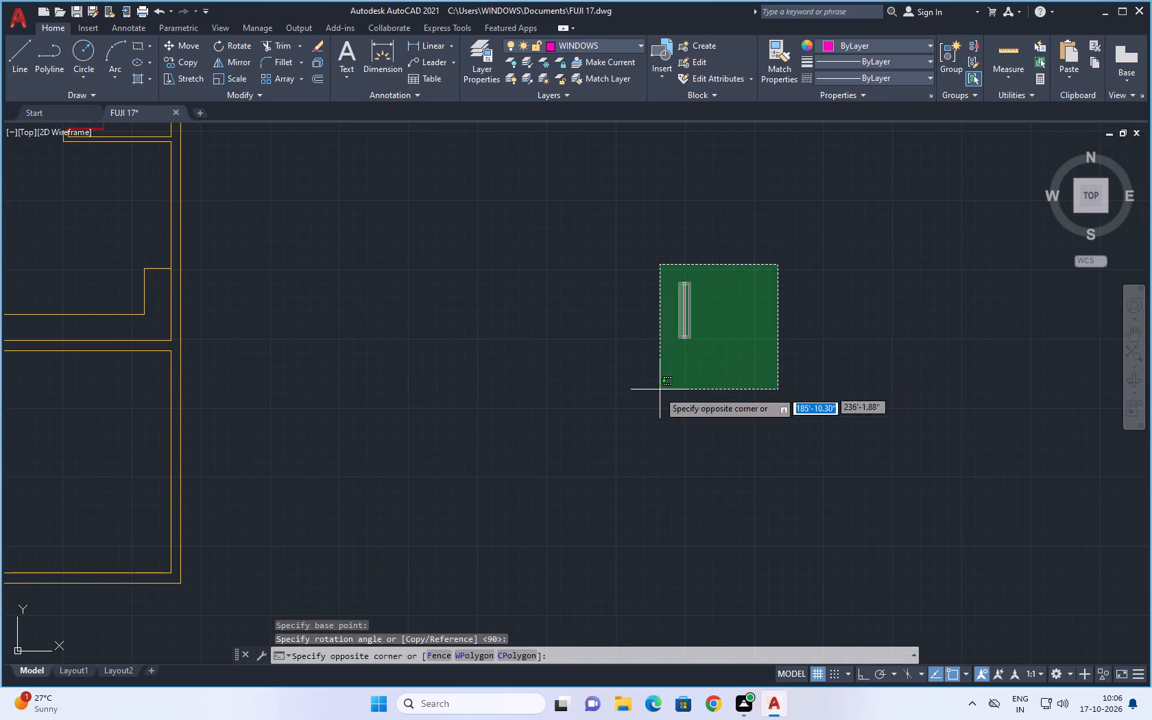
click(656, 394)
key(c)
text(O)
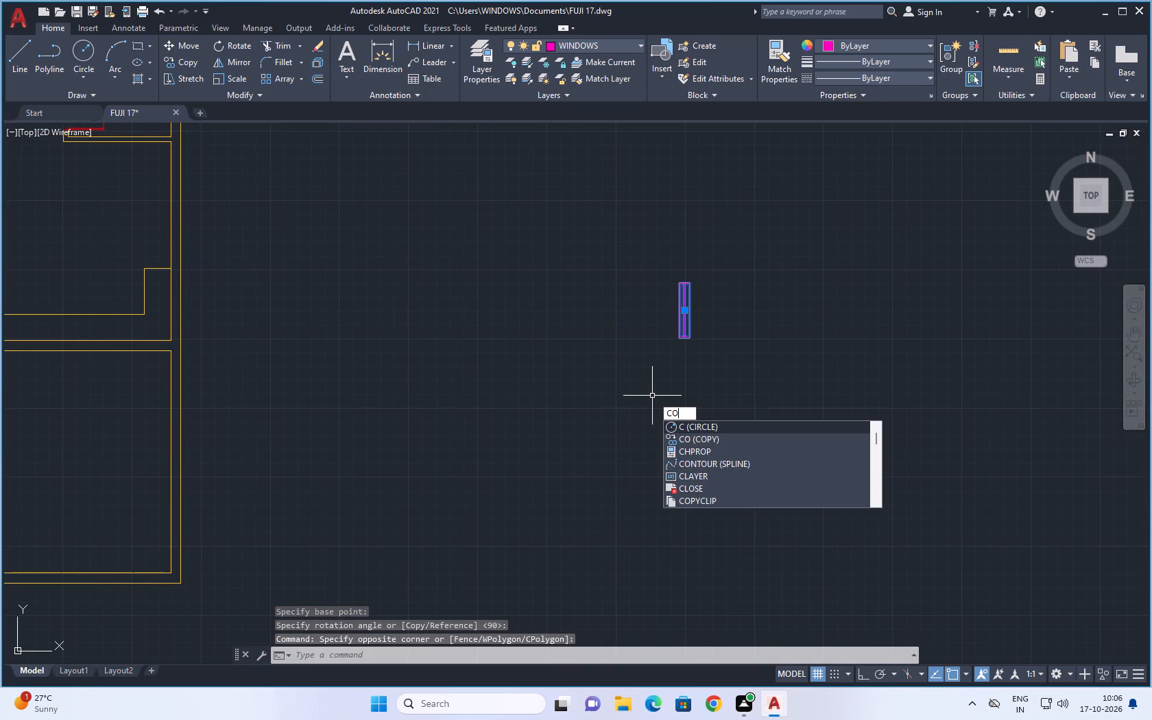
key(space)
scroll(700, 309, up, 3)
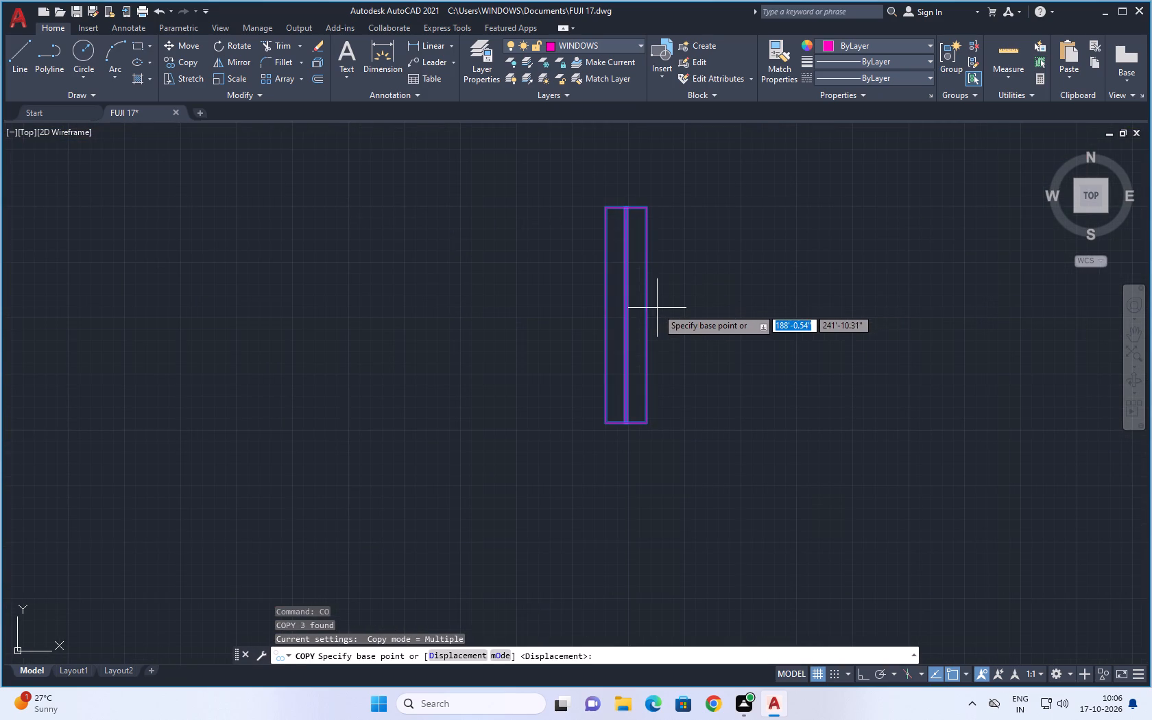
click(645, 313)
scroll(409, 329, down, 4)
middle_drag(376, 355, 819, 353)
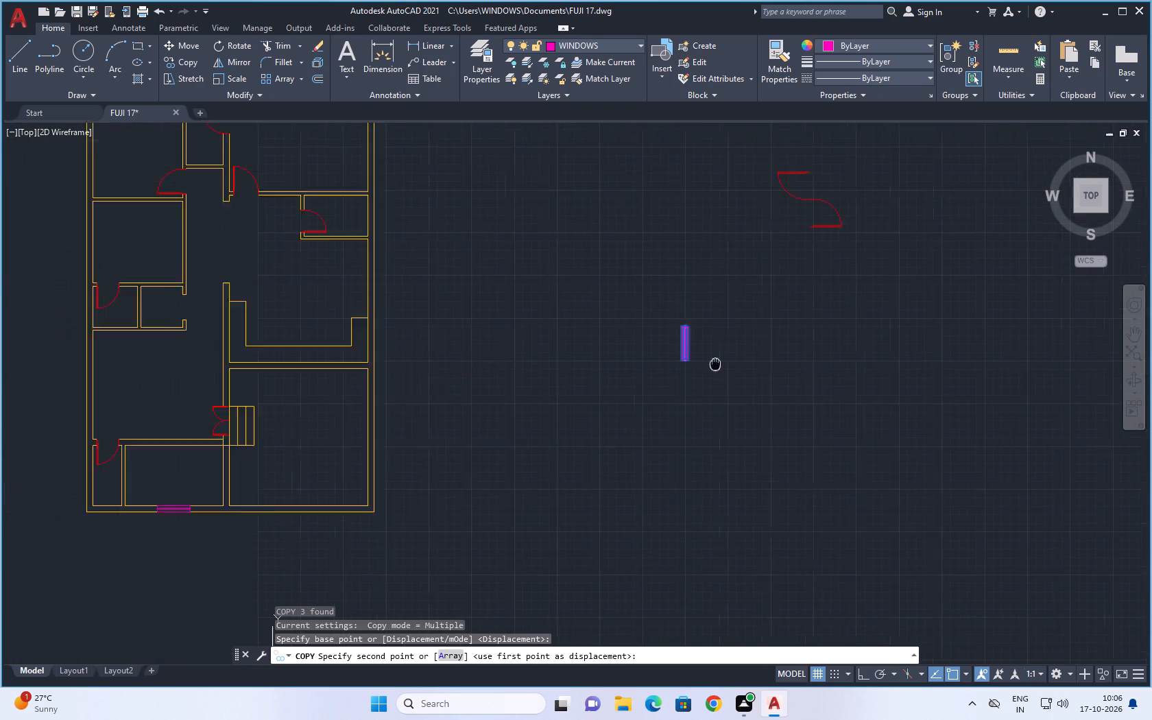
middle_drag(819, 353, 998, 310)
scroll(464, 330, up, 2)
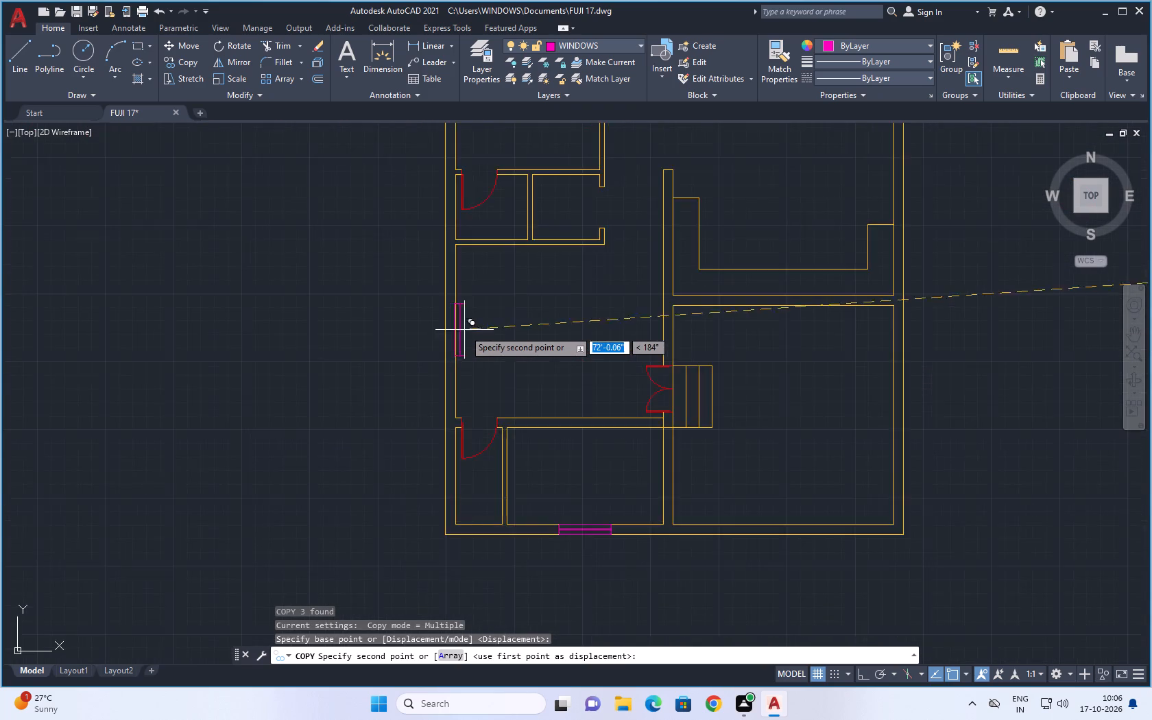
scroll(464, 330, up, 1)
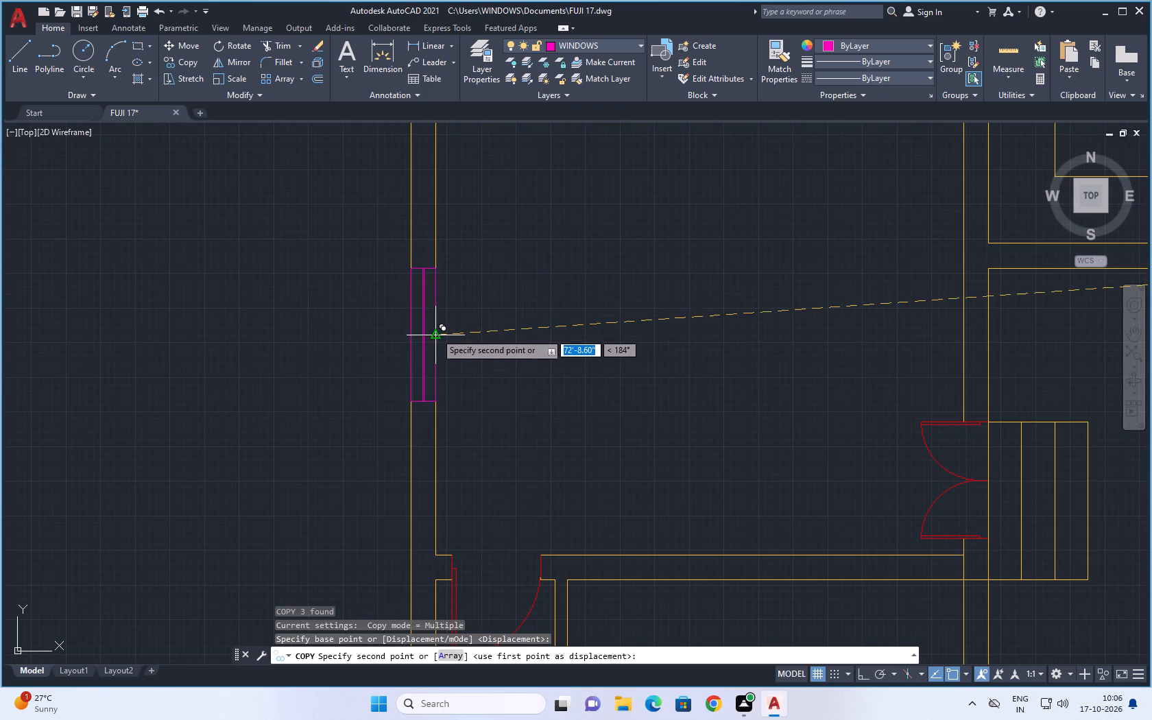
click(435, 339)
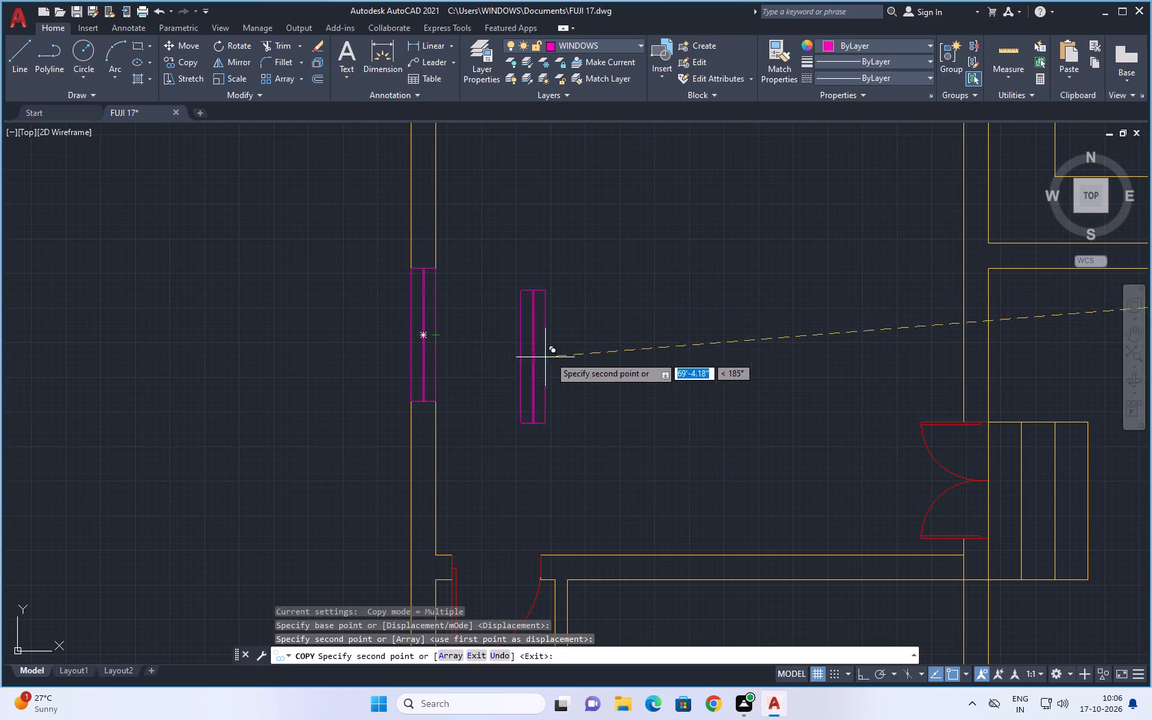
Place another vertical window copy in the left exterior wall, centred on the middle-left room below the upper-left room.
scroll(561, 344, down, 3)
middle_drag(583, 323, 563, 466)
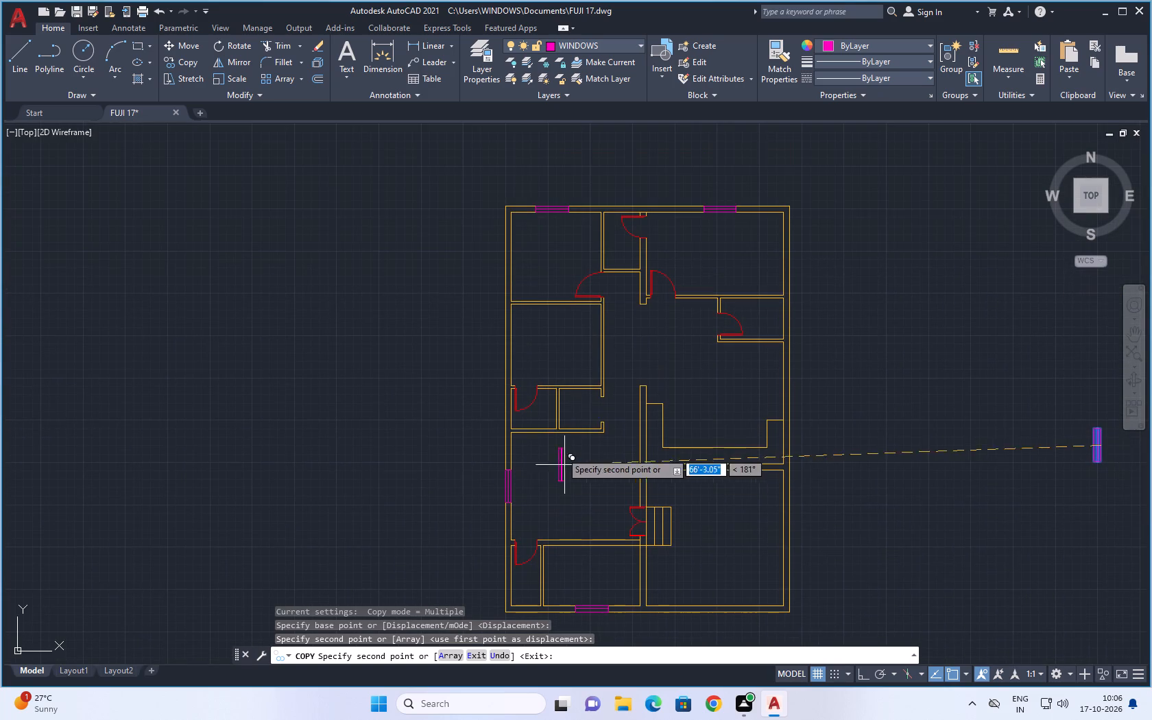
scroll(512, 333, up, 1)
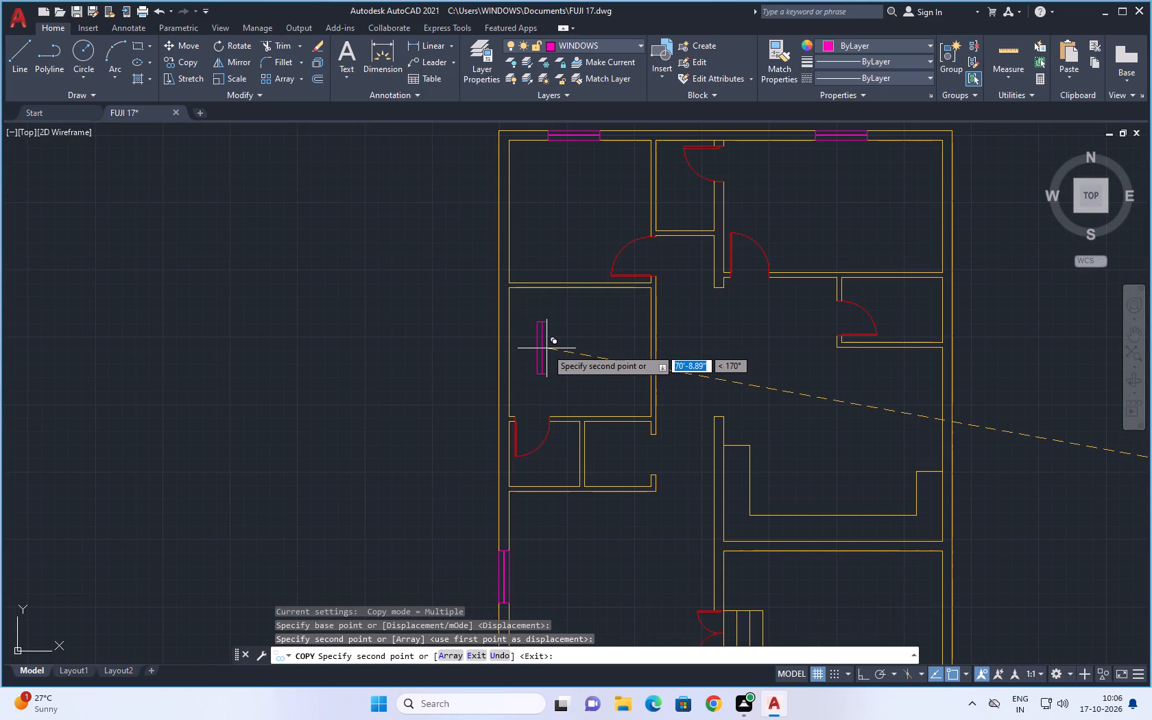
scroll(518, 344, up, 3)
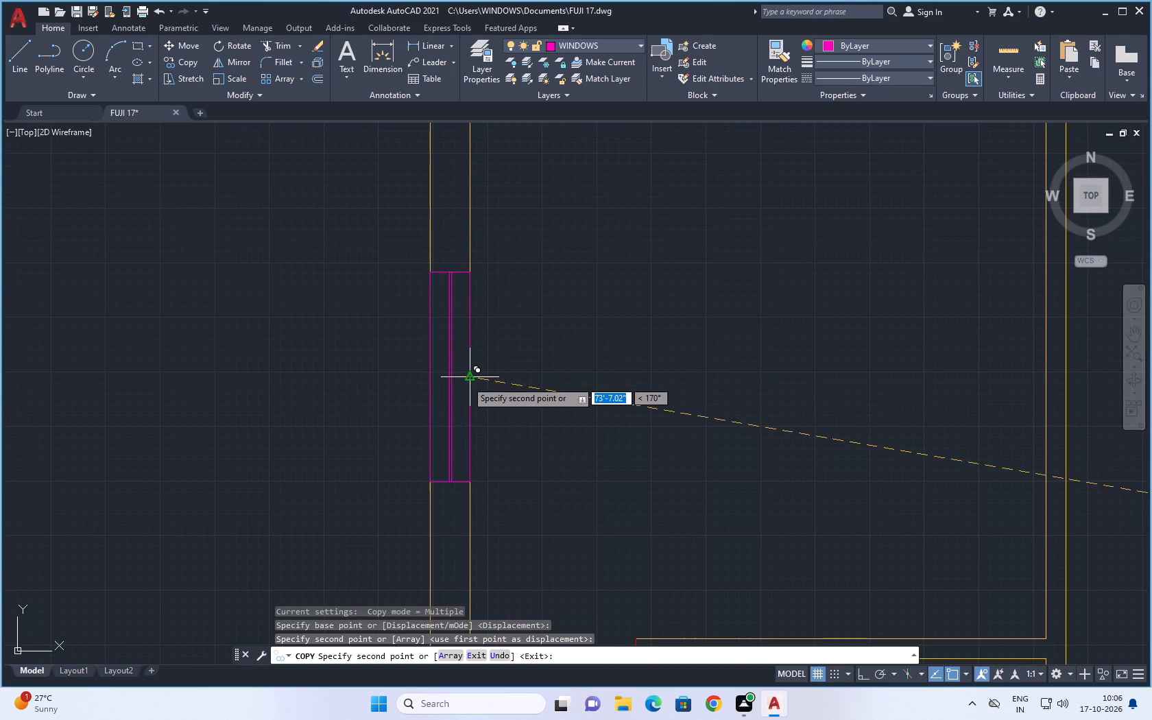
click(473, 381)
scroll(596, 363, down, 5)
middle_drag(621, 374, 553, 313)
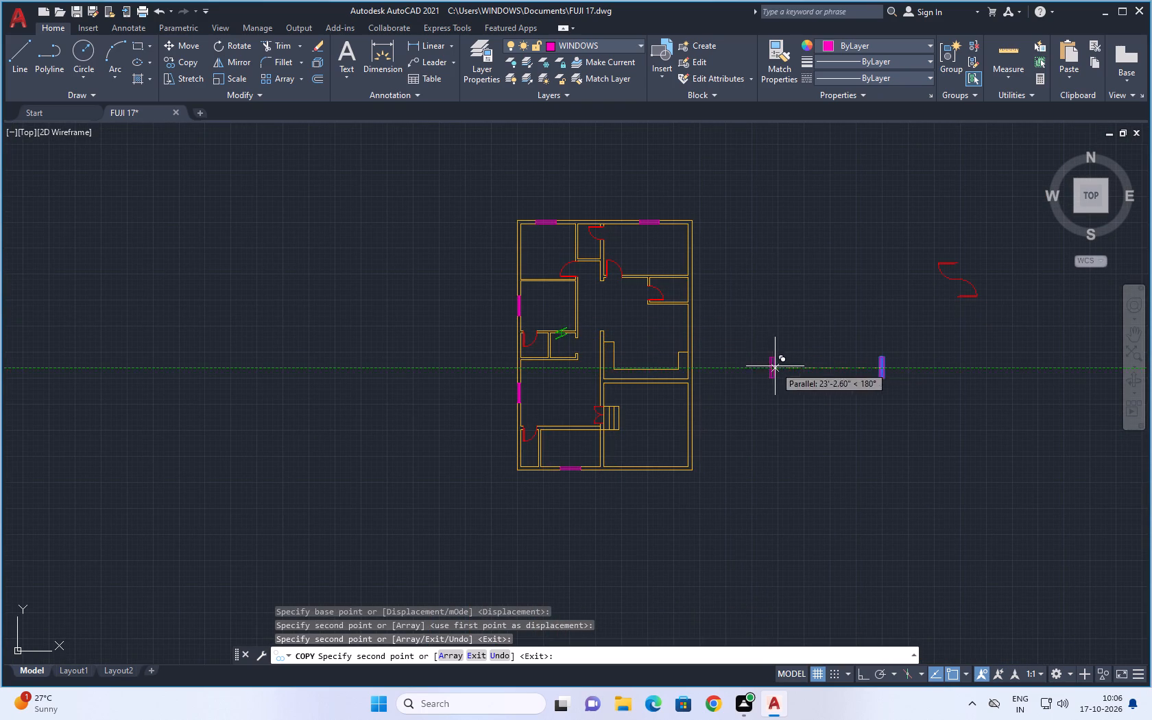
Finish copying the vertical window without placing any further copies.
middle_drag(844, 431, 742, 404)
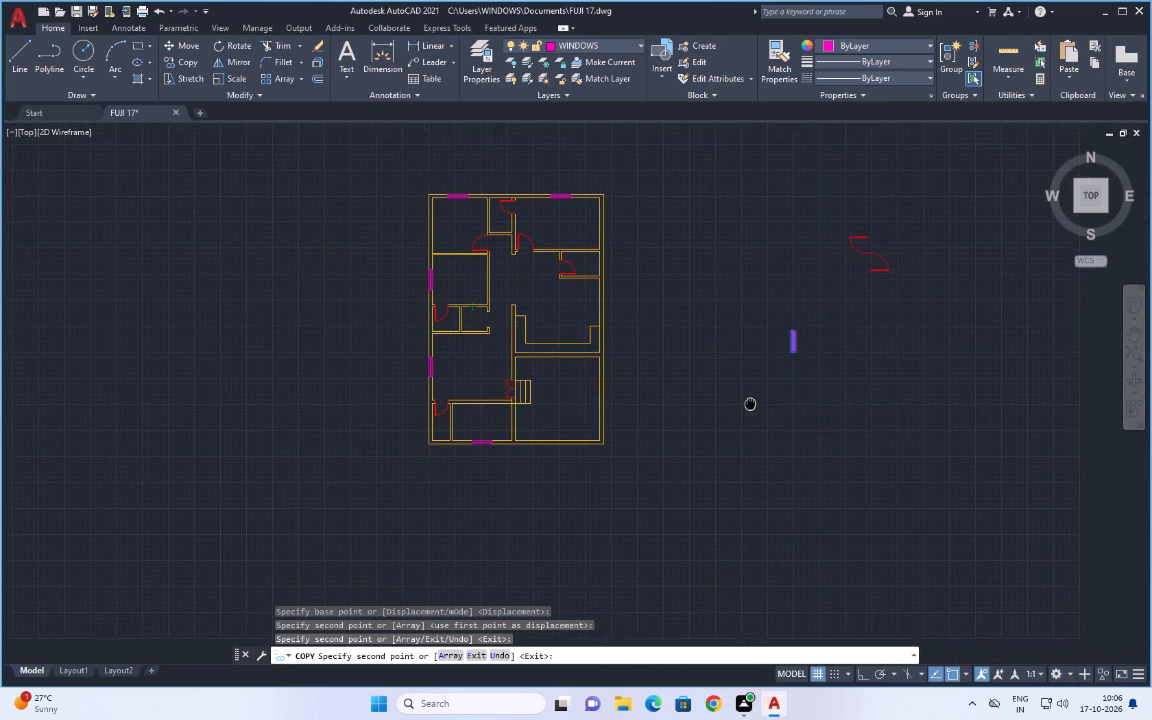
middle_drag(742, 404, 663, 404)
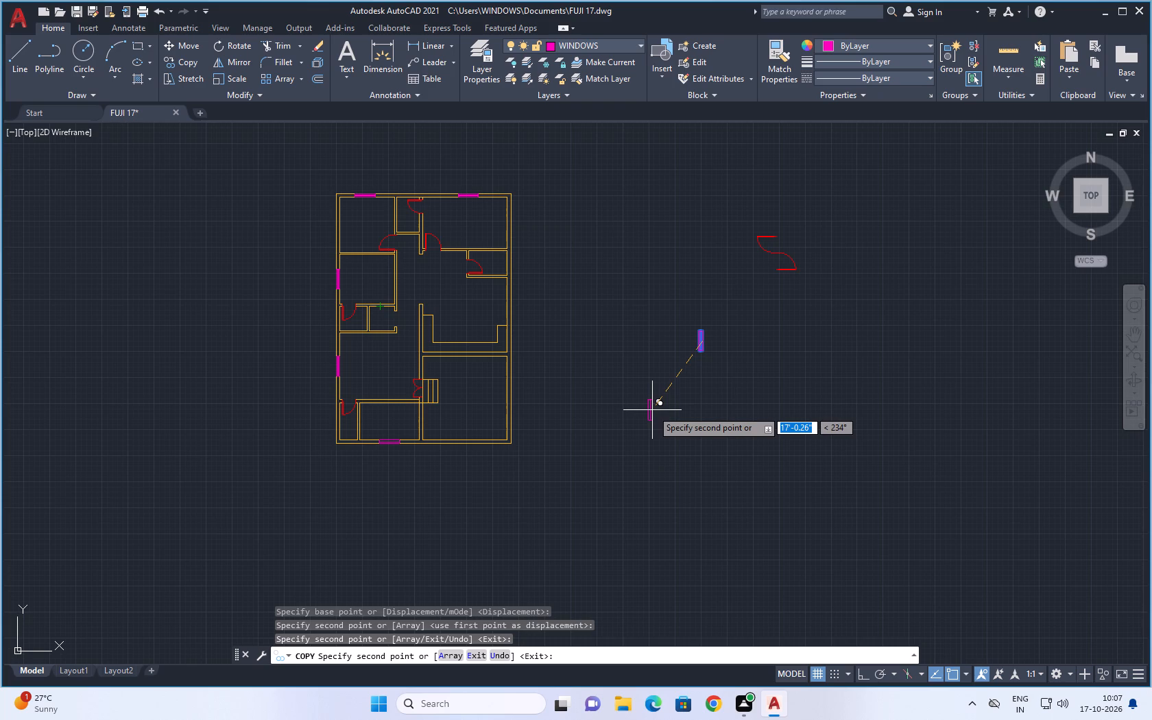
scroll(652, 410, down, 1)
scroll(651, 410, up, 2)
middle_drag(621, 375, 631, 403)
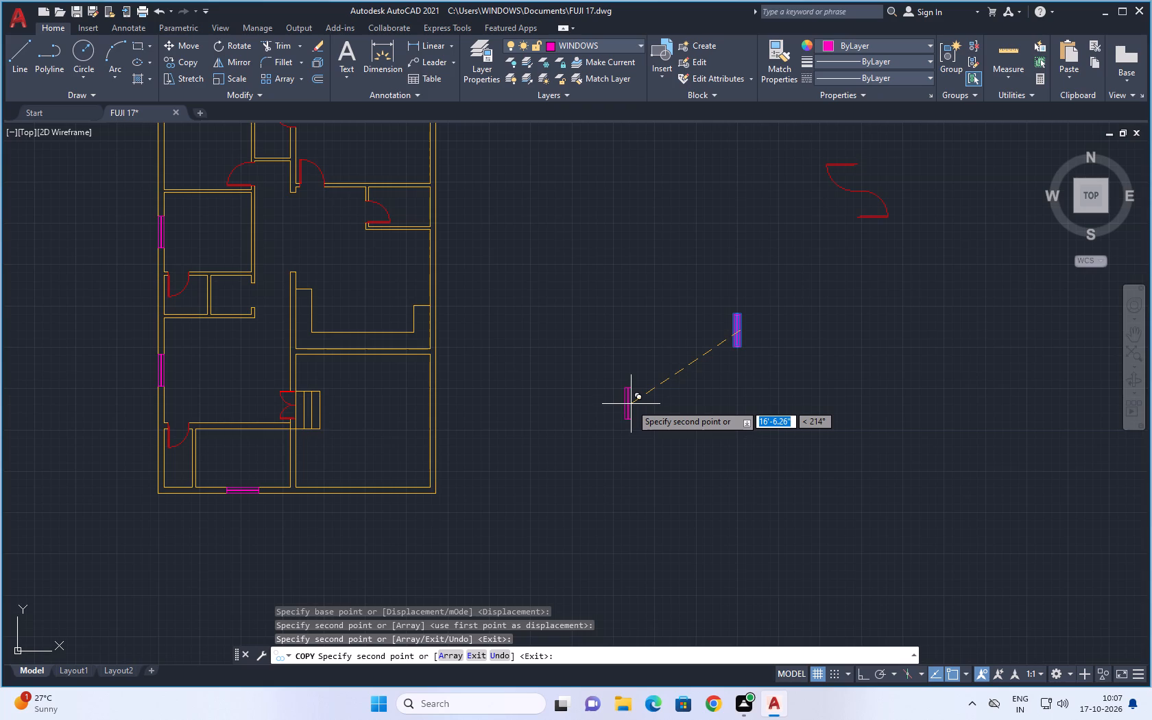
scroll(631, 404, down, 1)
key(Escape)
key(Escape)
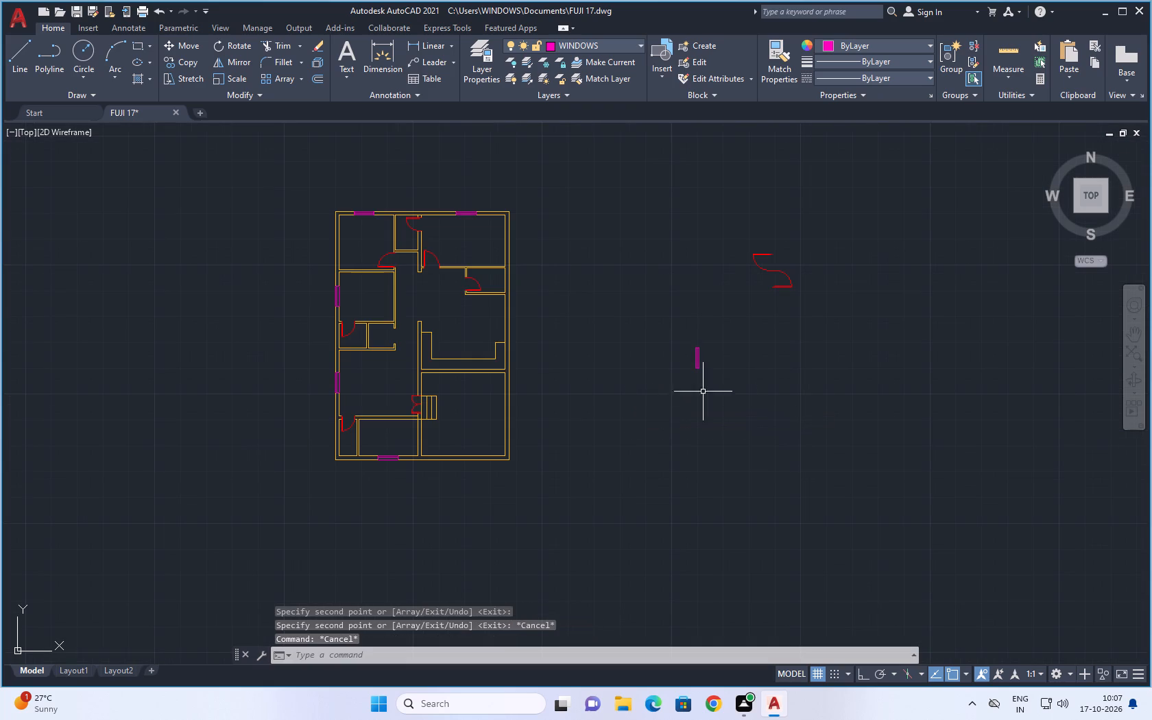
Draw a 3' by 9" horizontal rectangle outside the plan, just below the vertical window symbol.
scroll(739, 381, up, 1)
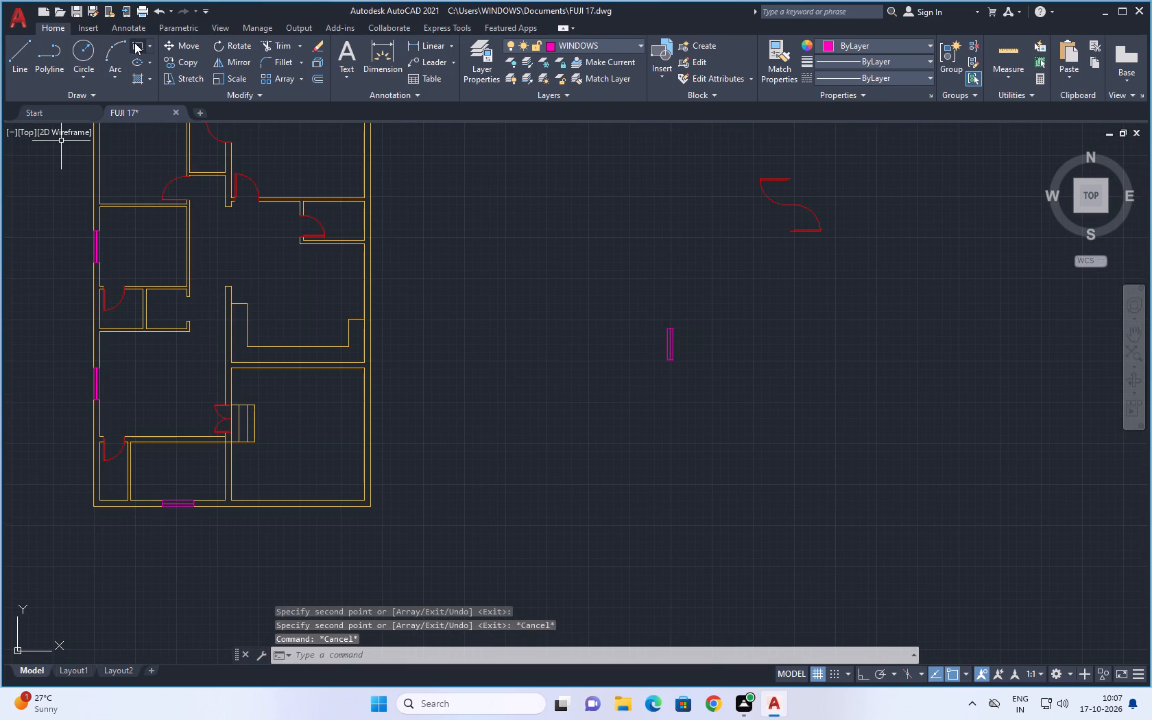
click(135, 43)
click(597, 405)
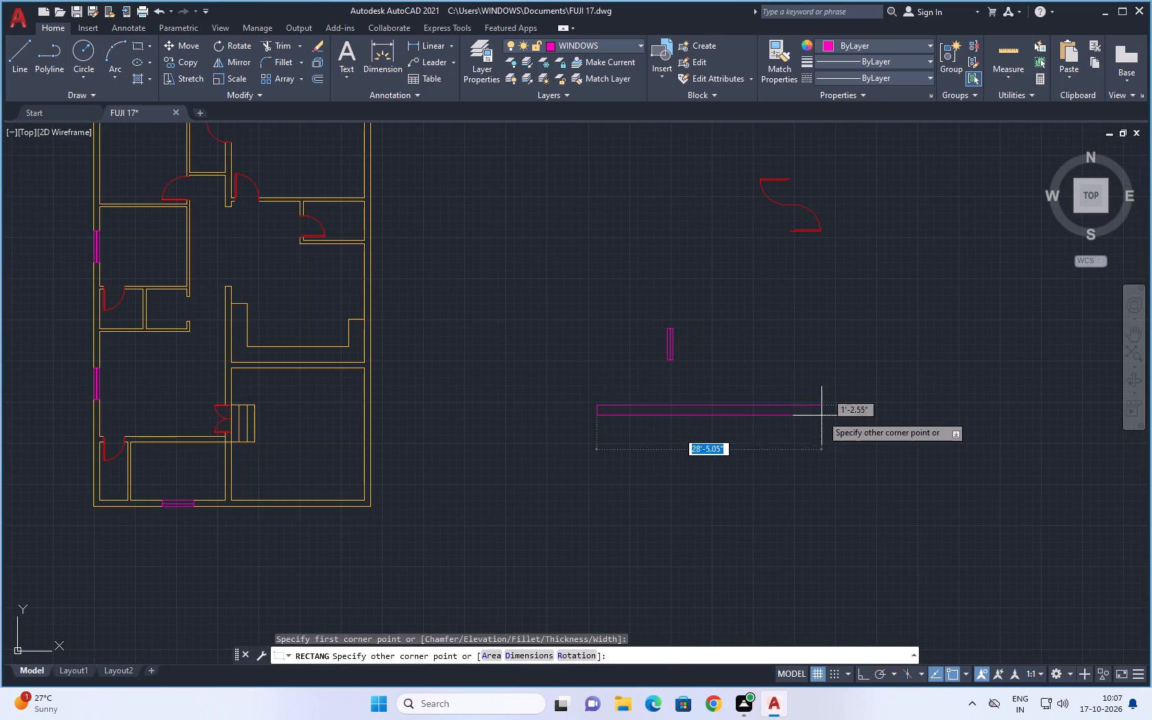
text(3')
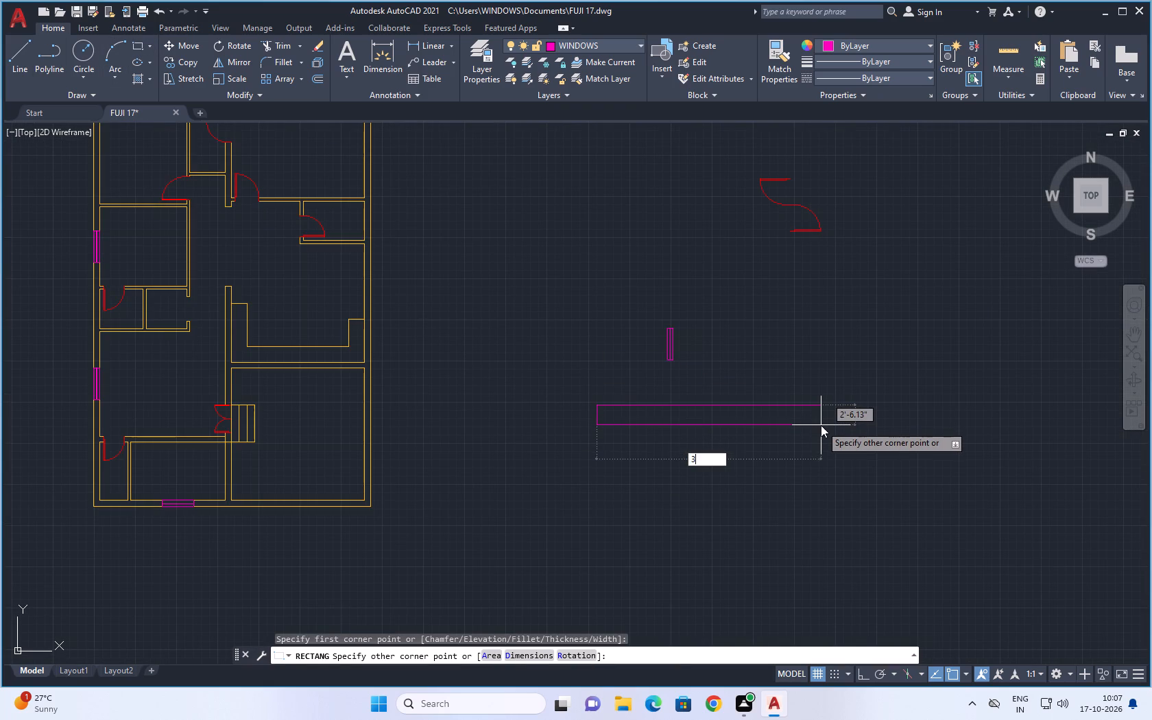
text(,9)
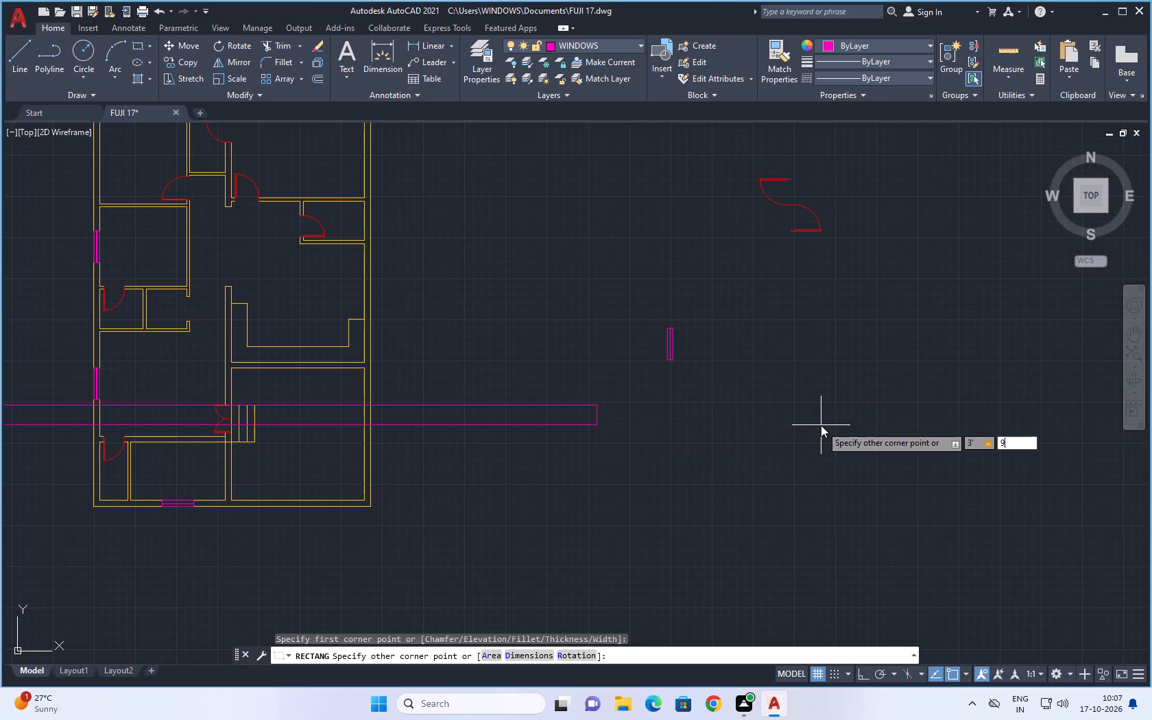
key(shift+quotedbl)
key(Return)
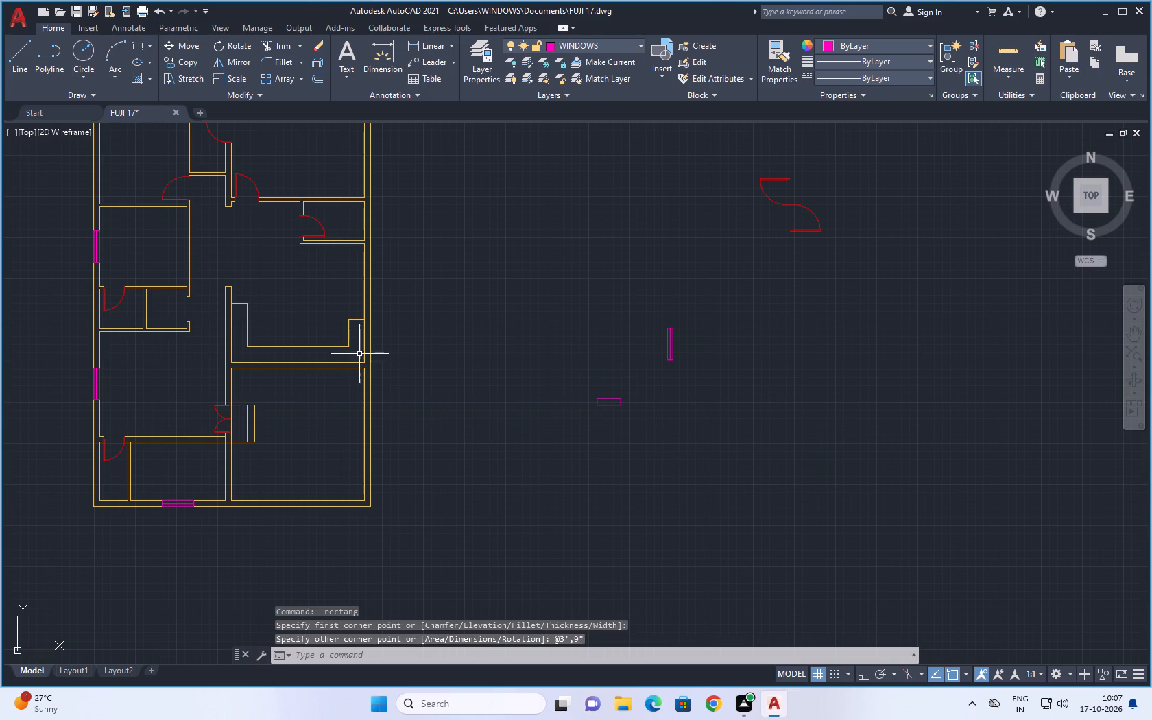
scroll(431, 348, up, 1)
key(Escape)
key(Escape)
Draw a horizontal centre line in the new rectangle from its left side's midpoint to its right side's midpoint.
click(12, 62)
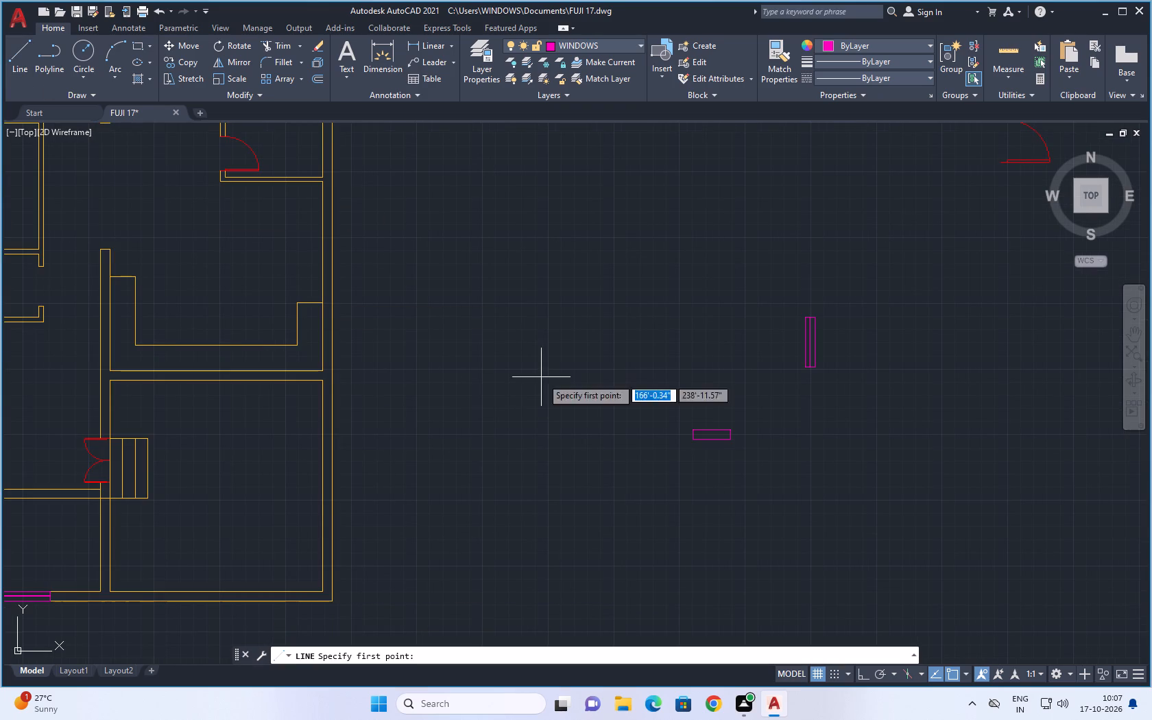
scroll(699, 442, up, 2)
scroll(791, 466, up, 2)
middle_drag(770, 468, 695, 501)
scroll(356, 375, up, 1)
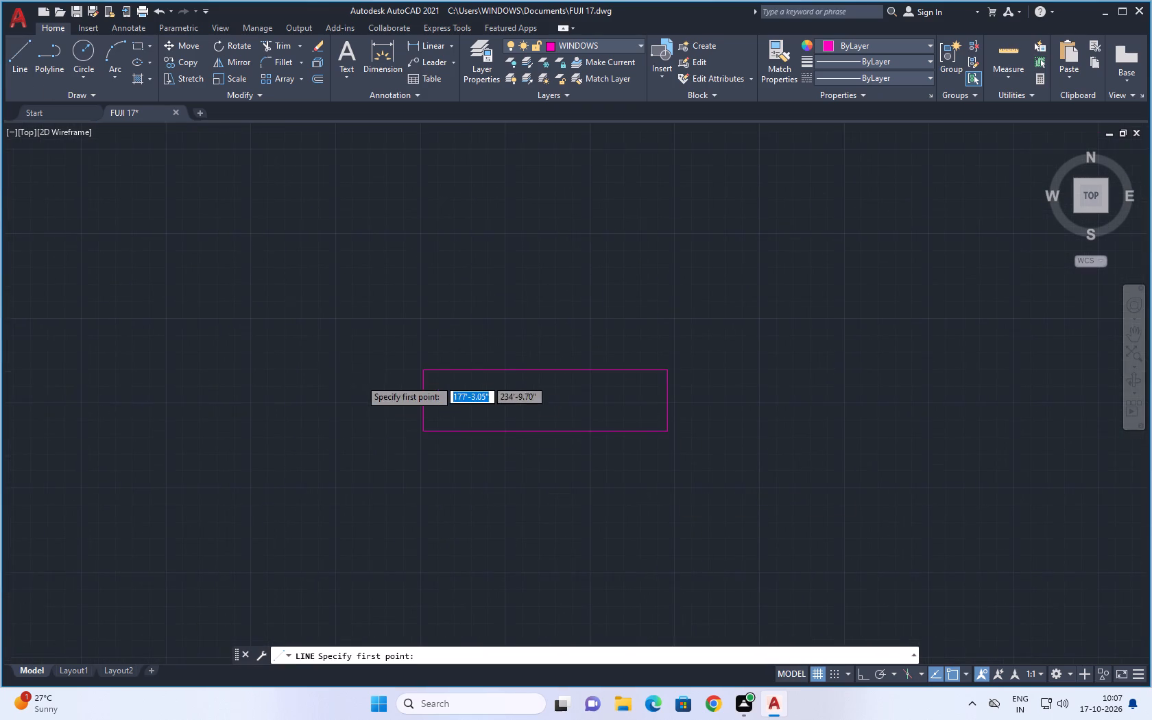
scroll(361, 380, up, 1)
click(513, 431)
scroll(861, 442, down, 2)
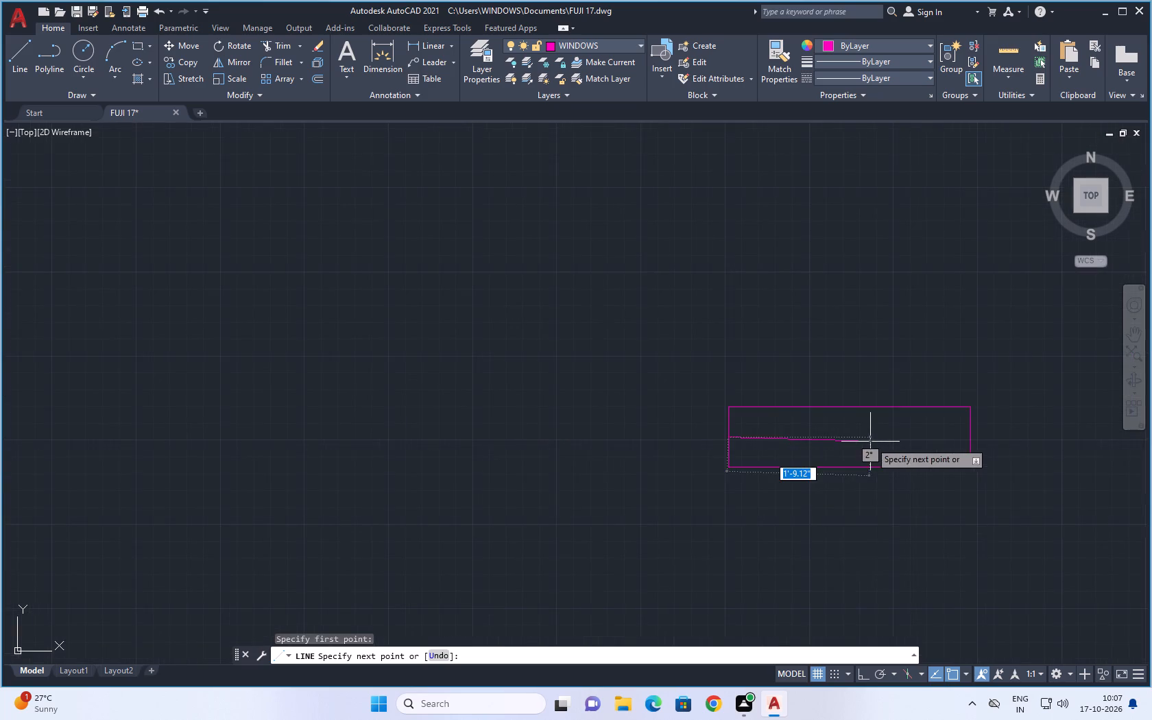
middle_drag(867, 442, 284, 411)
scroll(375, 406, up, 3)
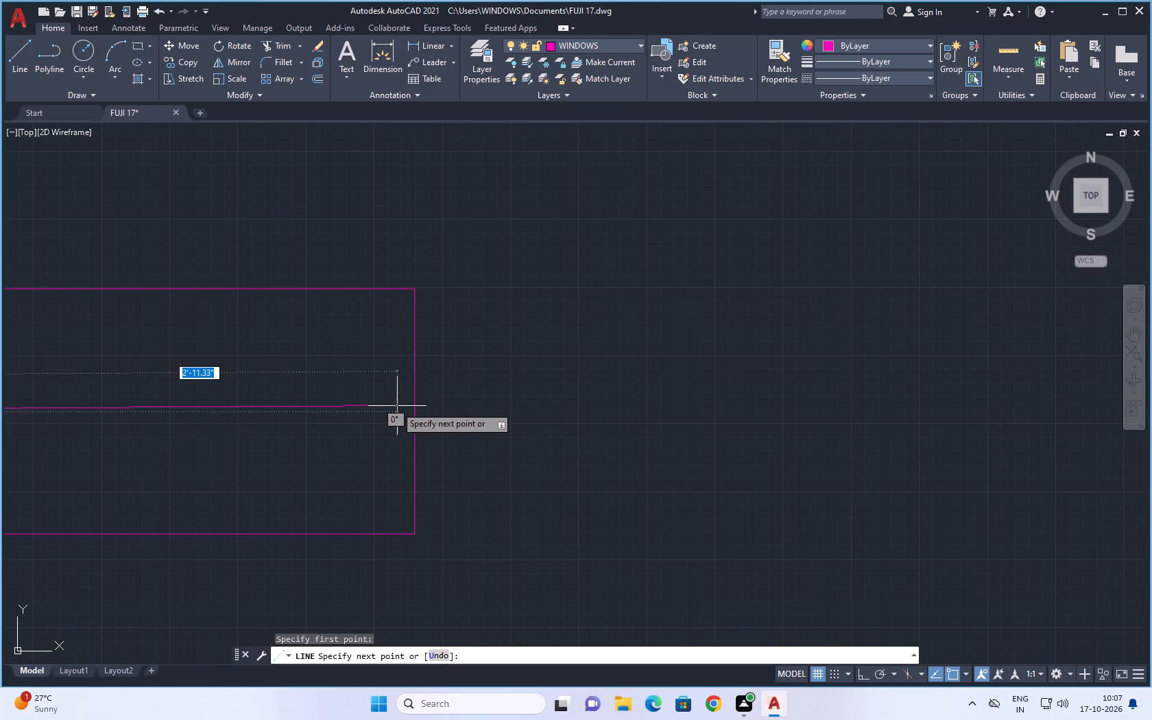
click(418, 412)
scroll(540, 420, down, 3)
middle_drag(555, 455, 697, 361)
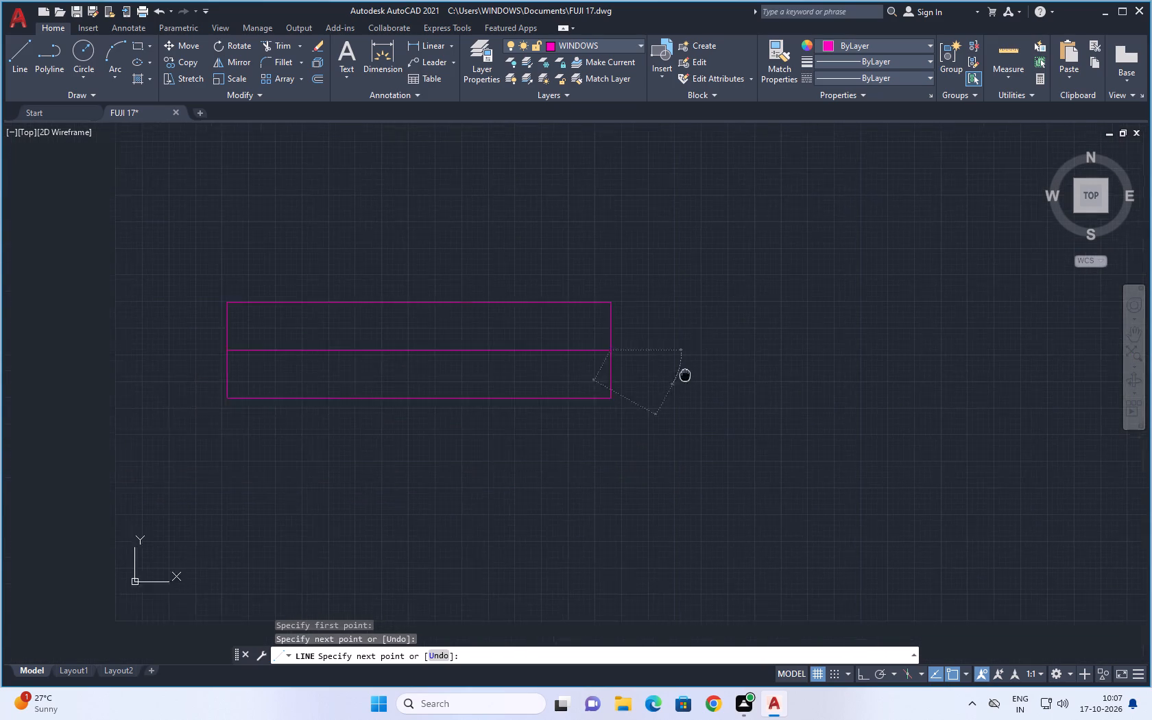
middle_drag(697, 361, 710, 350)
key(Escape)
key(Escape)
middle_drag(422, 442, 503, 507)
scroll(479, 465, down, 1)
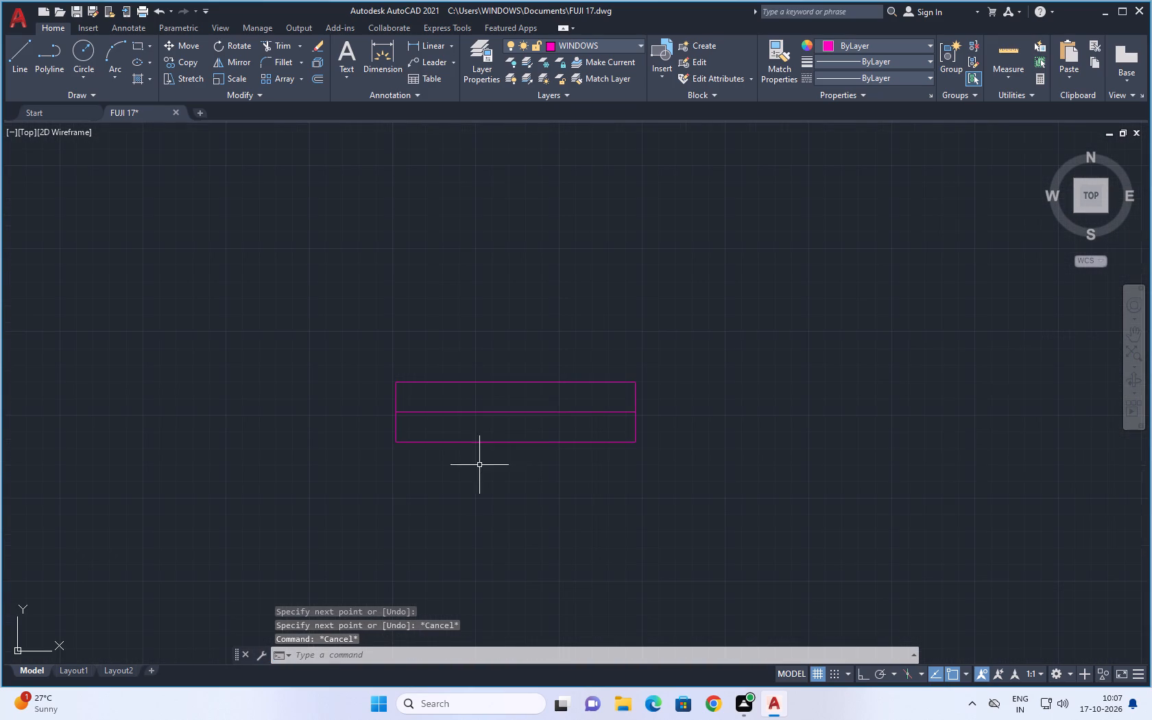
key(Escape)
key(Escape)
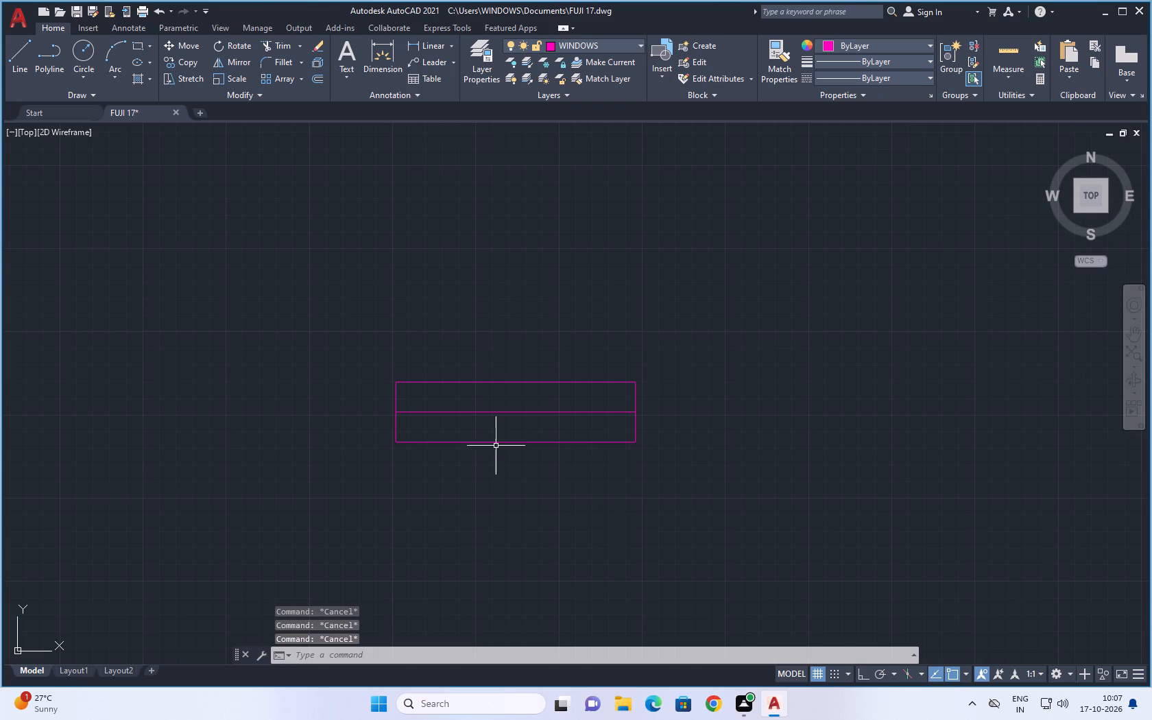
Offset the small window's centre line by 0.25" to both sides, above and below.
scroll(496, 442, up, 1)
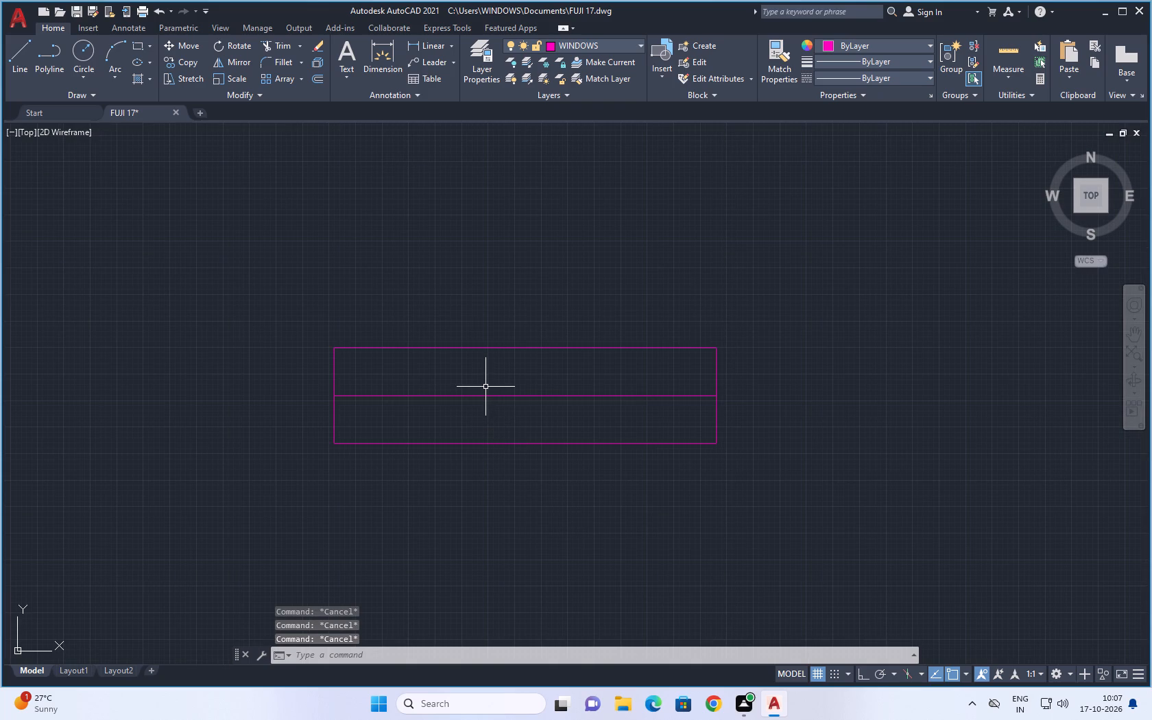
key(o)
key(Return)
text(0.25)
key(Return)
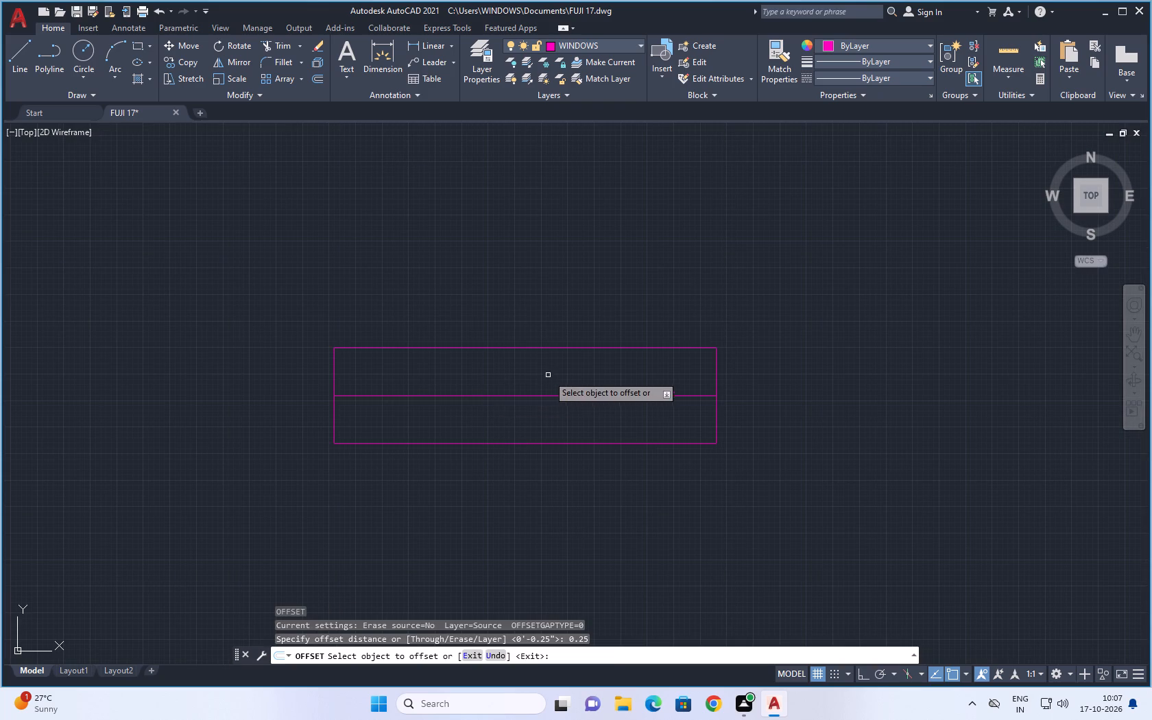
click(551, 394)
click(551, 395)
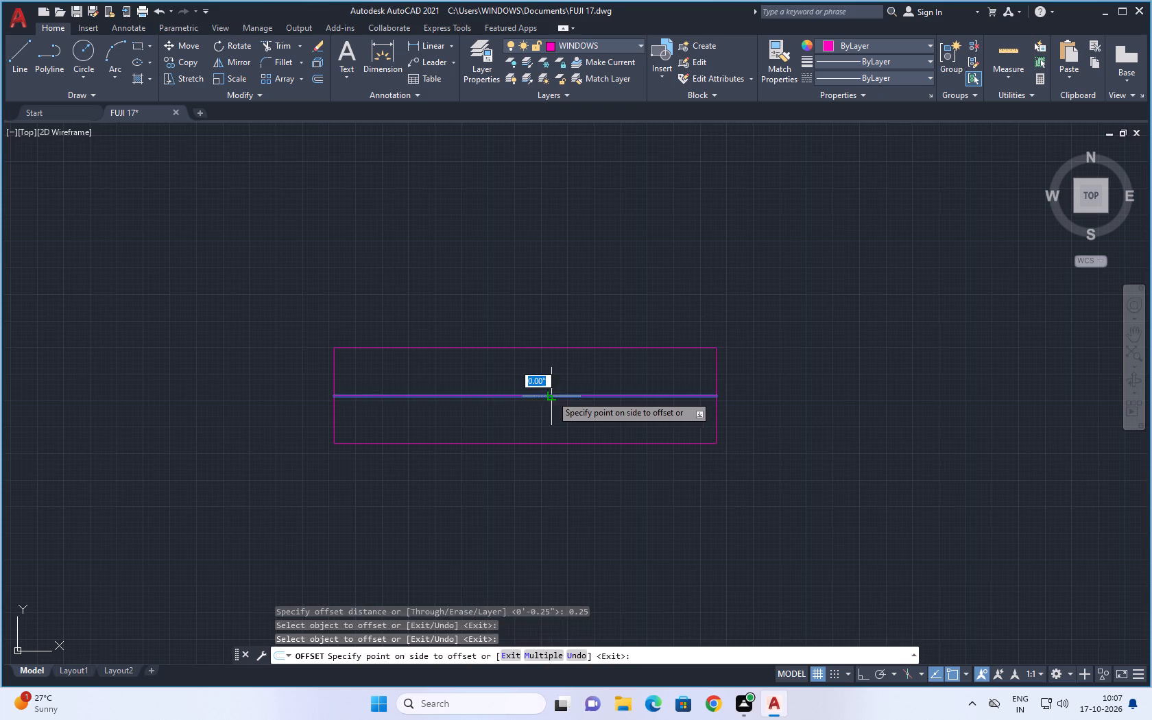
click(560, 374)
scroll(544, 398, up, 3)
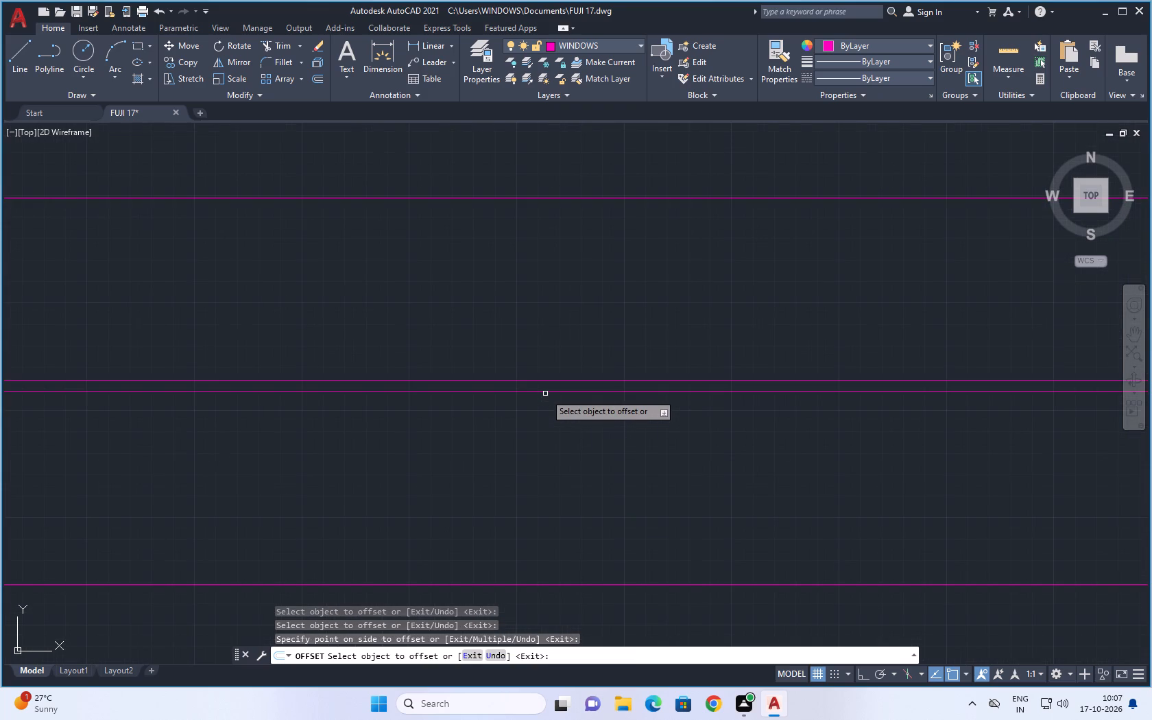
click(547, 392)
click(550, 418)
scroll(529, 422, up, 1)
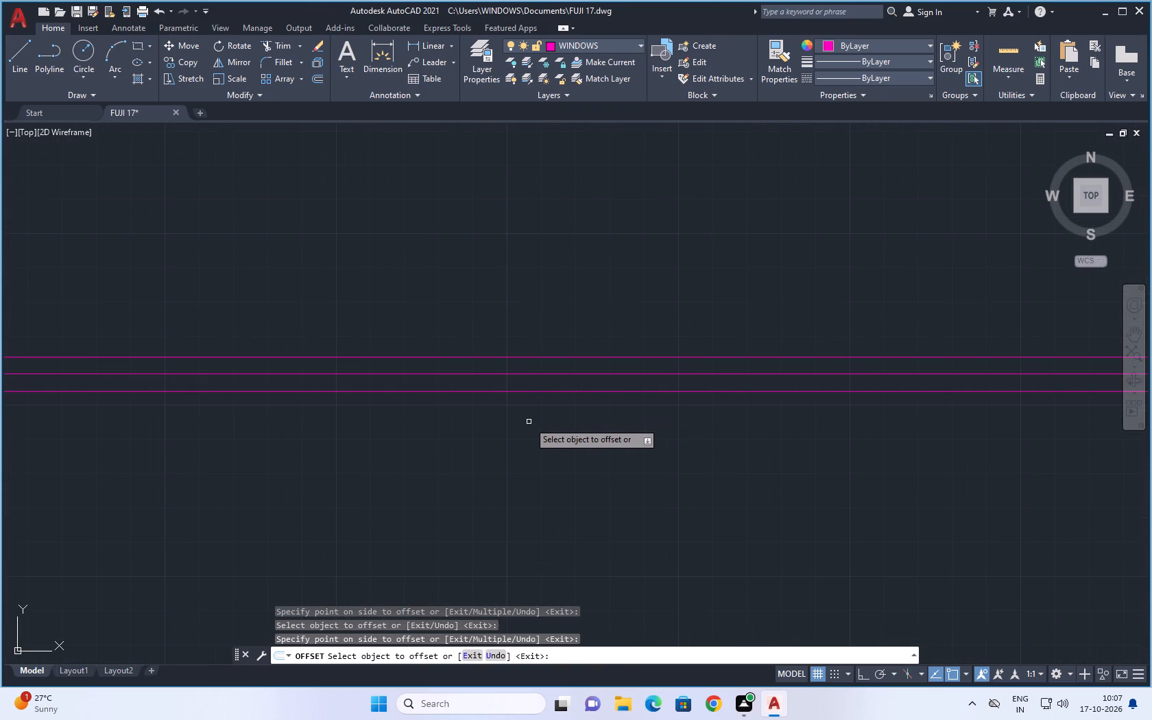
key(Escape)
key(Escape)
Delete the original centre line between the two offset lines.
click(531, 374)
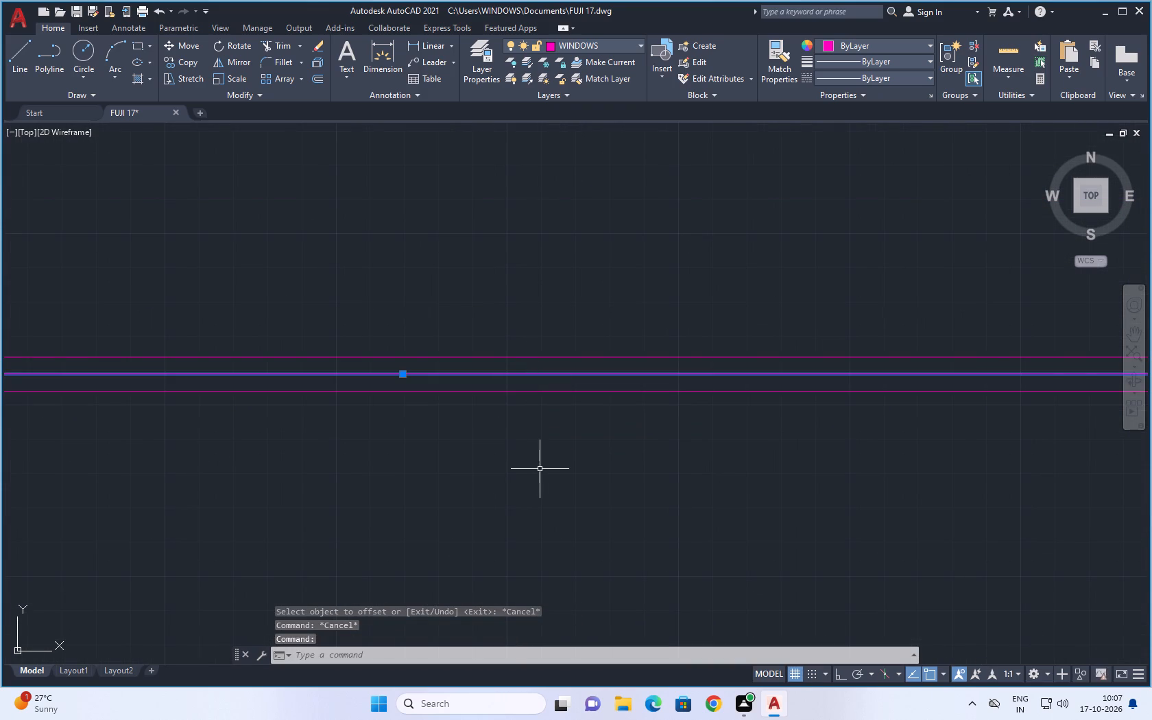
key(Delete)
Group the 3' rectangle and its two inner lines into one window symbol.
scroll(538, 473, down, 5)
scroll(578, 517, down, 1)
middle_drag(579, 518, 587, 458)
scroll(471, 358, up, 1)
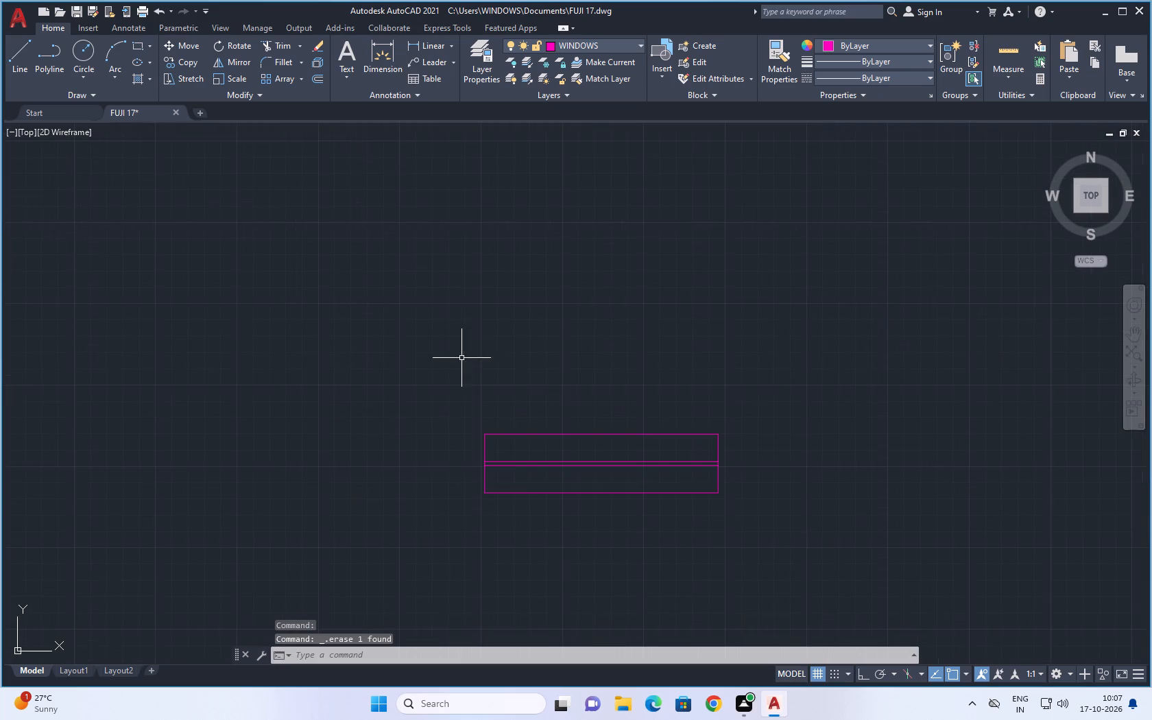
click(451, 355)
click(826, 565)
text(G)
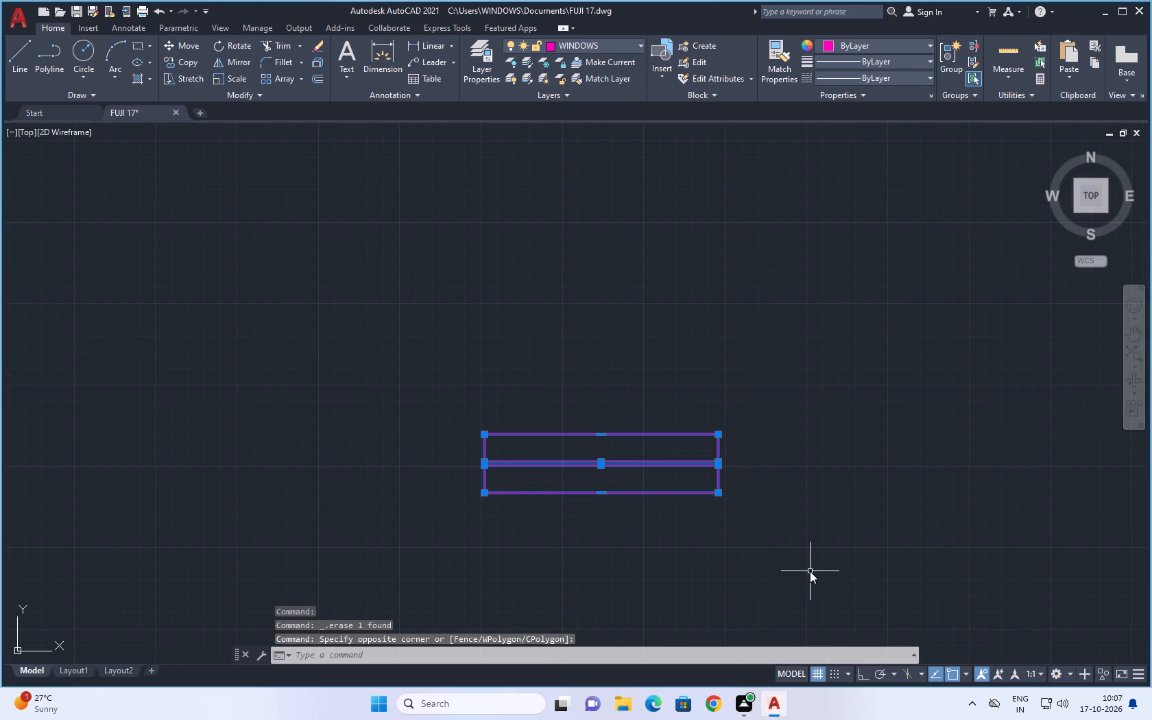
key(space)
Copy the 3' window by its top side's midpoint into the wall between the kitchen and lower-right room, right of the wall's midpoint.
scroll(802, 559, down, 5)
middle_drag(797, 568, 773, 411)
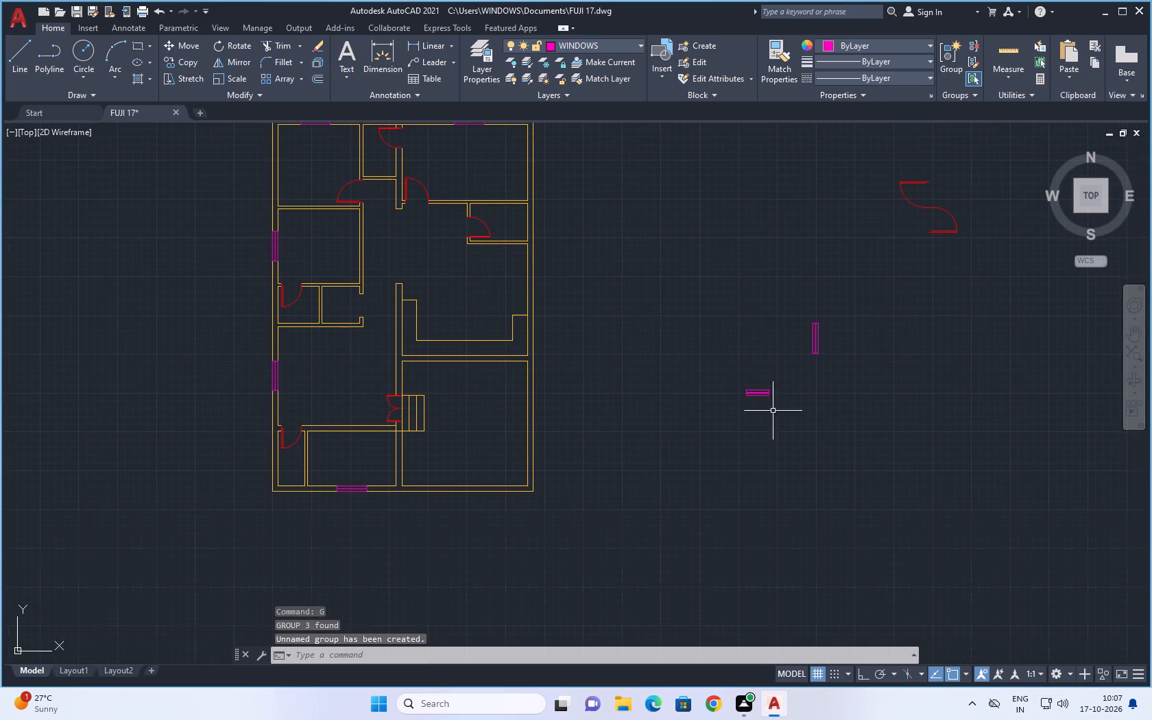
scroll(779, 363, up, 1)
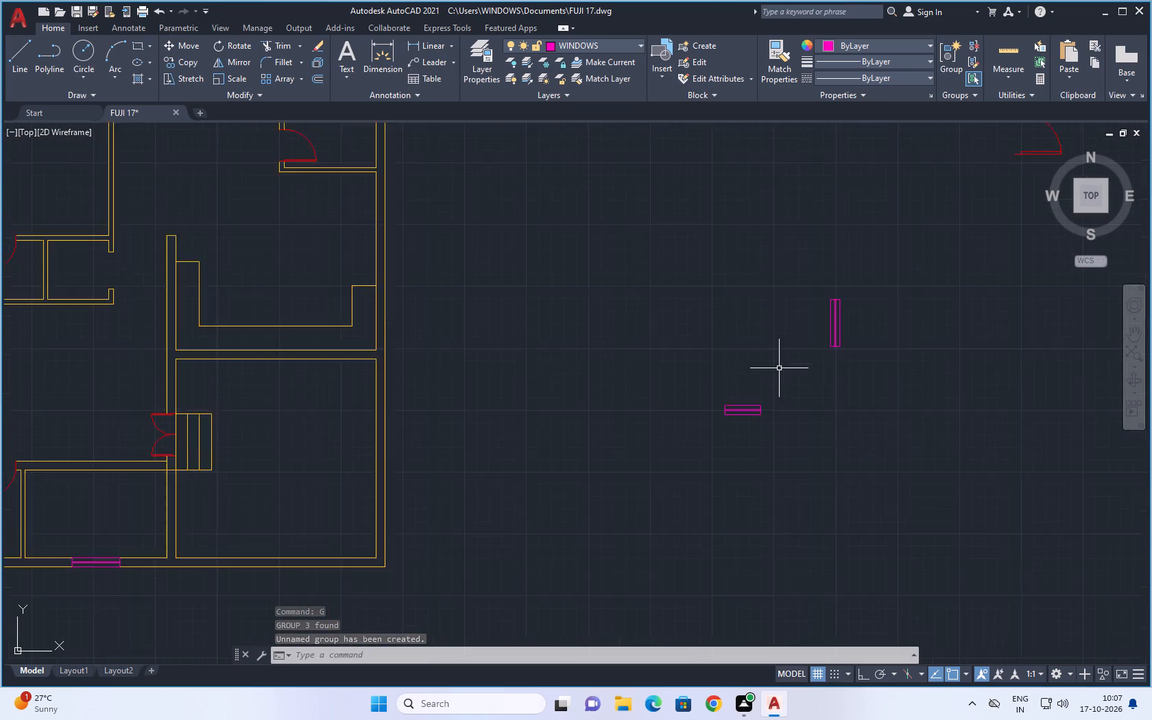
scroll(778, 370, up, 2)
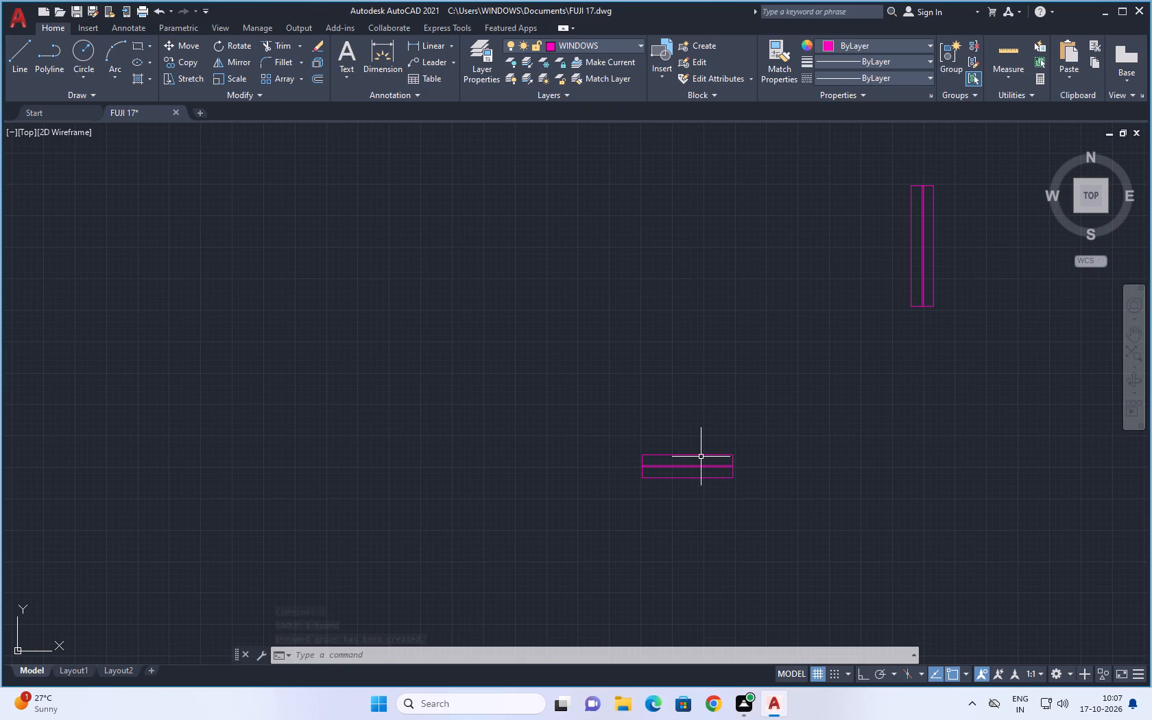
drag(797, 405, 789, 418)
drag(614, 540, 562, 555)
key(c)
text(O)
key(space)
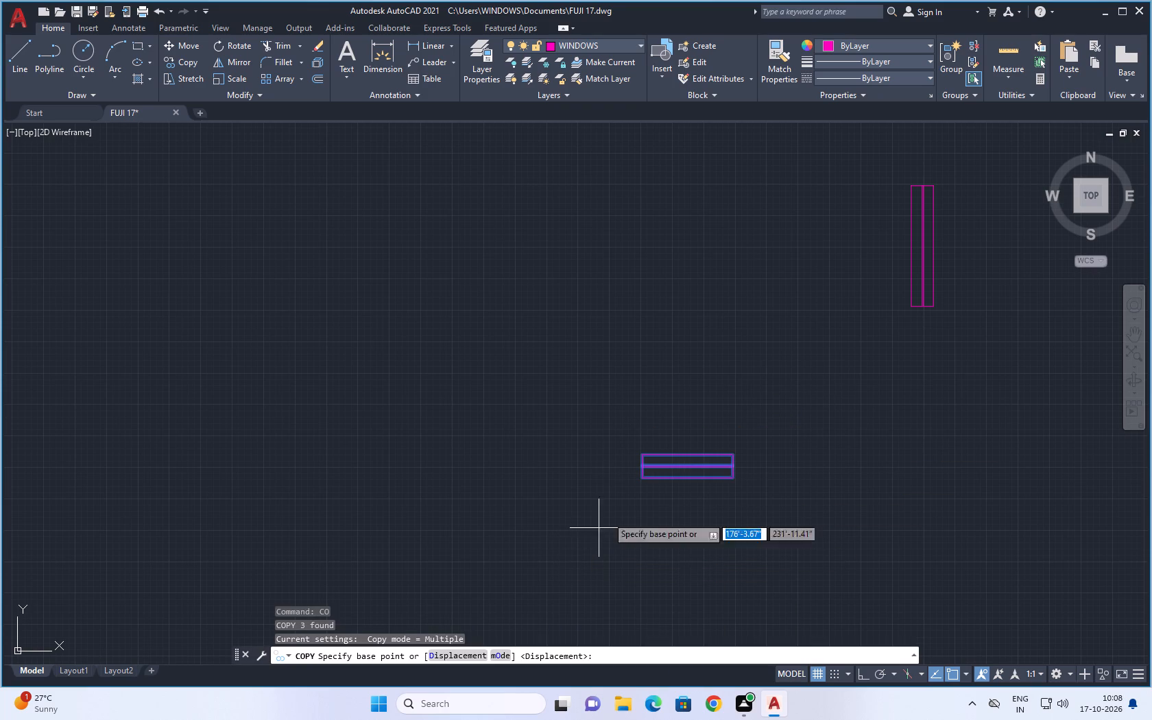
click(684, 453)
scroll(273, 389, down, 2)
middle_drag(326, 415, 861, 468)
scroll(505, 419, up, 1)
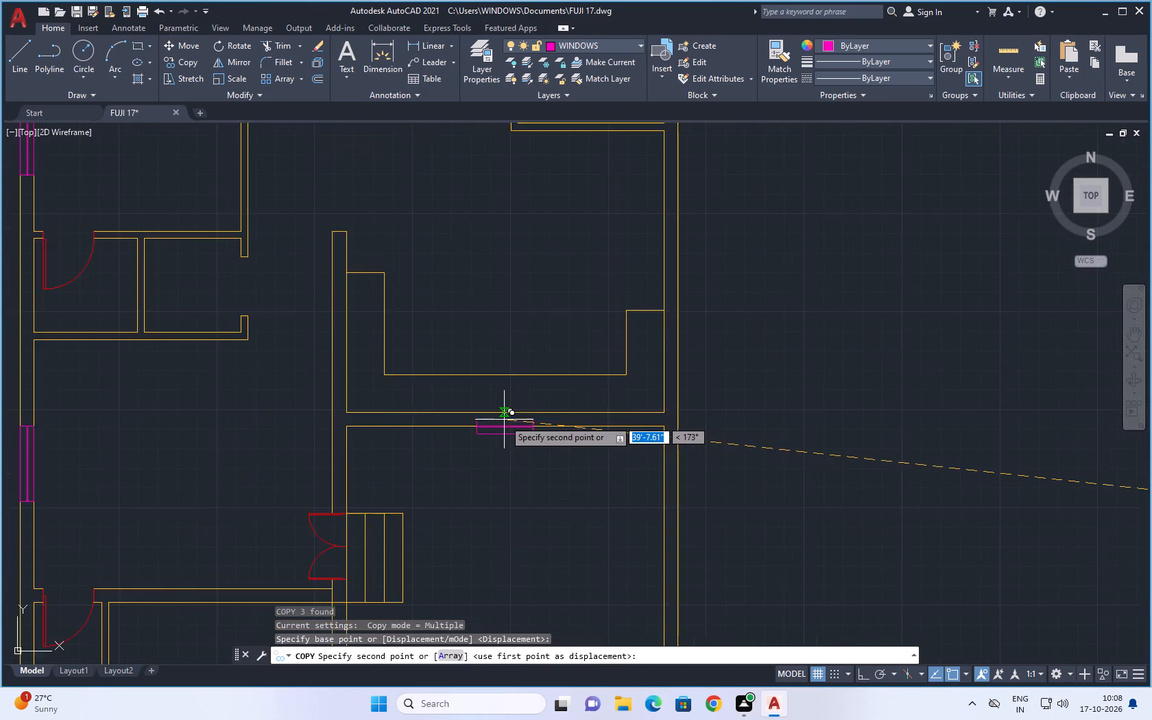
scroll(504, 420, up, 1)
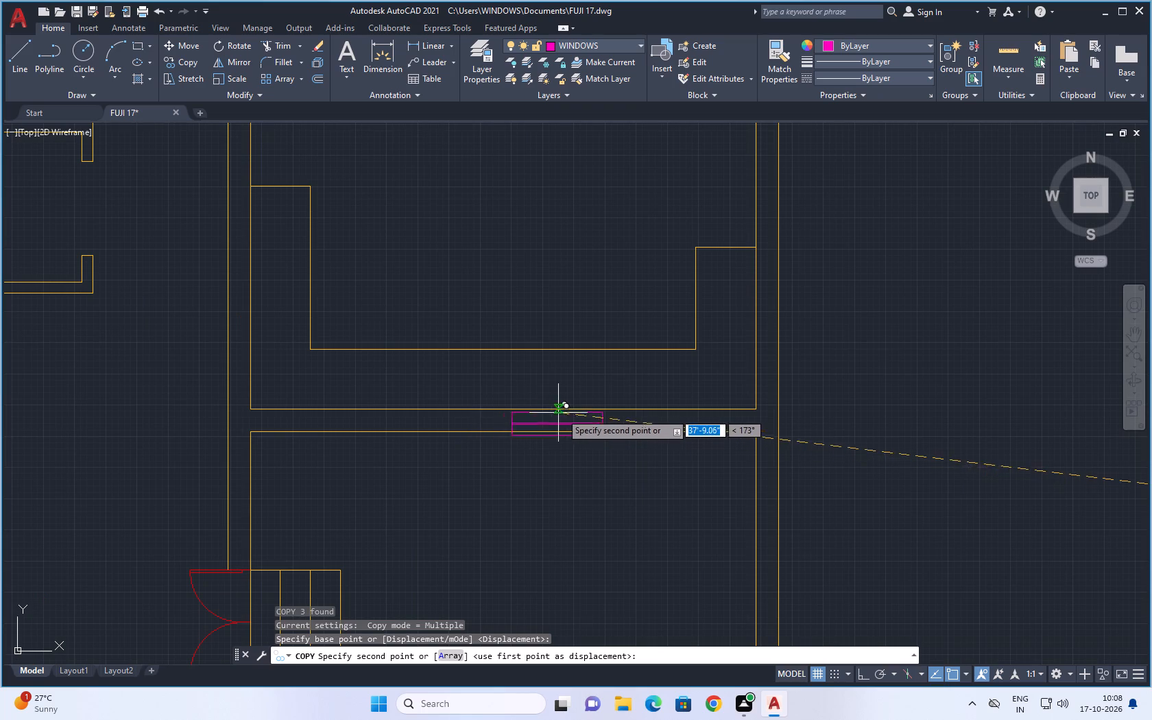
scroll(582, 423, down, 2)
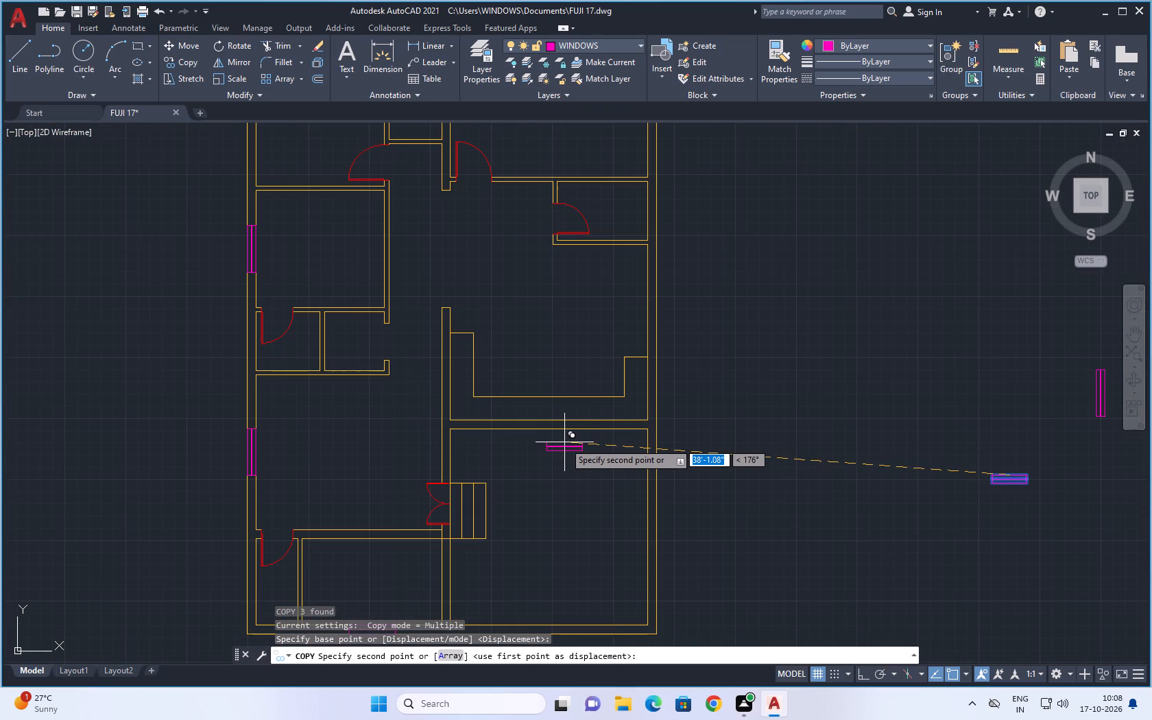
scroll(561, 434, up, 1)
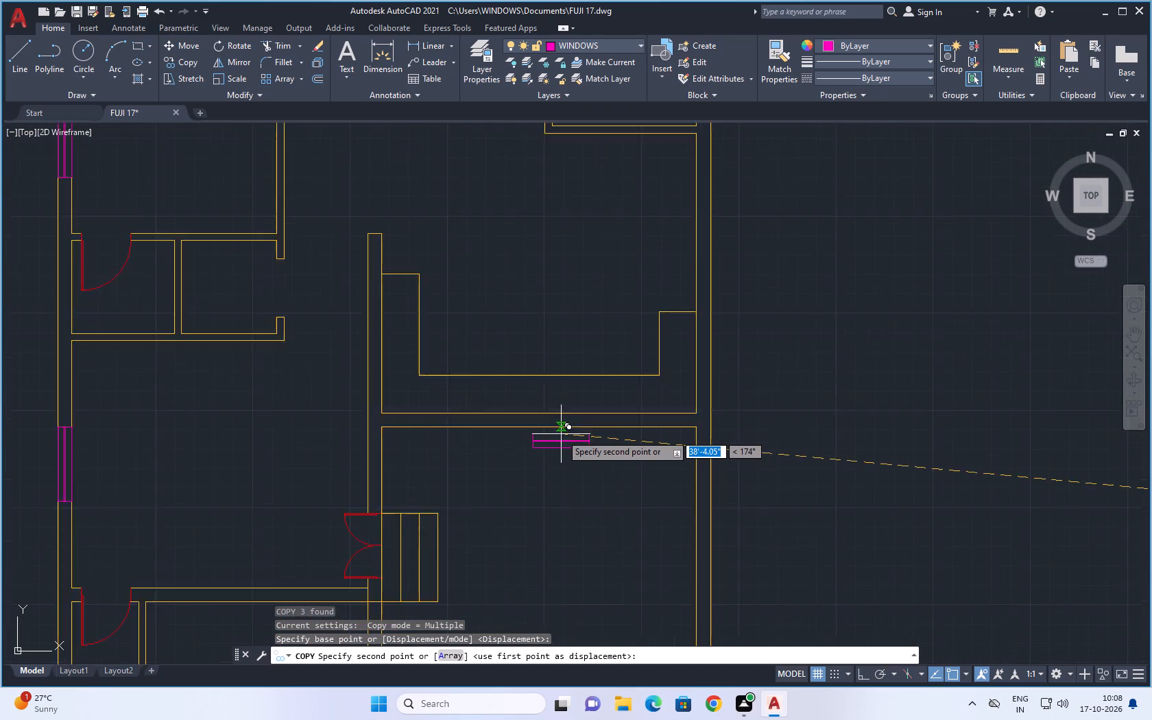
scroll(561, 434, up, 2)
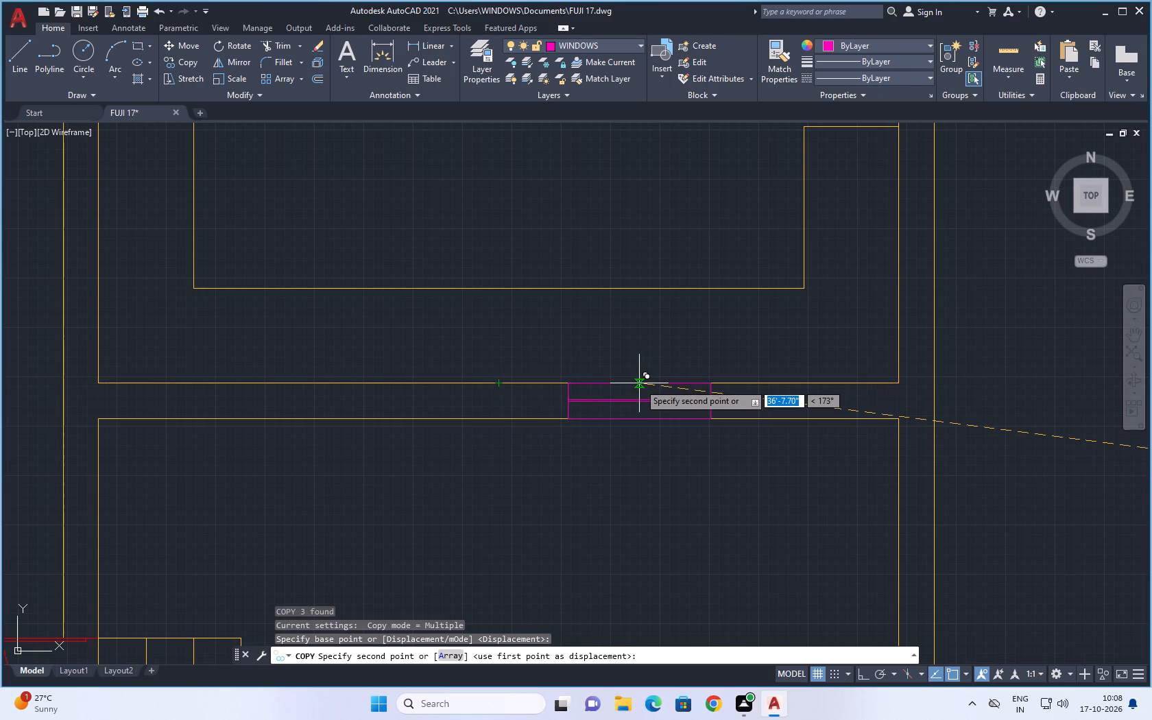
click(639, 383)
scroll(668, 468, down, 4)
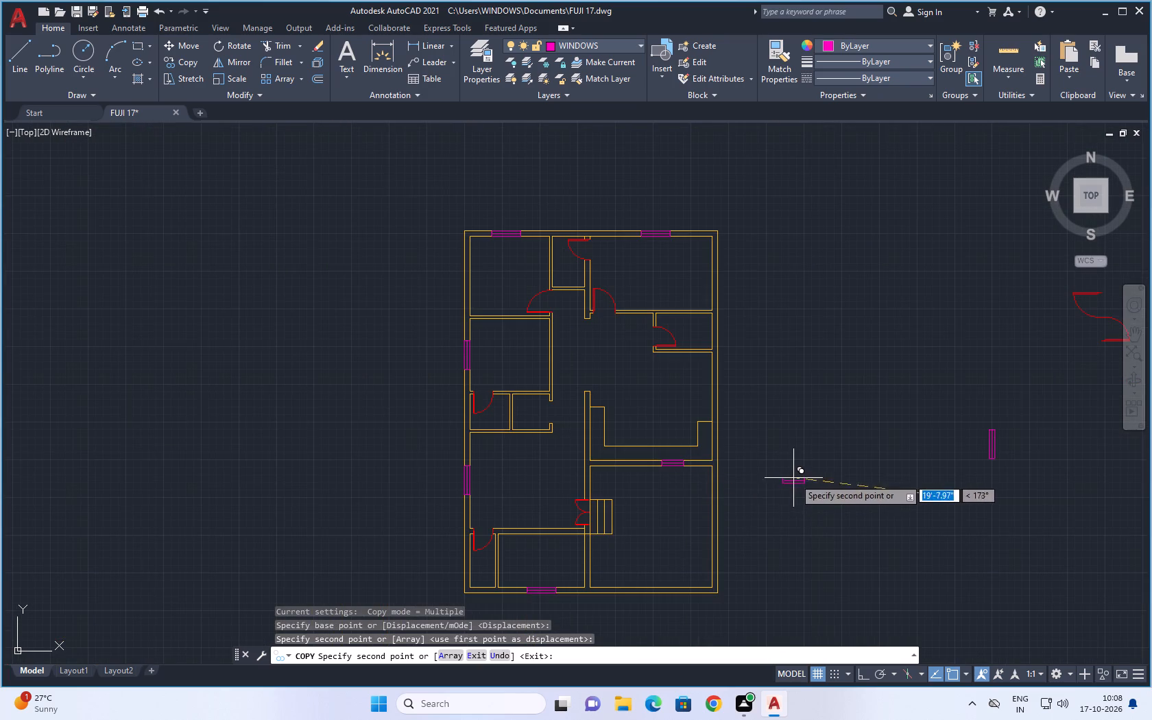
middle_drag(794, 478, 704, 409)
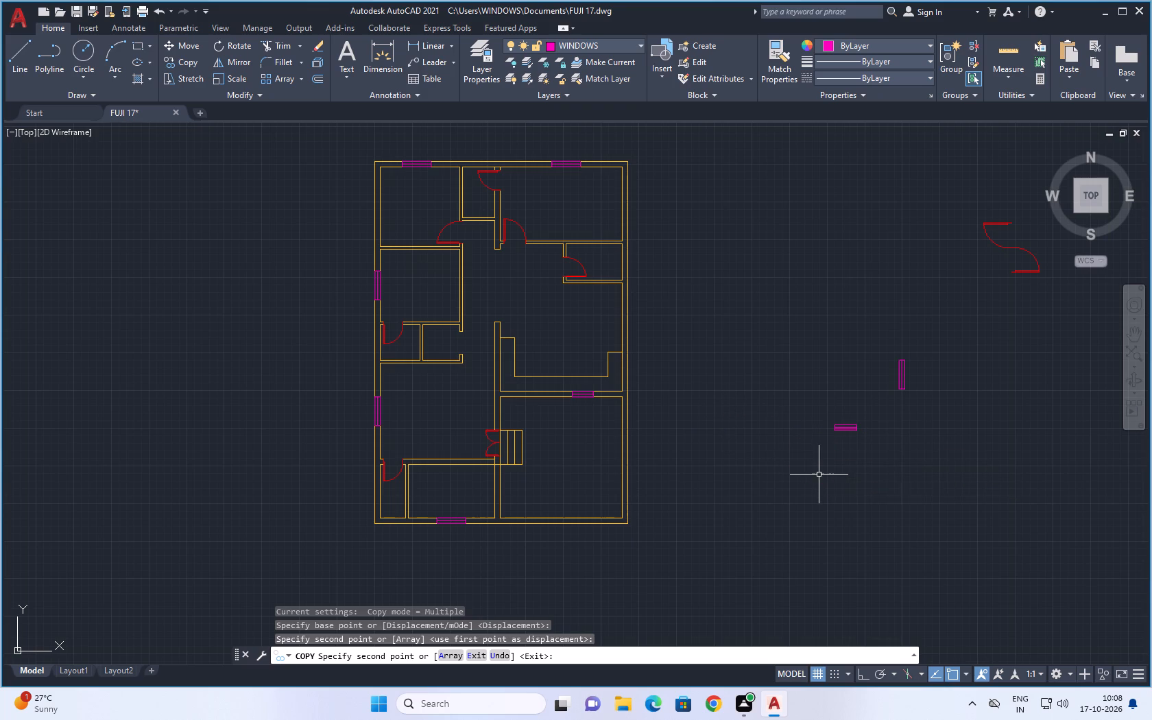
Rotate the loose 3' window symbol 90° about its upper-right corner so it stands vertically.
key(Escape)
key(Escape)
click(872, 419)
click(793, 463)
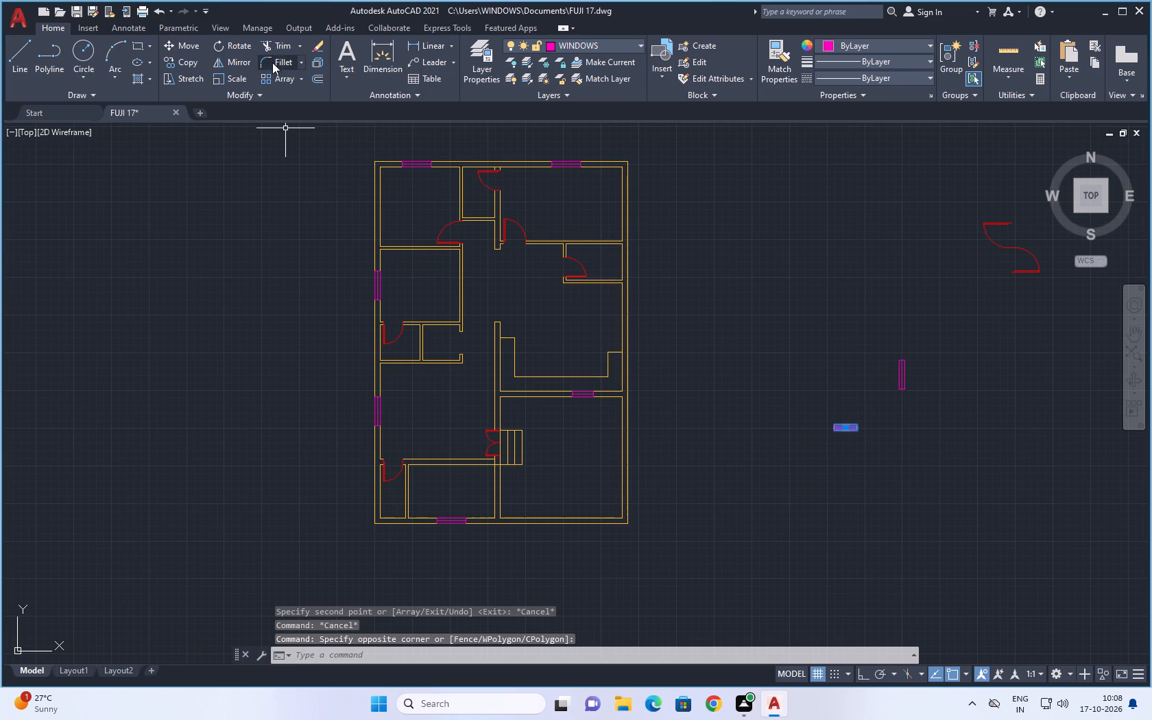
click(226, 47)
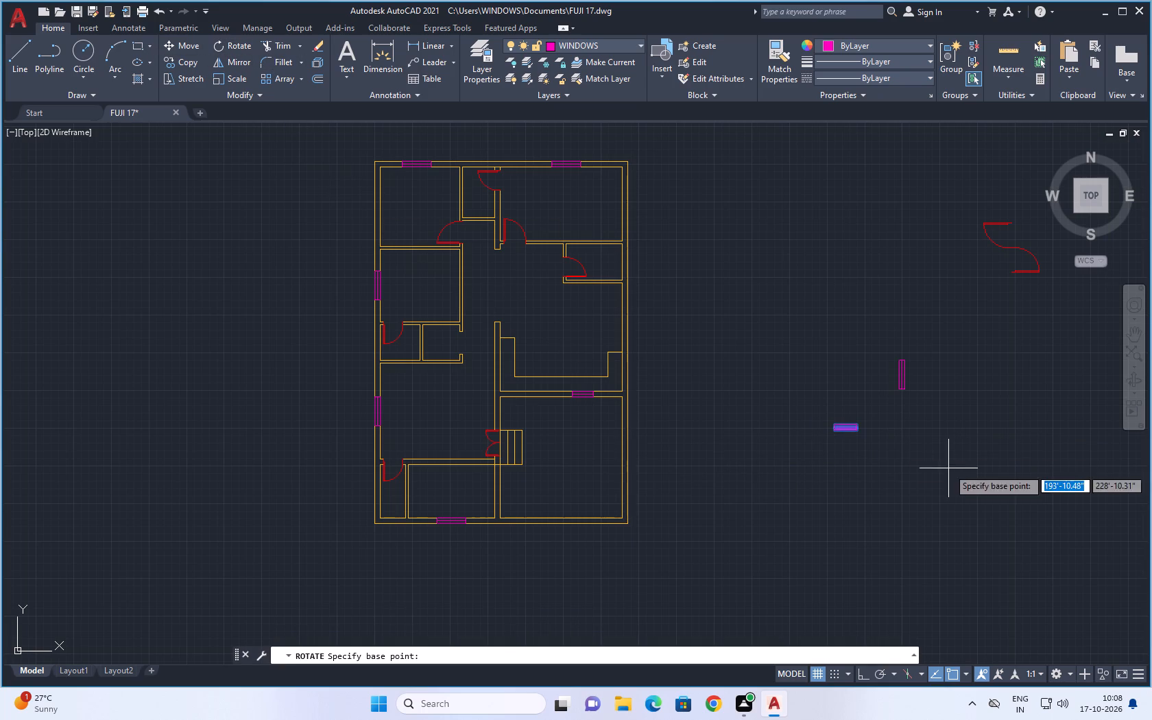
scroll(944, 463, up, 2)
click(723, 376)
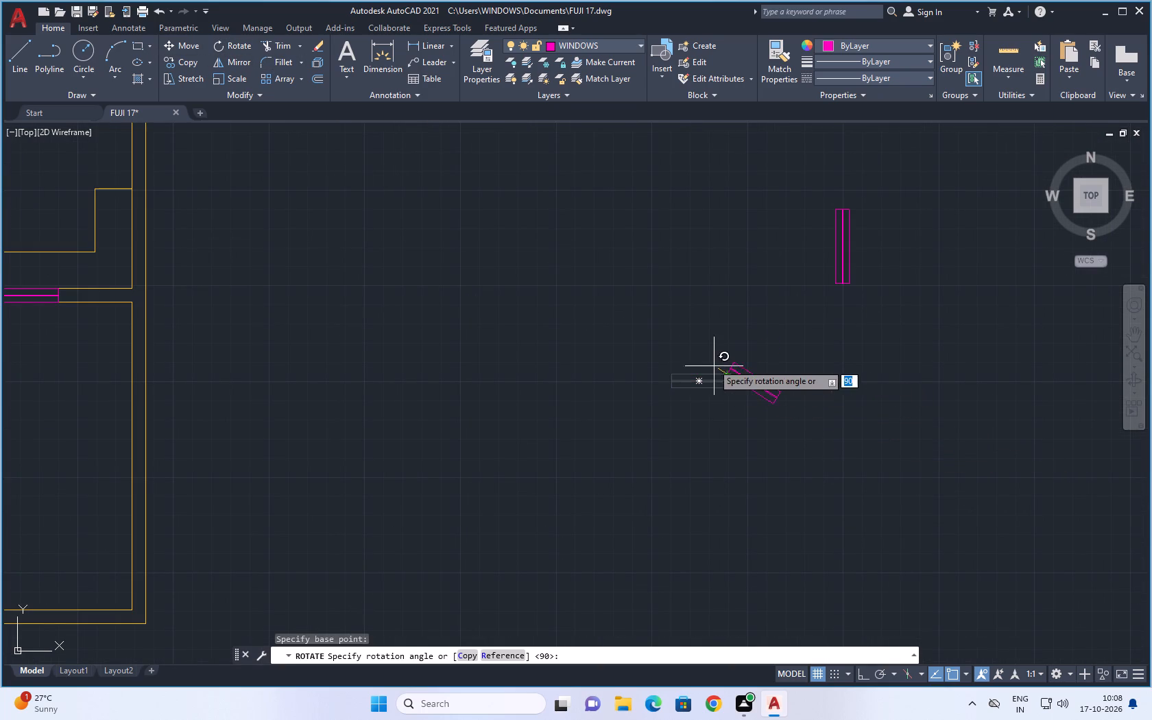
click(727, 300)
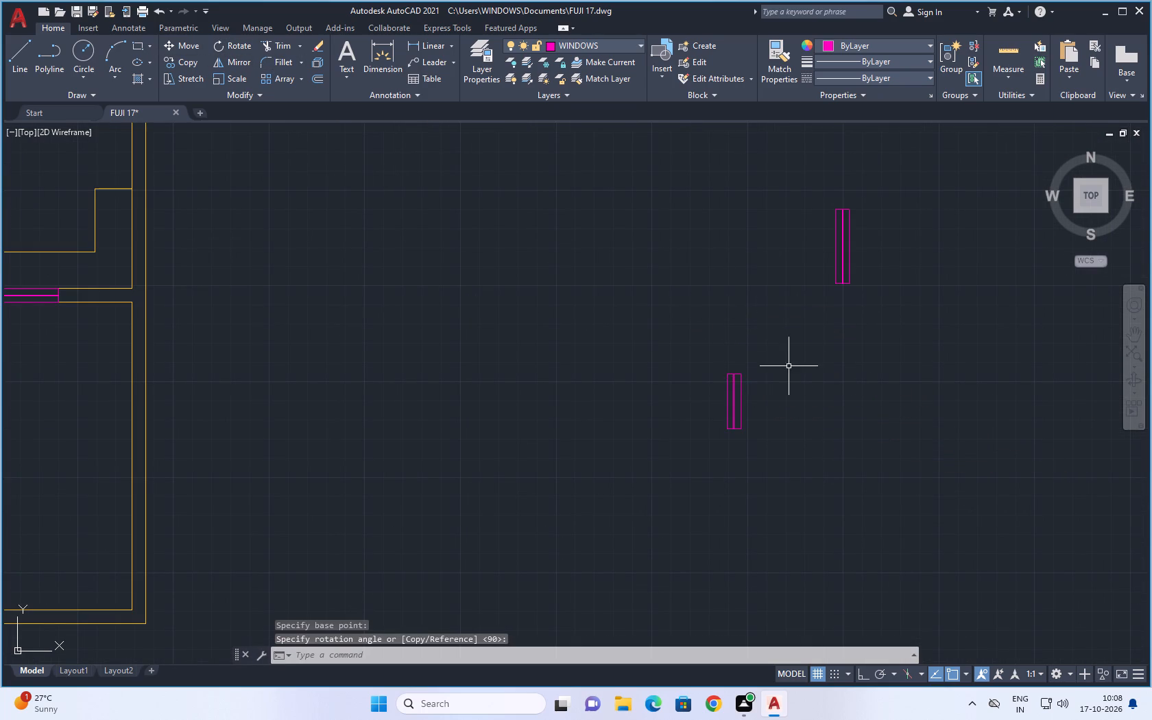
Copy the vertical 3' window by its left side's midpoint into the right exterior wall, beside the lower end of the kitchen counter.
key(Escape)
key(Escape)
click(783, 340)
click(679, 479)
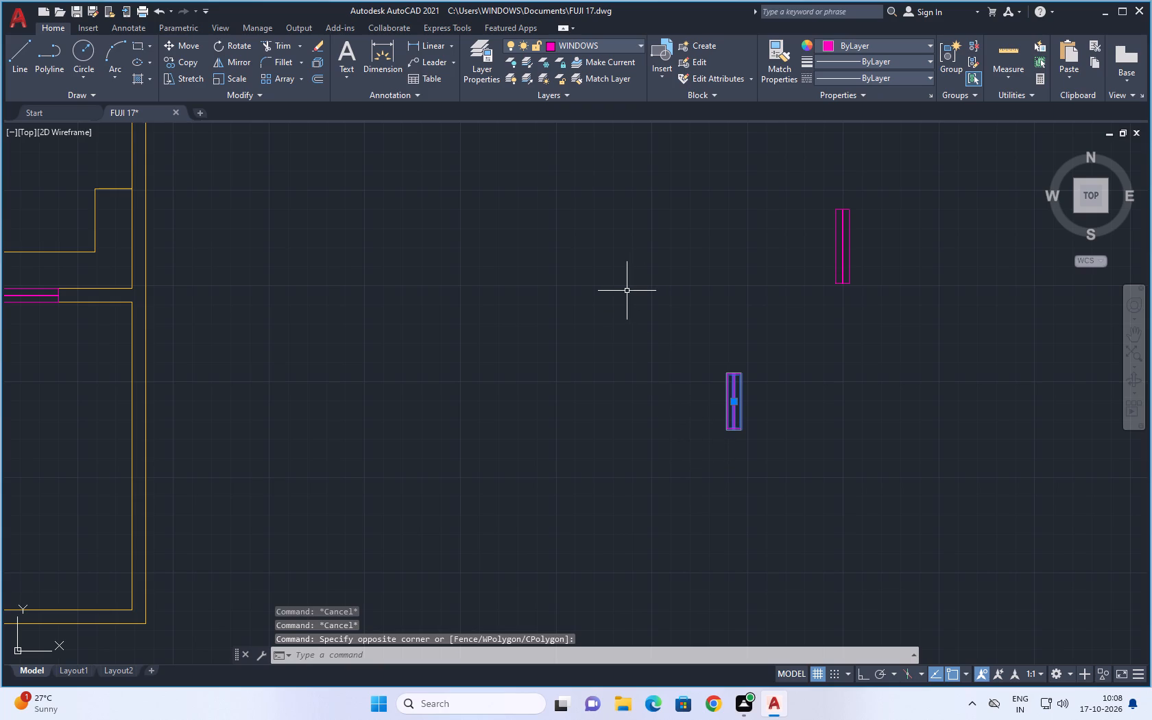
text(CO)
key(space)
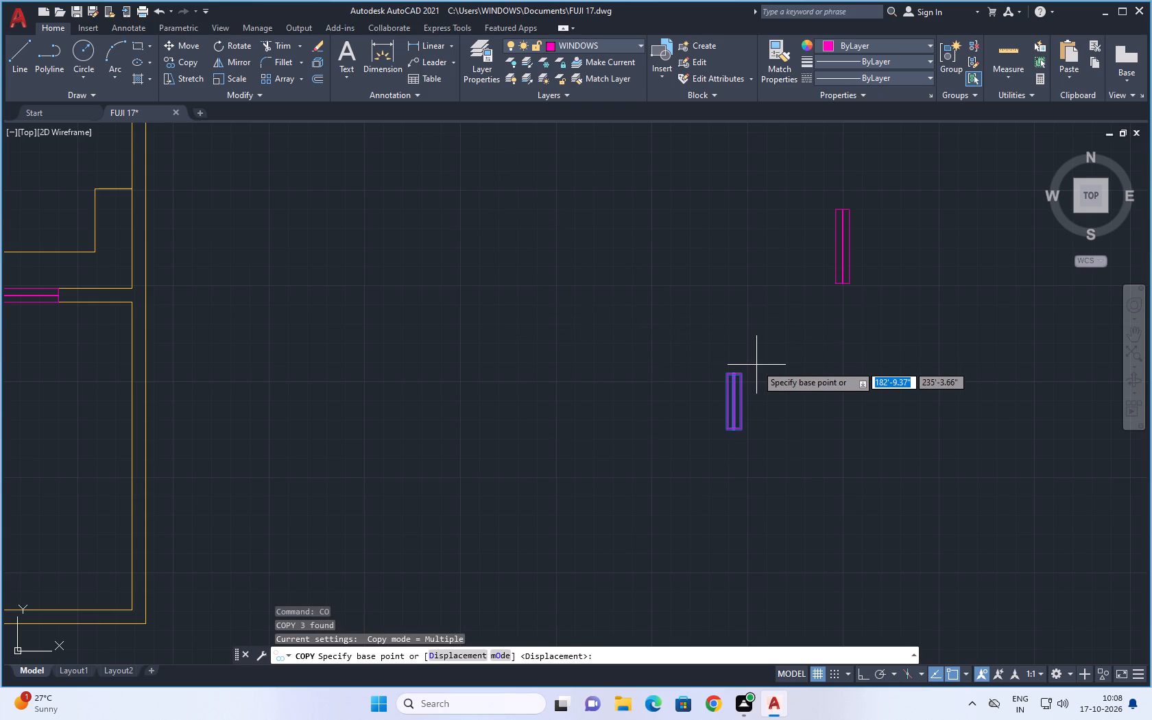
scroll(756, 366, up, 1)
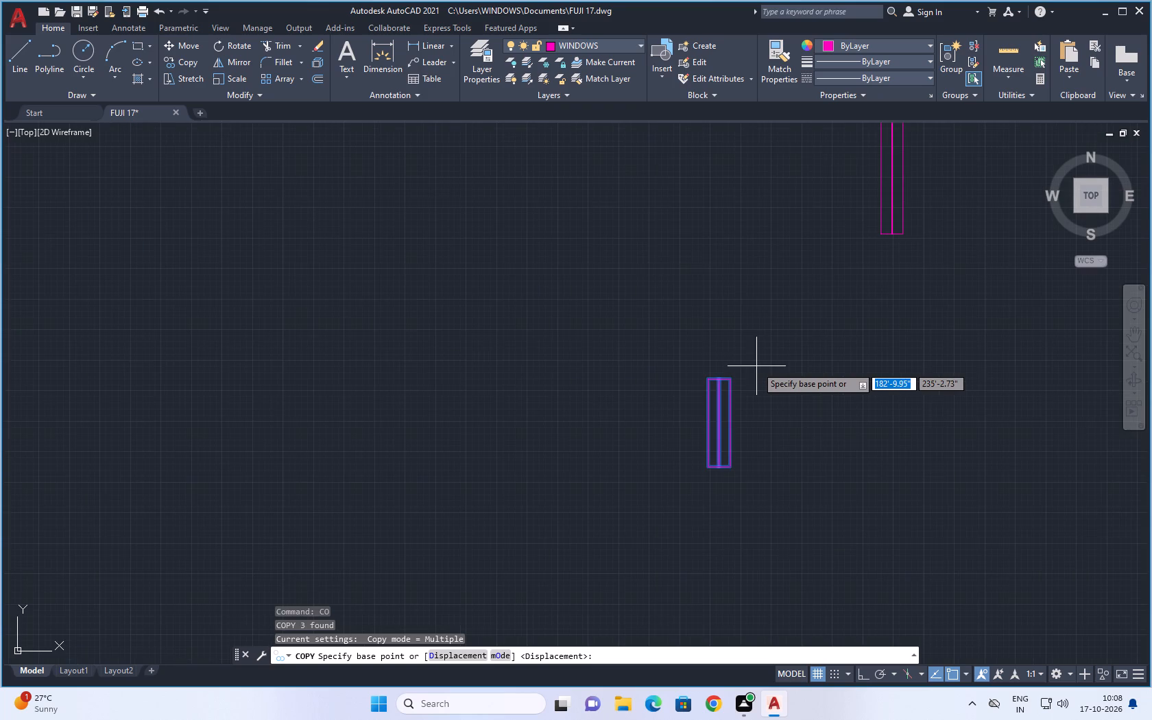
click(708, 424)
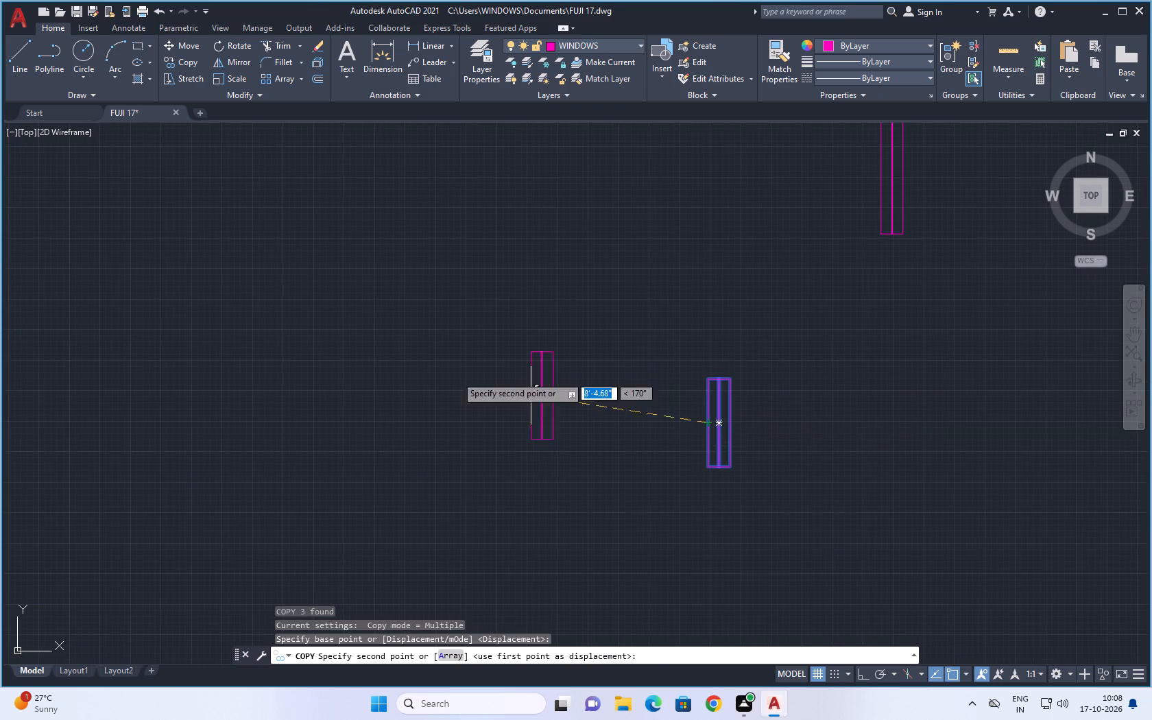
scroll(373, 346, down, 3)
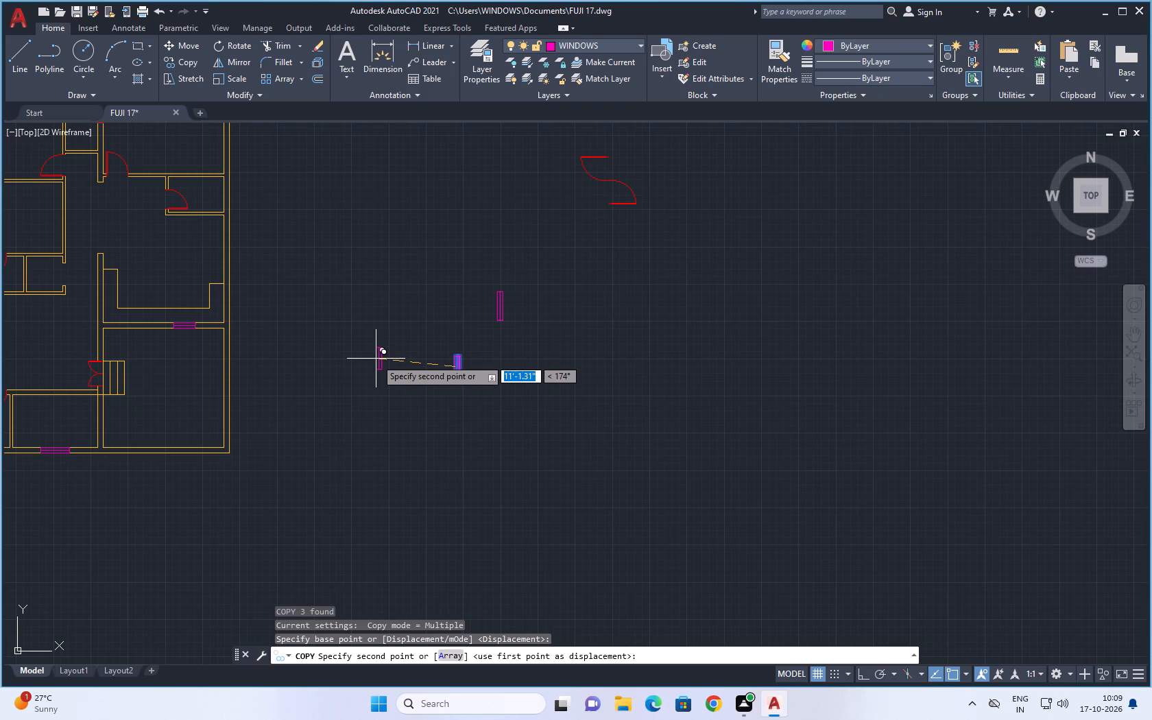
scroll(237, 300, up, 2)
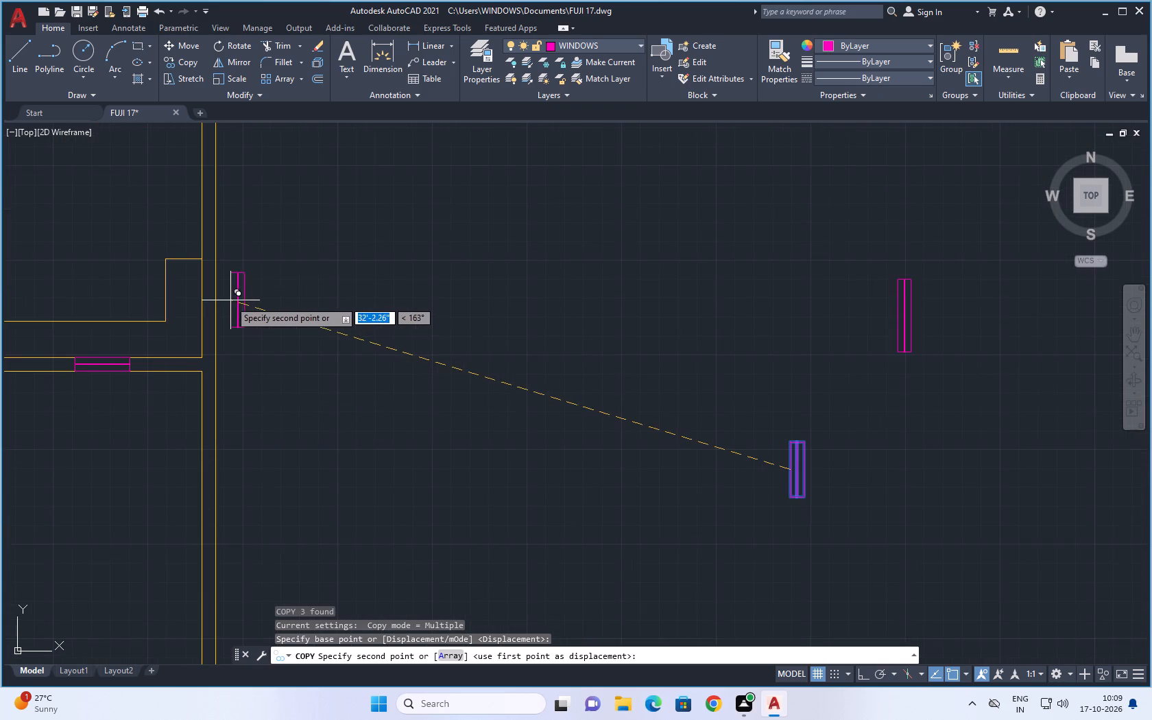
middle_drag(230, 301, 416, 326)
scroll(394, 343, up, 2)
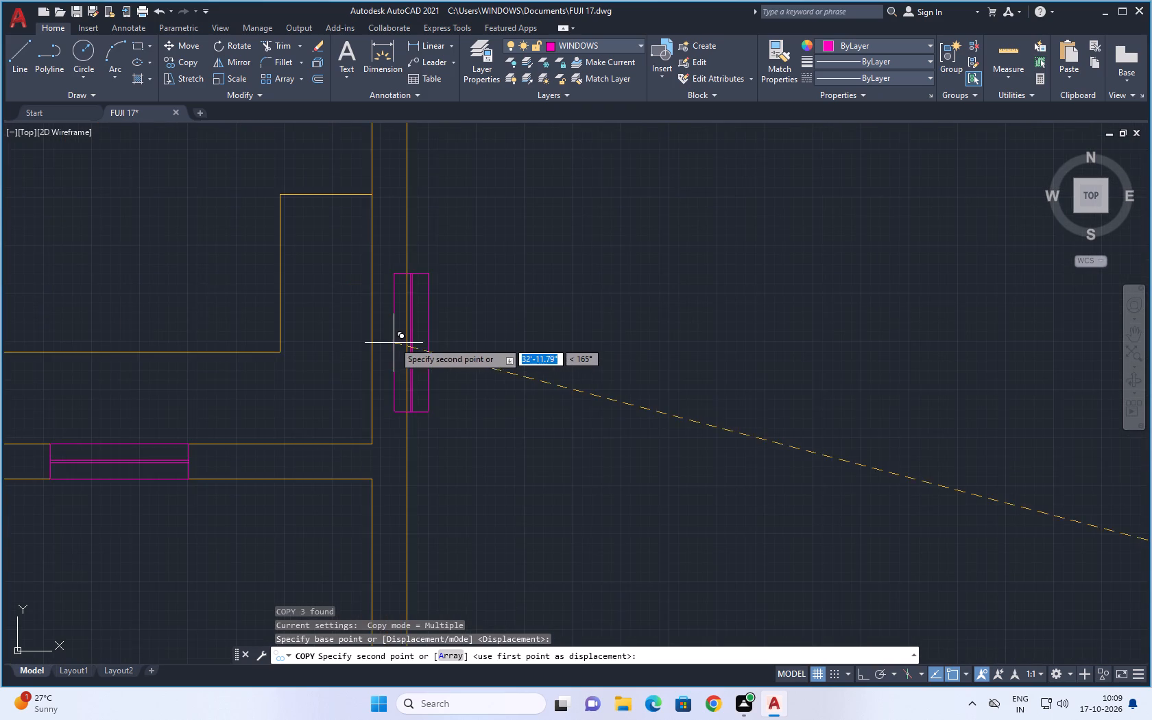
scroll(384, 330, up, 2)
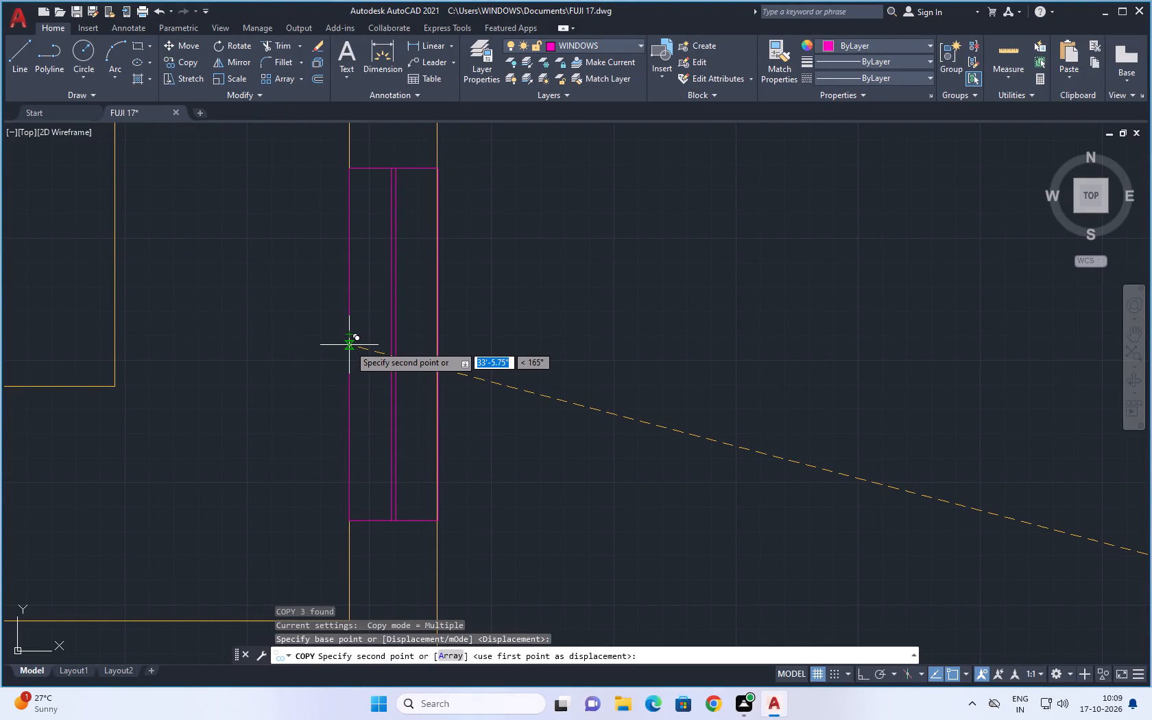
click(349, 345)
Place another copy of the vertical 3' window higher in the right exterior wall, just below the small upper-right room.
scroll(630, 396, down, 4)
middle_drag(653, 433, 597, 316)
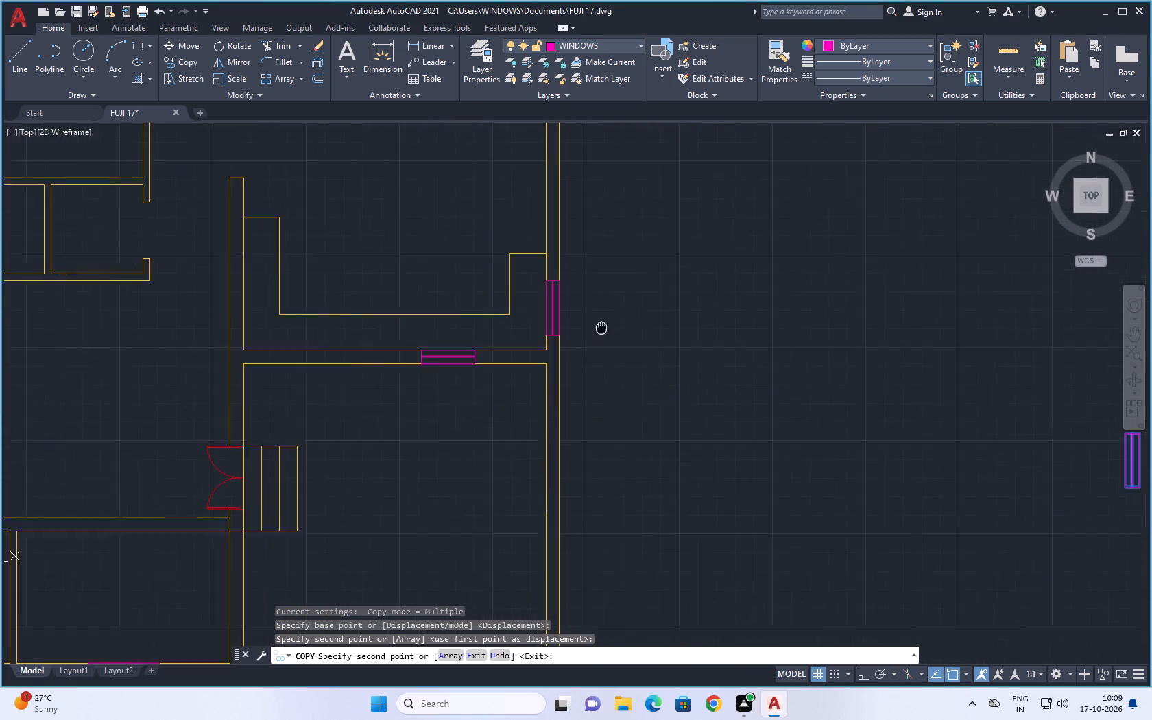
middle_drag(597, 316, 597, 313)
scroll(600, 318, down, 3)
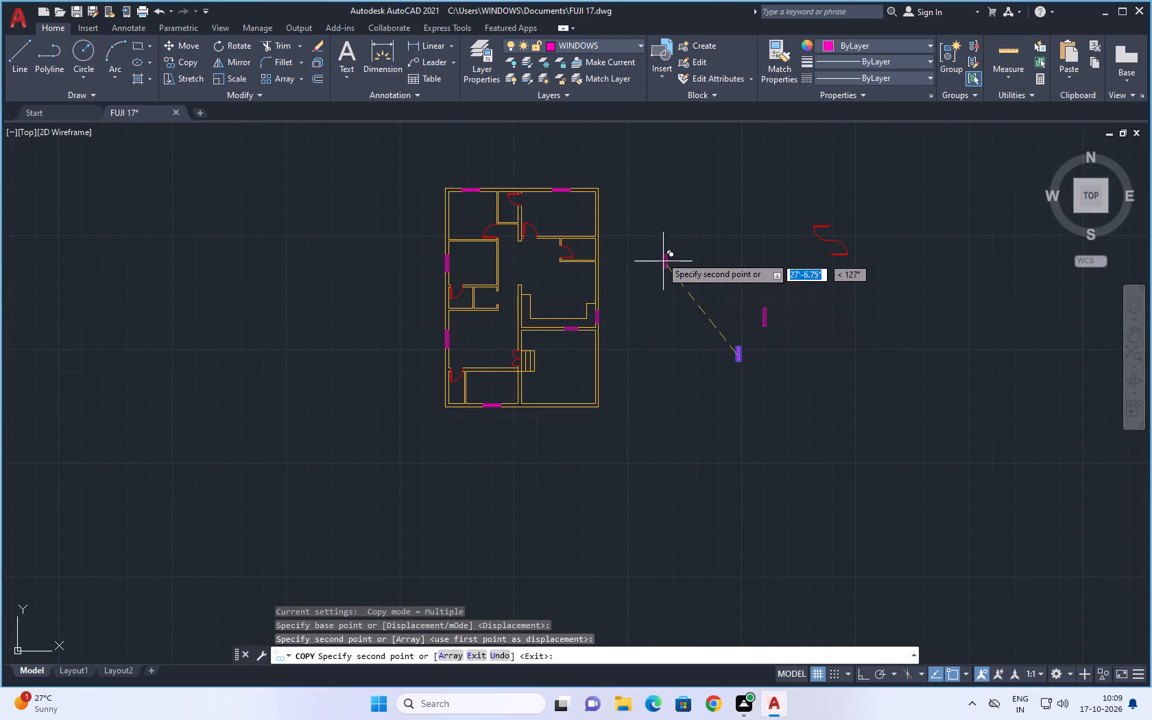
scroll(629, 281, up, 1)
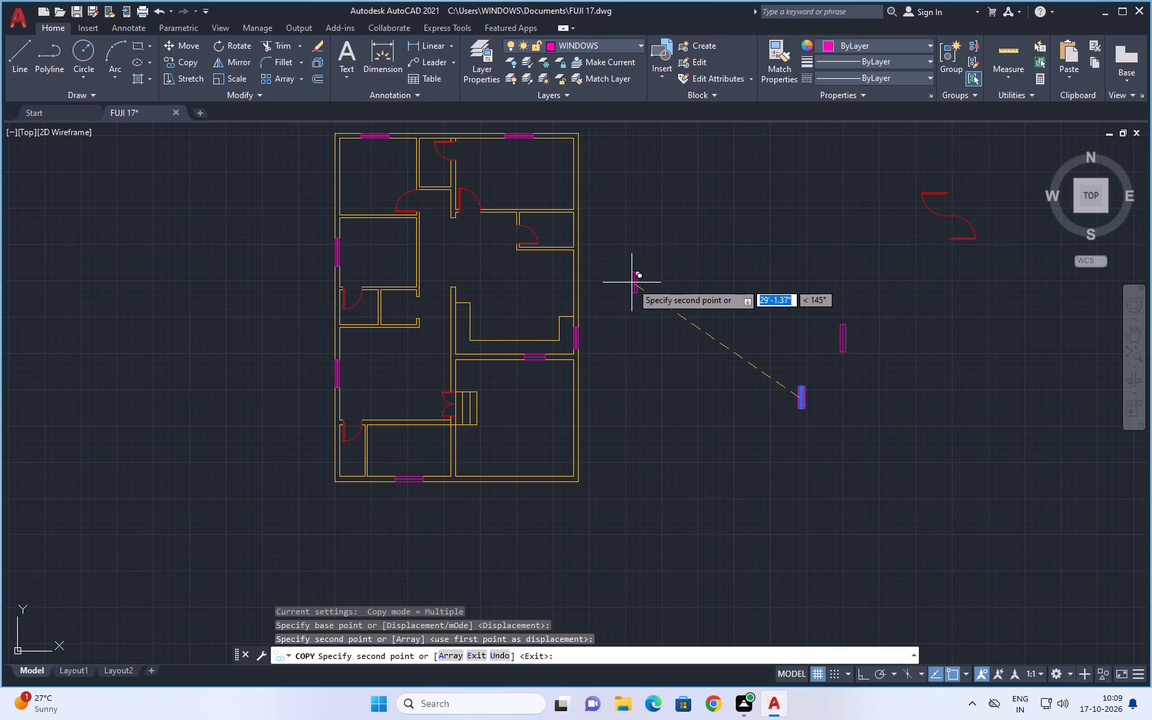
scroll(608, 279, up, 3)
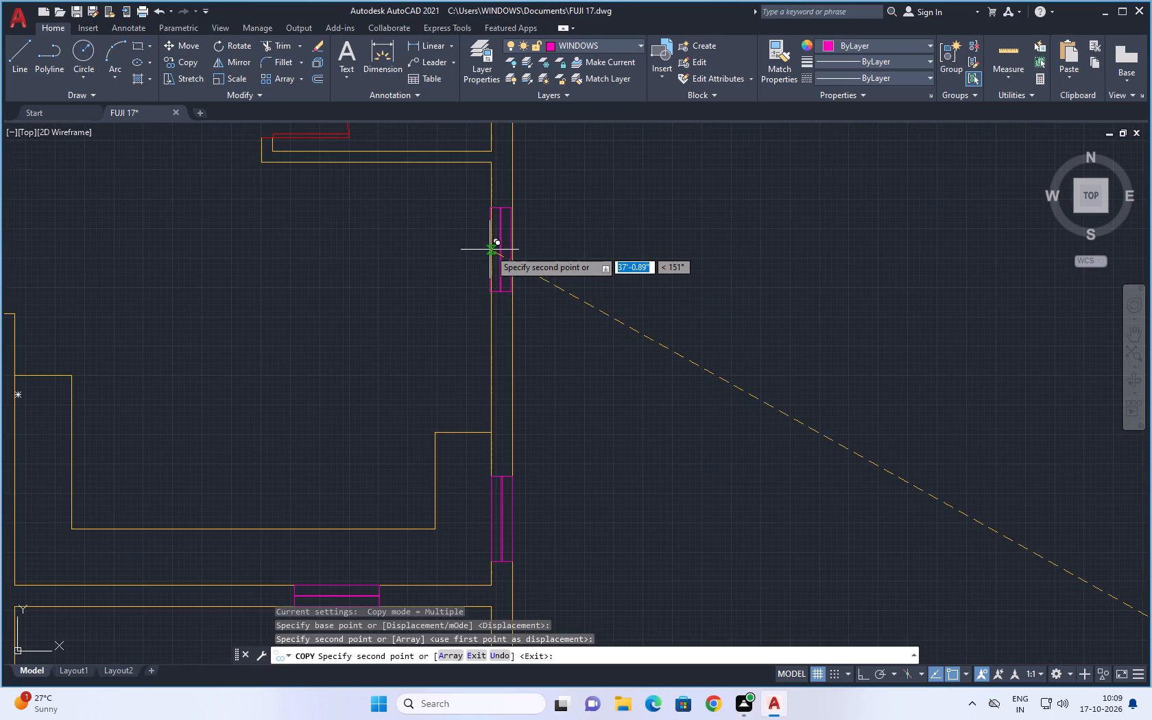
click(491, 249)
scroll(623, 285, down, 3)
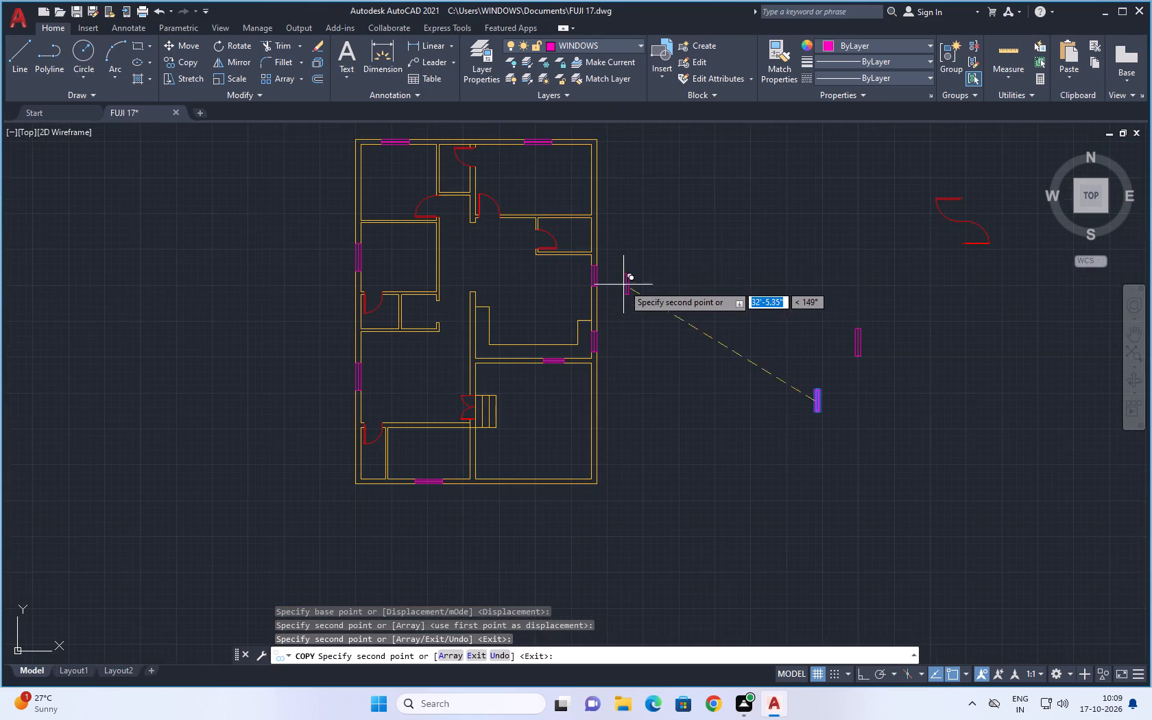
middle_drag(694, 254, 676, 292)
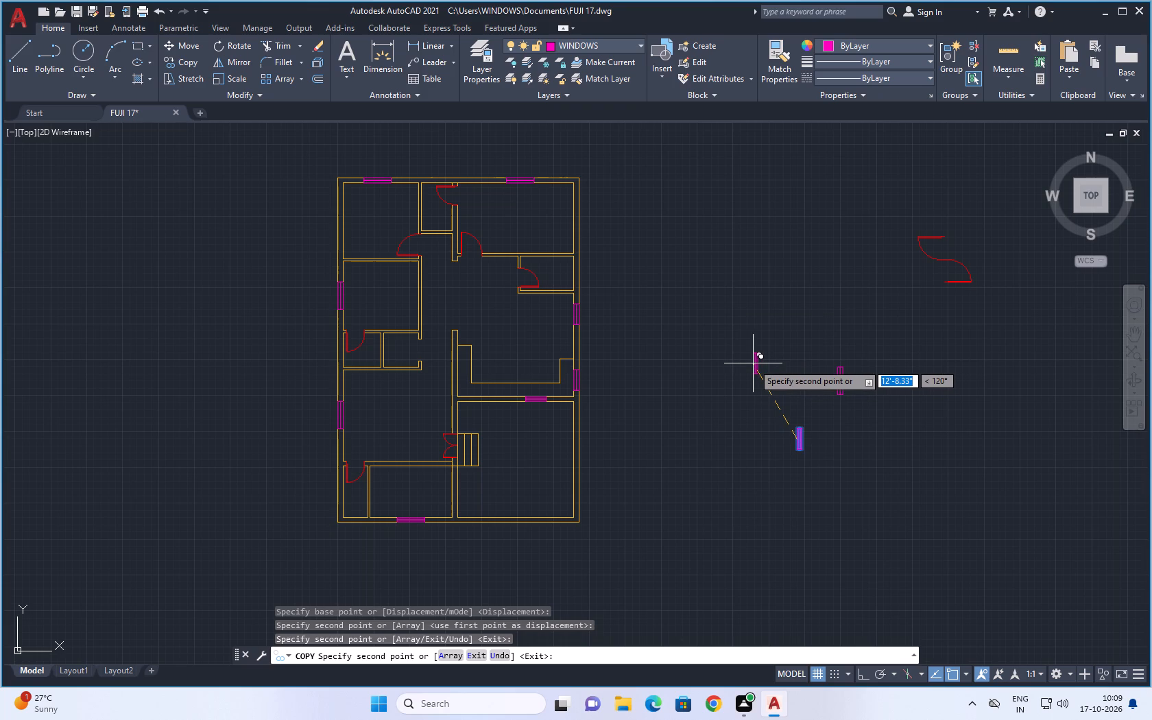
key(Escape)
key(Escape)
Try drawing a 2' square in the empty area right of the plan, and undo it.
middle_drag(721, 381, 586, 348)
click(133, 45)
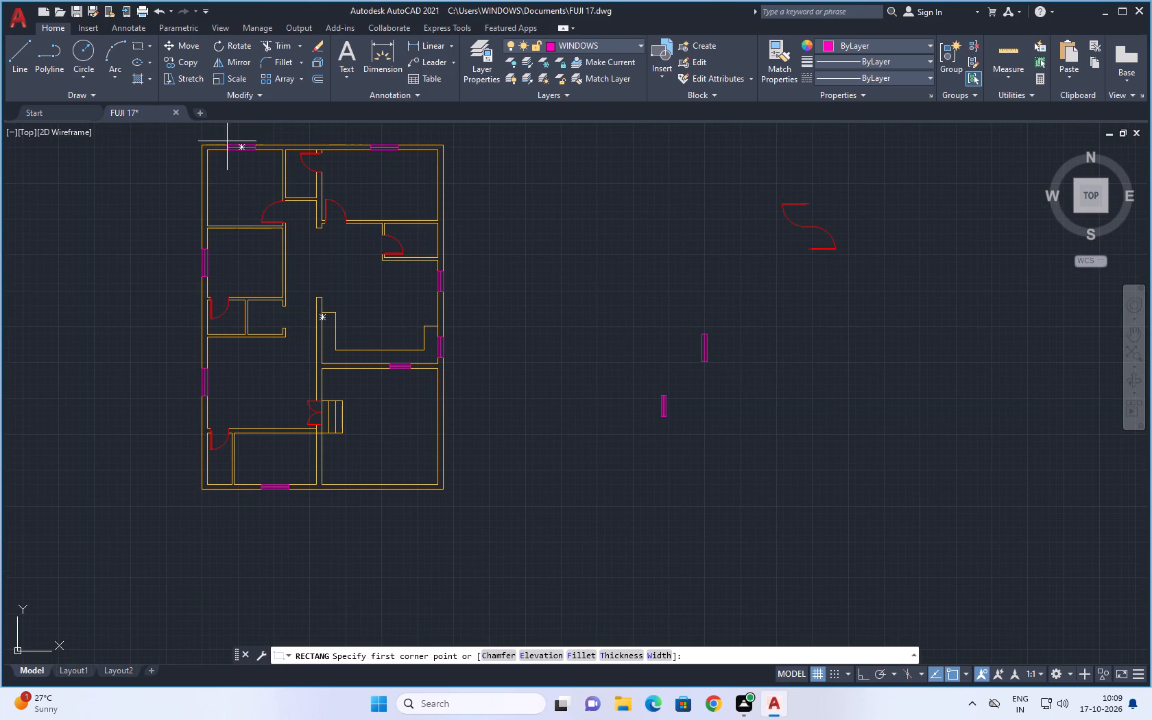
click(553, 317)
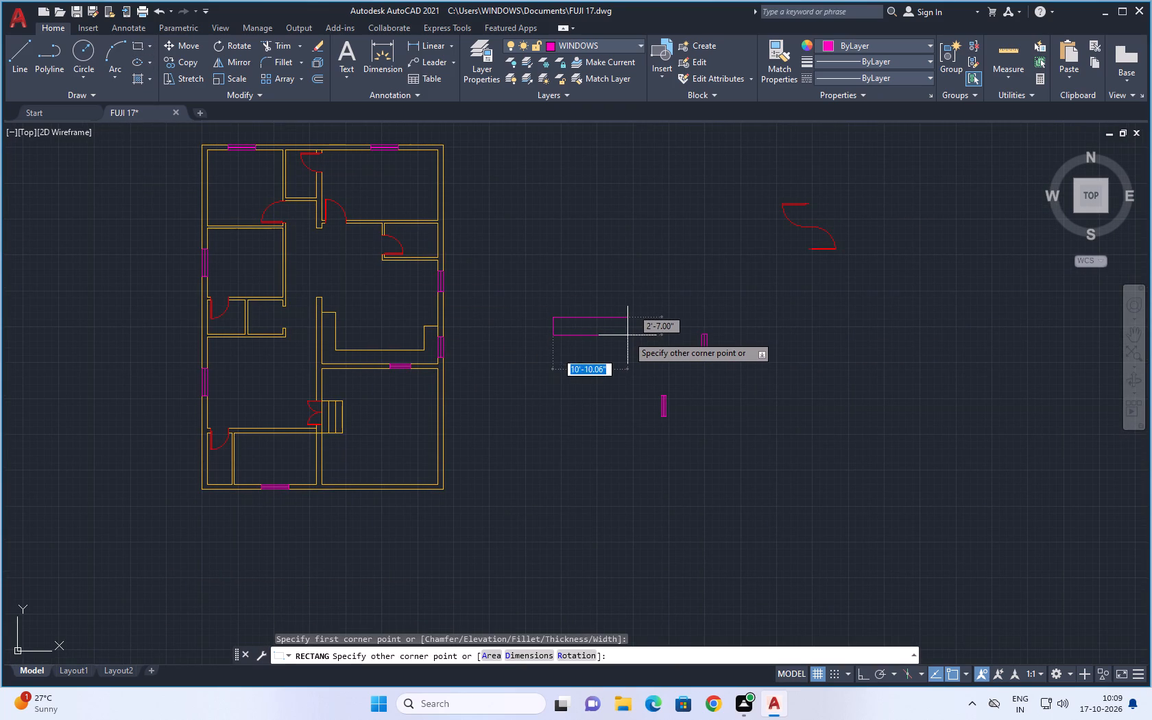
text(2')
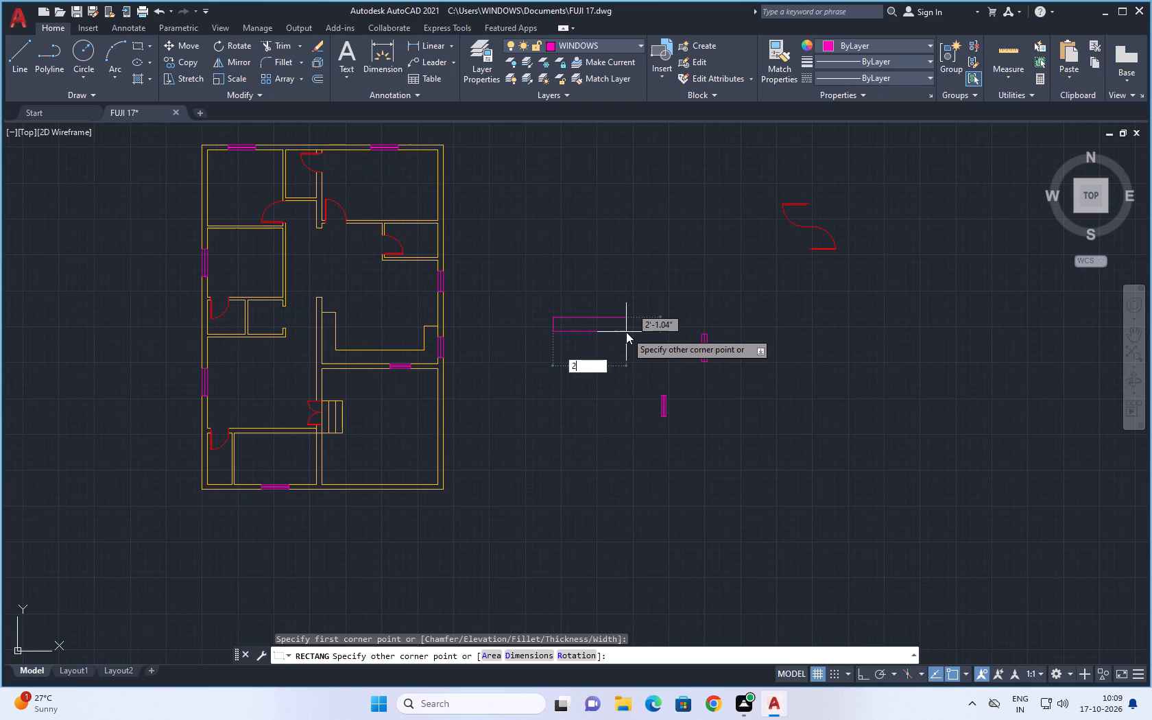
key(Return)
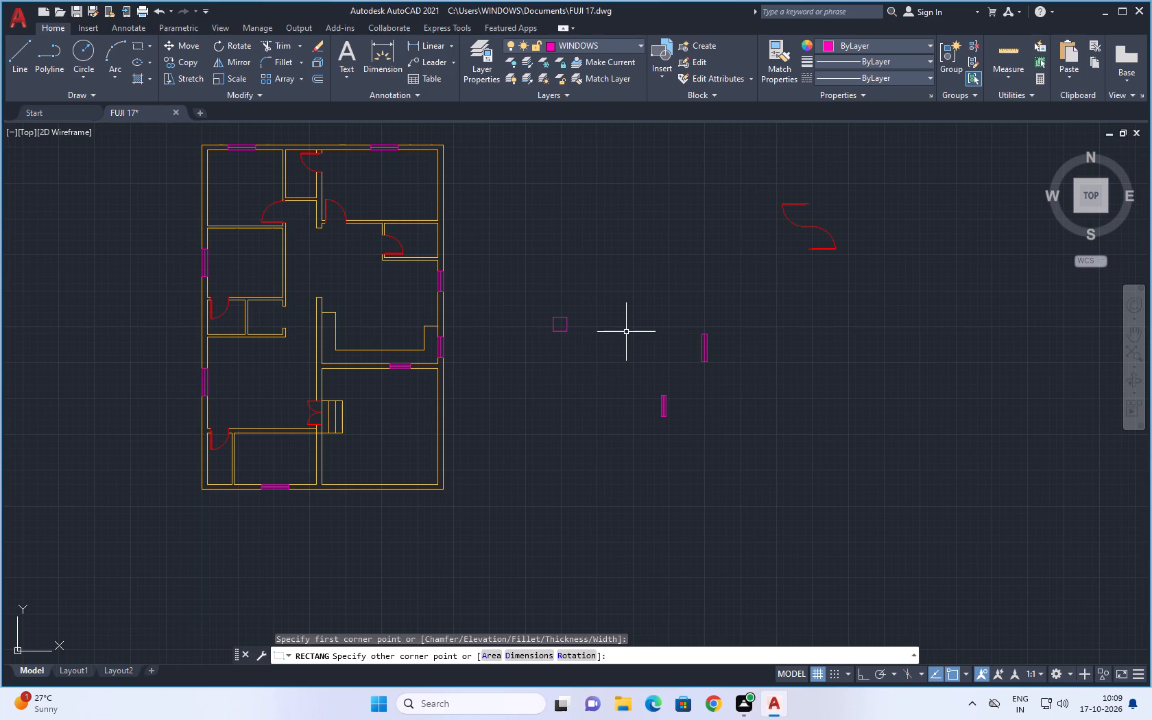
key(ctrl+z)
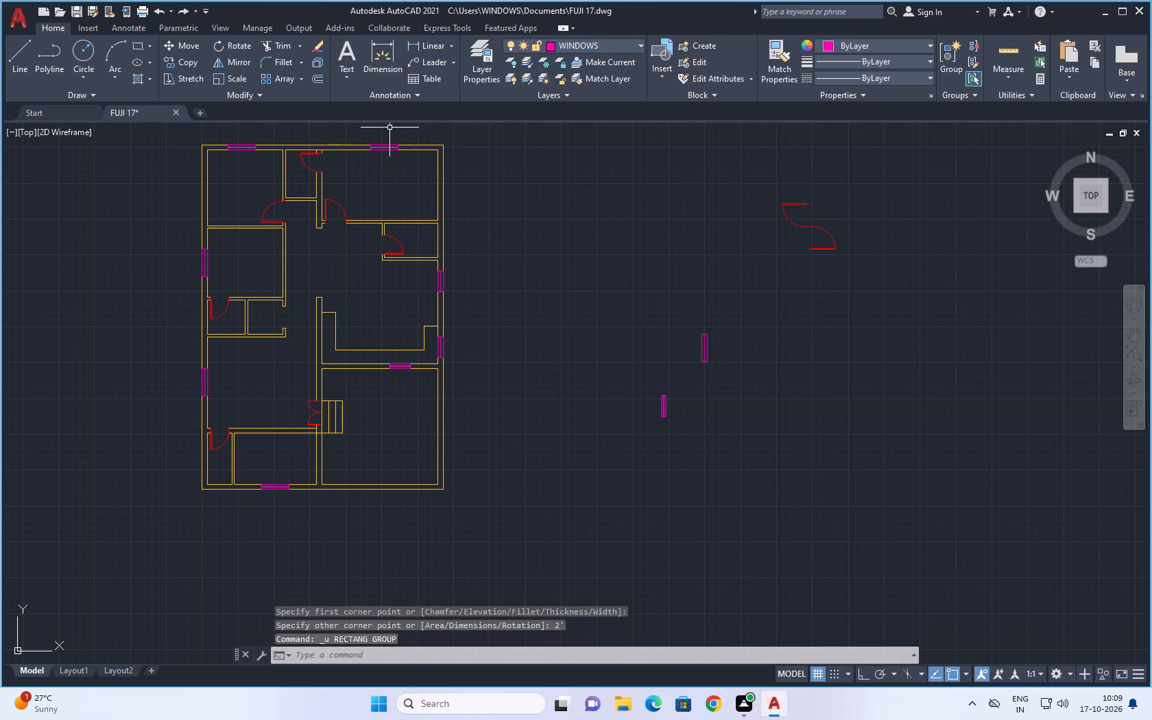
Draw a 2' by 9" rectangle in the empty area right of the plan for a smaller window.
click(132, 45)
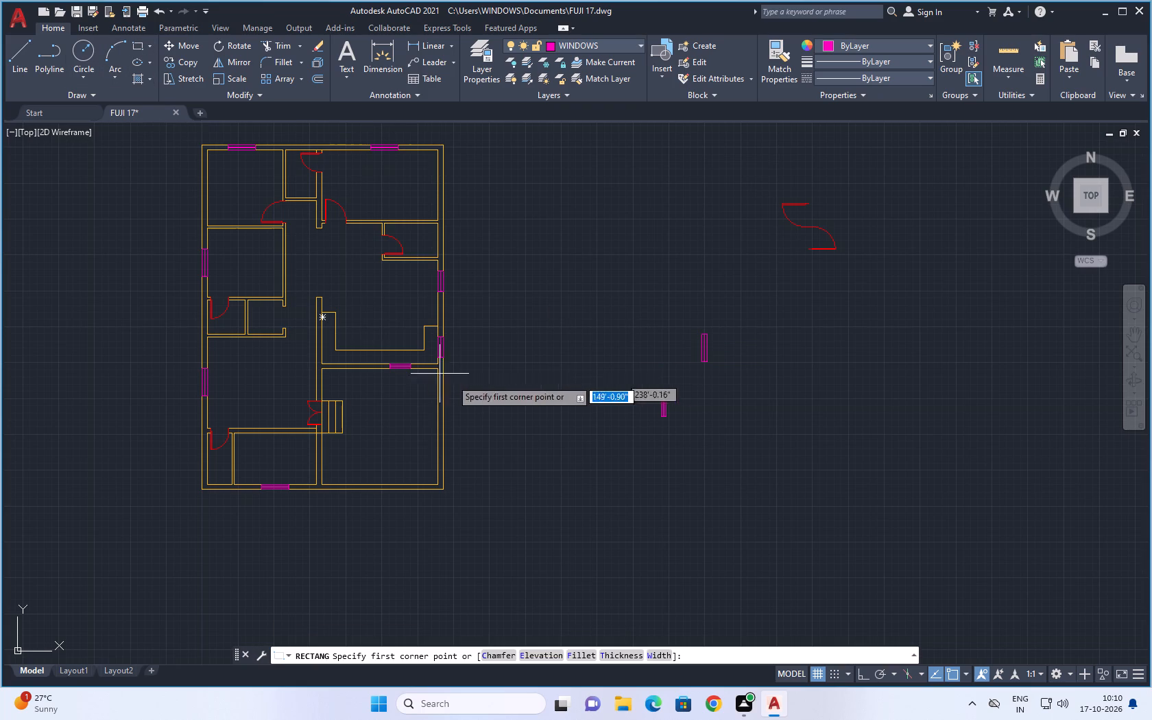
click(547, 314)
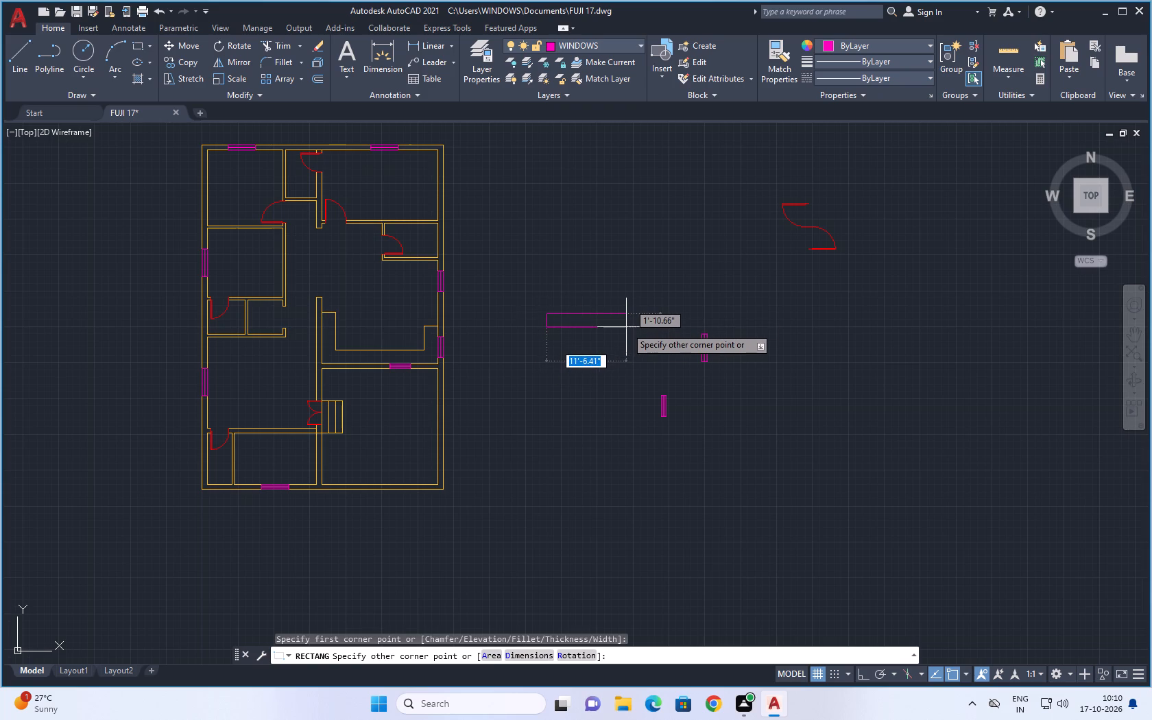
text(2',9)
key(shift+quotedbl)
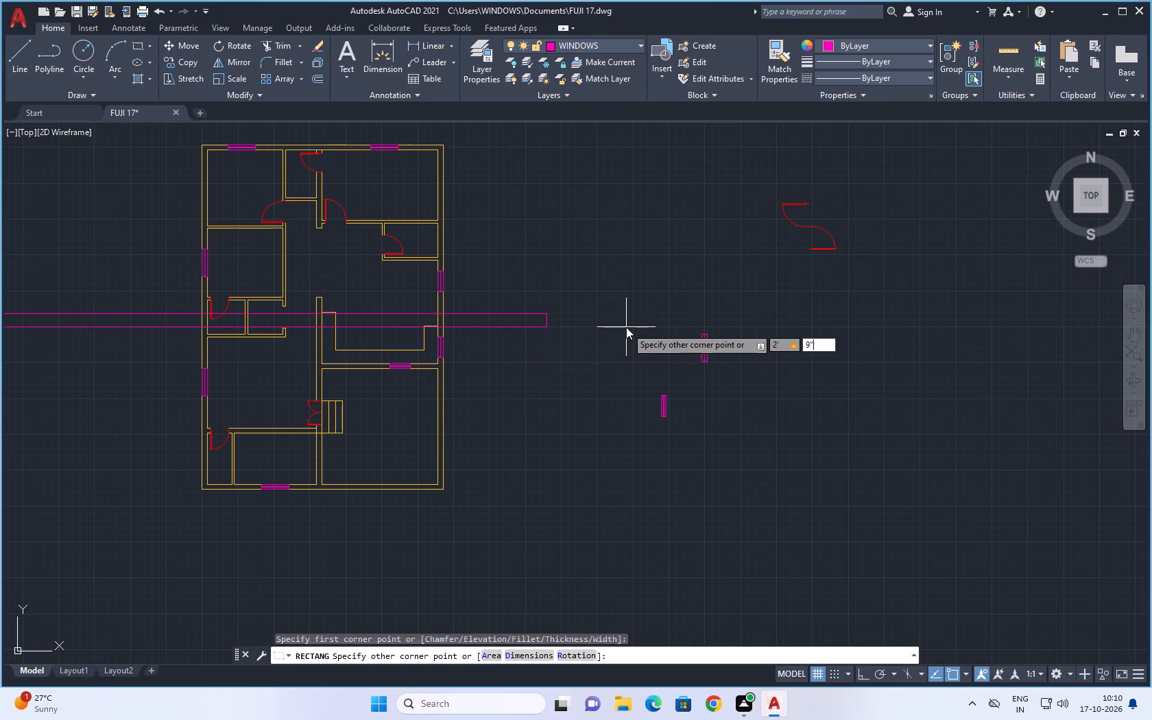
key(Return)
Draw a horizontal centre line across the 2' rectangle between the midpoints of its short sides.
scroll(574, 326, up, 2)
middle_drag(574, 325, 586, 398)
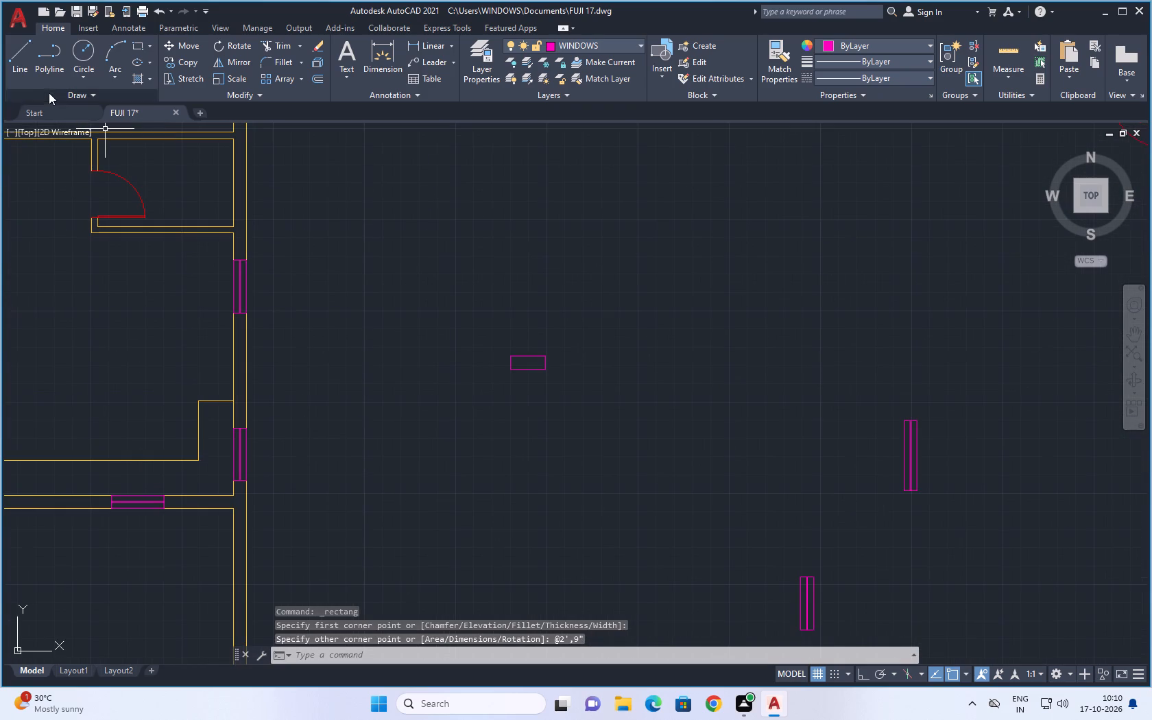
click(26, 53)
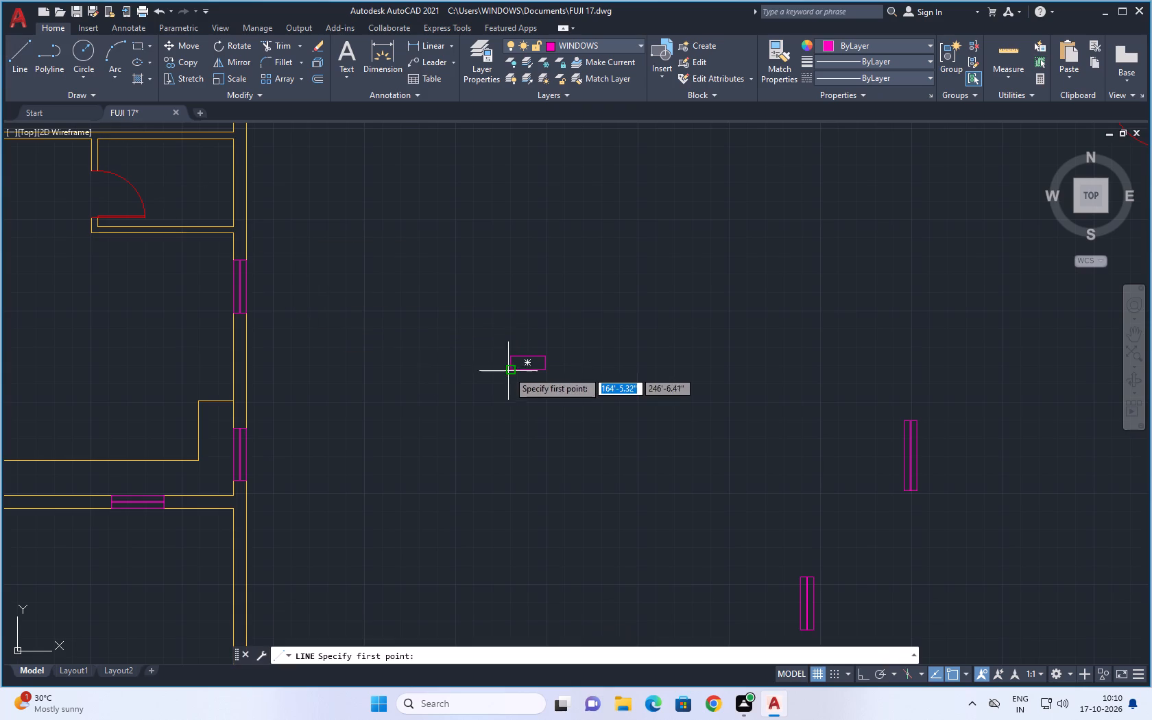
scroll(509, 361, up, 3)
click(513, 389)
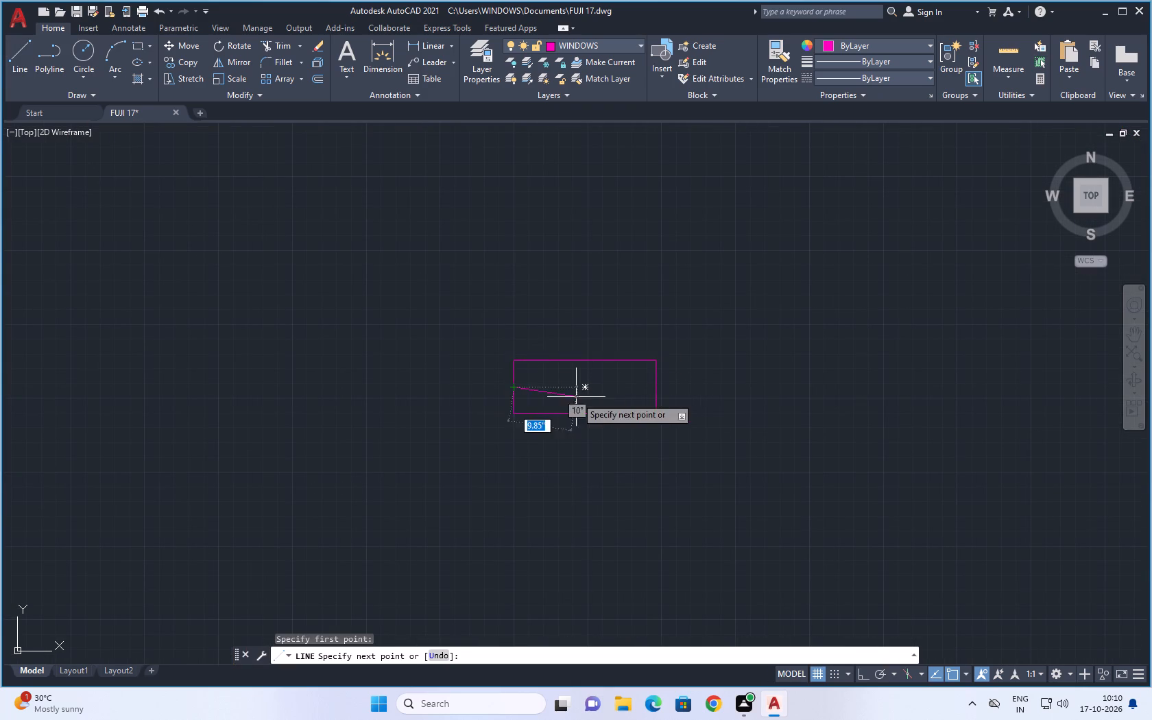
click(655, 387)
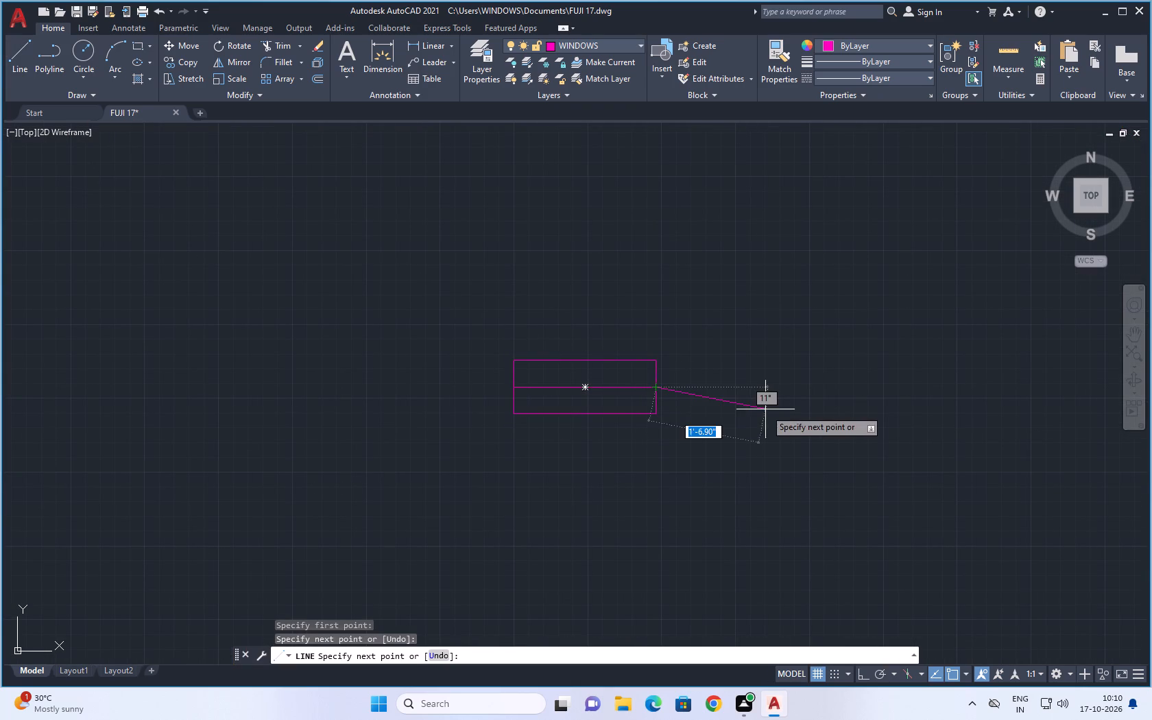
key(Escape)
key(Escape)
Offset the 2' rectangle's centre line by 0.25" to both sides, above and below.
key(o)
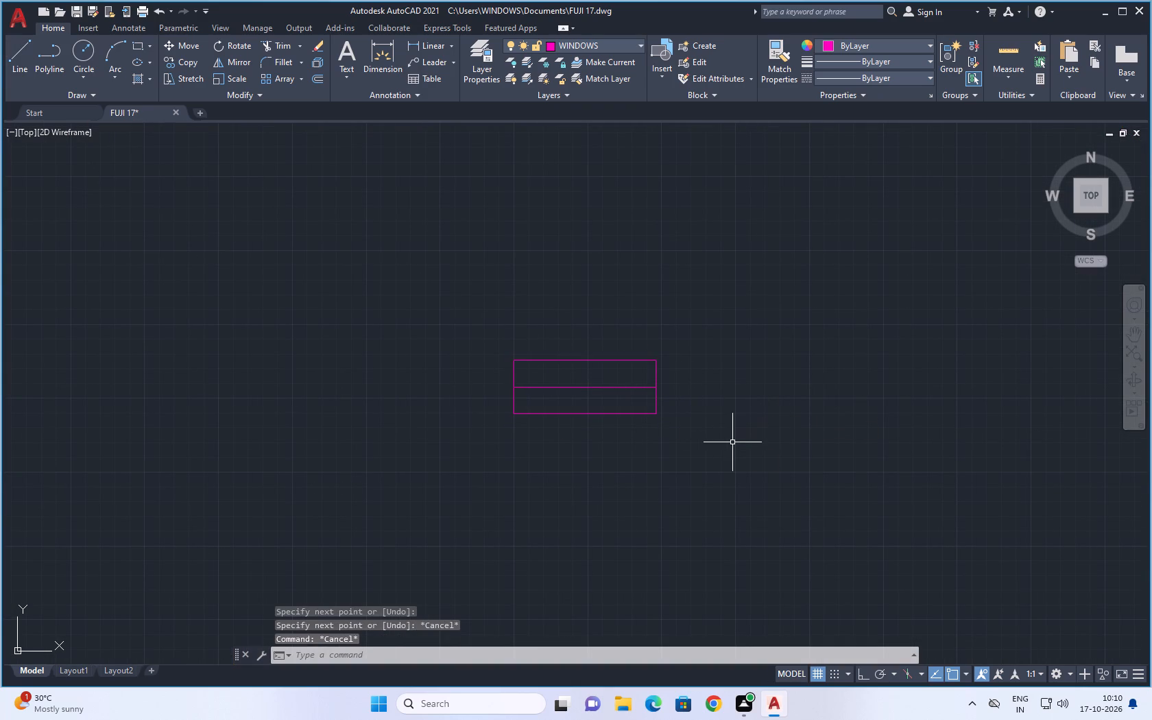
key(Return)
text(0.25)
key(Return)
scroll(604, 432, up, 1)
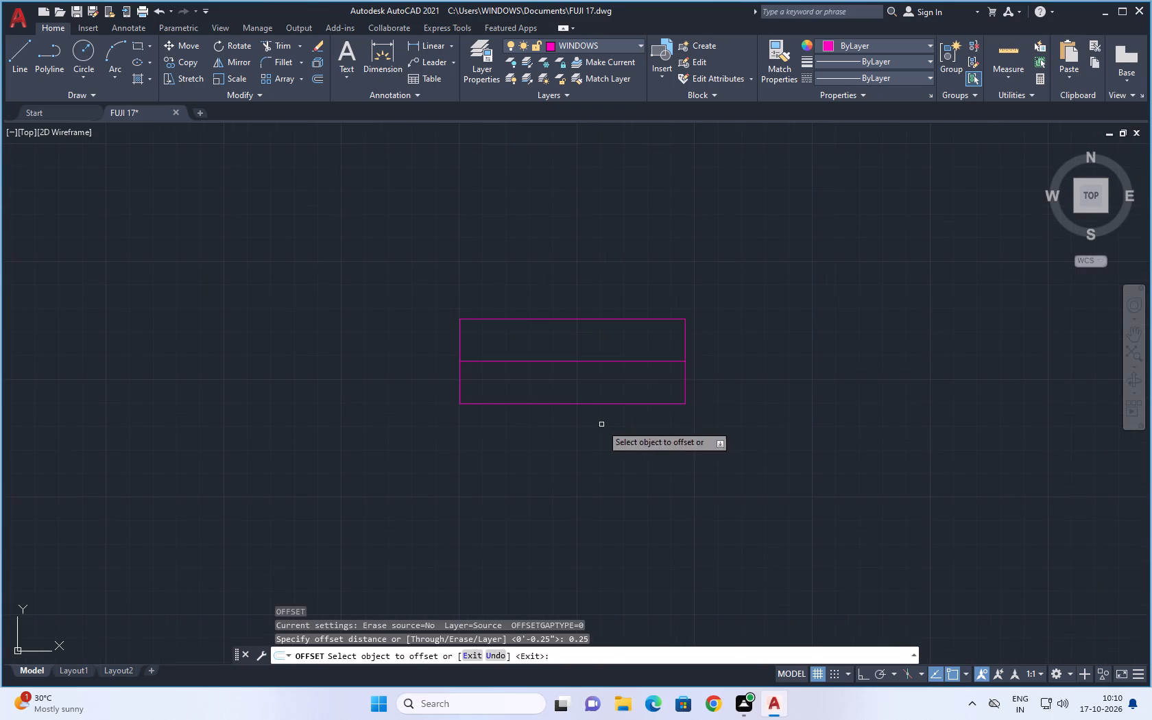
click(599, 360)
click(607, 343)
scroll(588, 370, up, 1)
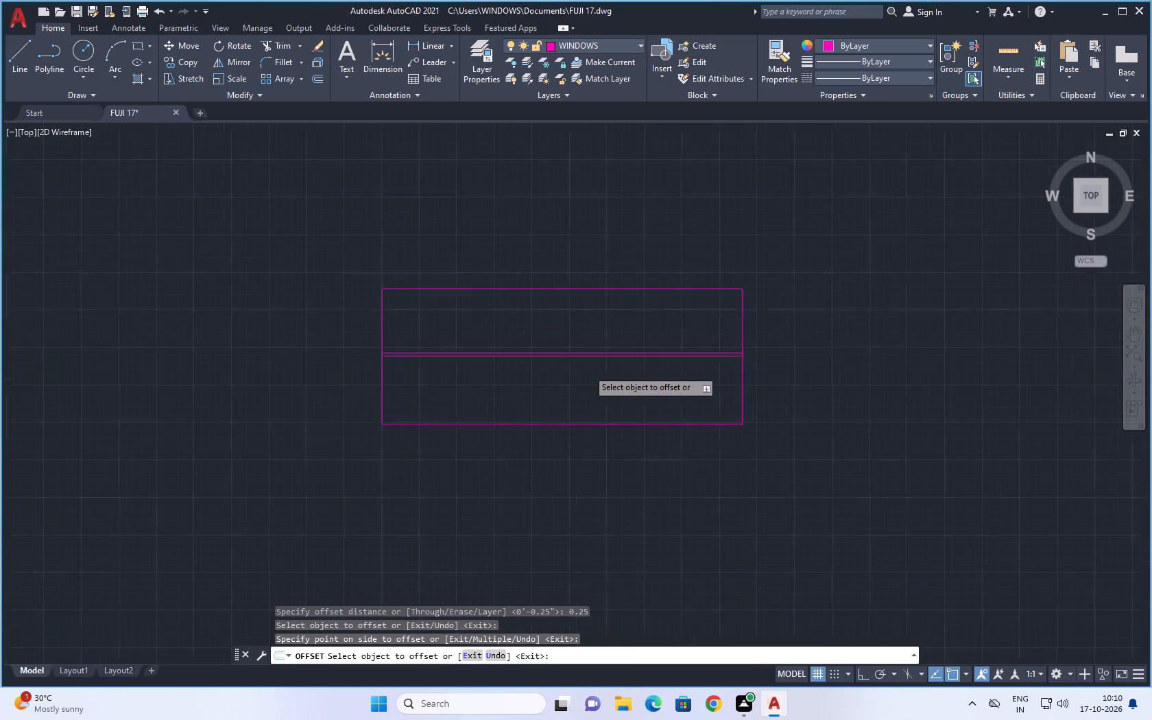
scroll(588, 370, up, 2)
click(603, 335)
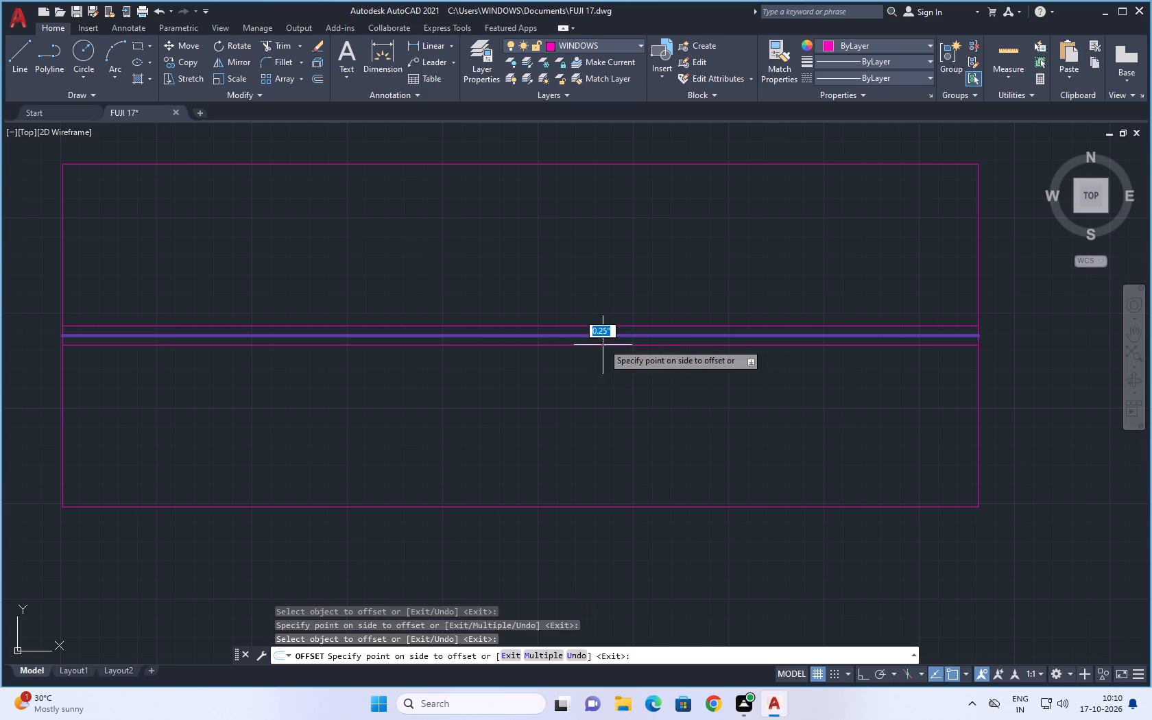
click(602, 361)
key(Escape)
key(Escape)
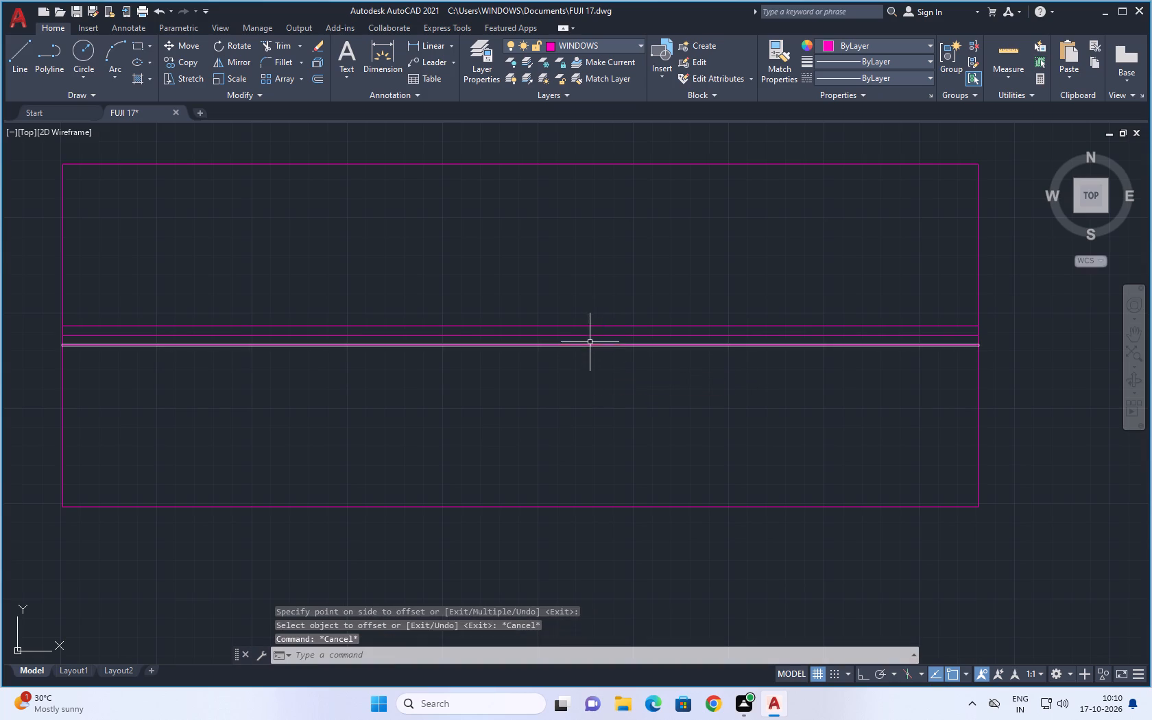
Erase the original centre line of the 2' window rectangle, leaving only its two offset lines.
click(594, 335)
key(Delete)
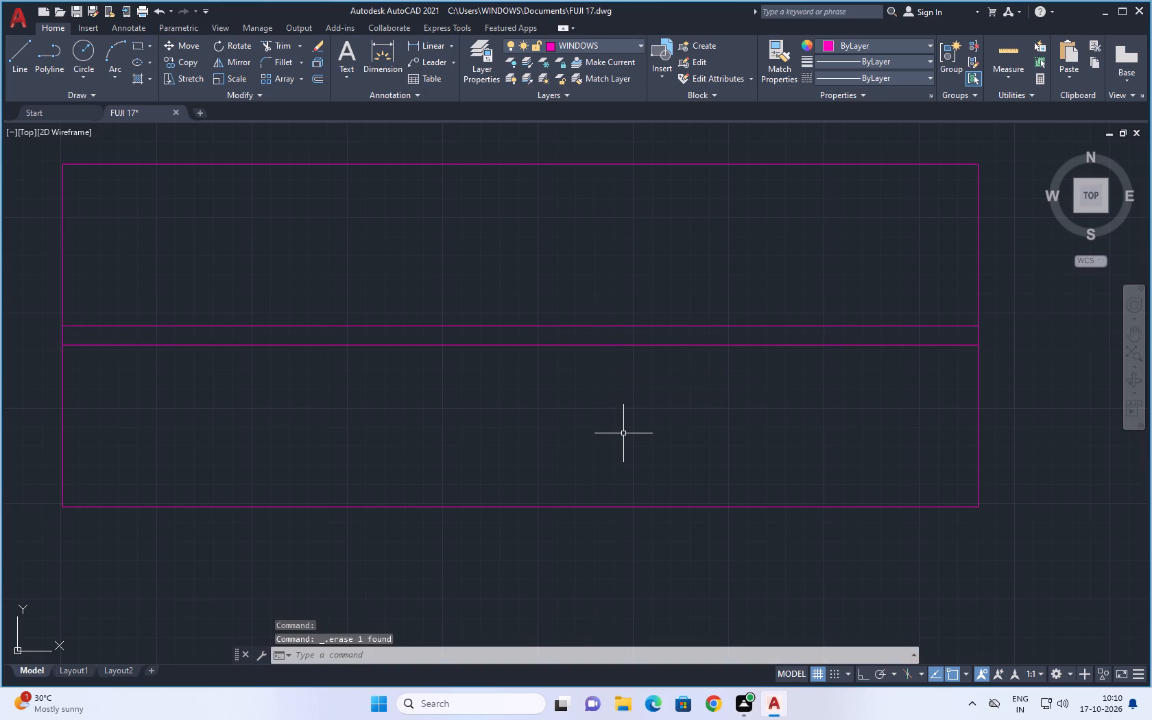
Group the 2' rectangle and its two inner lines into one window symbol.
scroll(623, 433, down, 5)
click(516, 373)
click(811, 590)
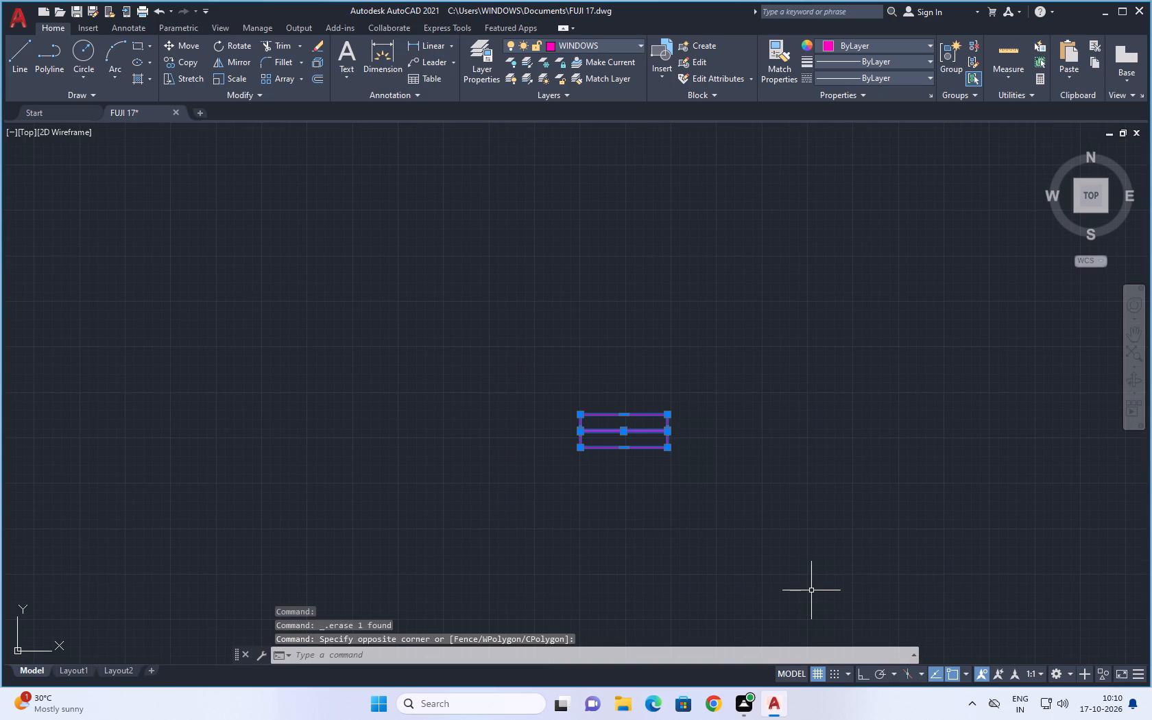
key(g)
key(space)
Copy the 2' window symbol by its upper midpoint into the bottom outer wall of the small bottom-left room, at the inner wall line's midpoint.
scroll(680, 466, down, 3)
middle_drag(700, 516, 671, 468)
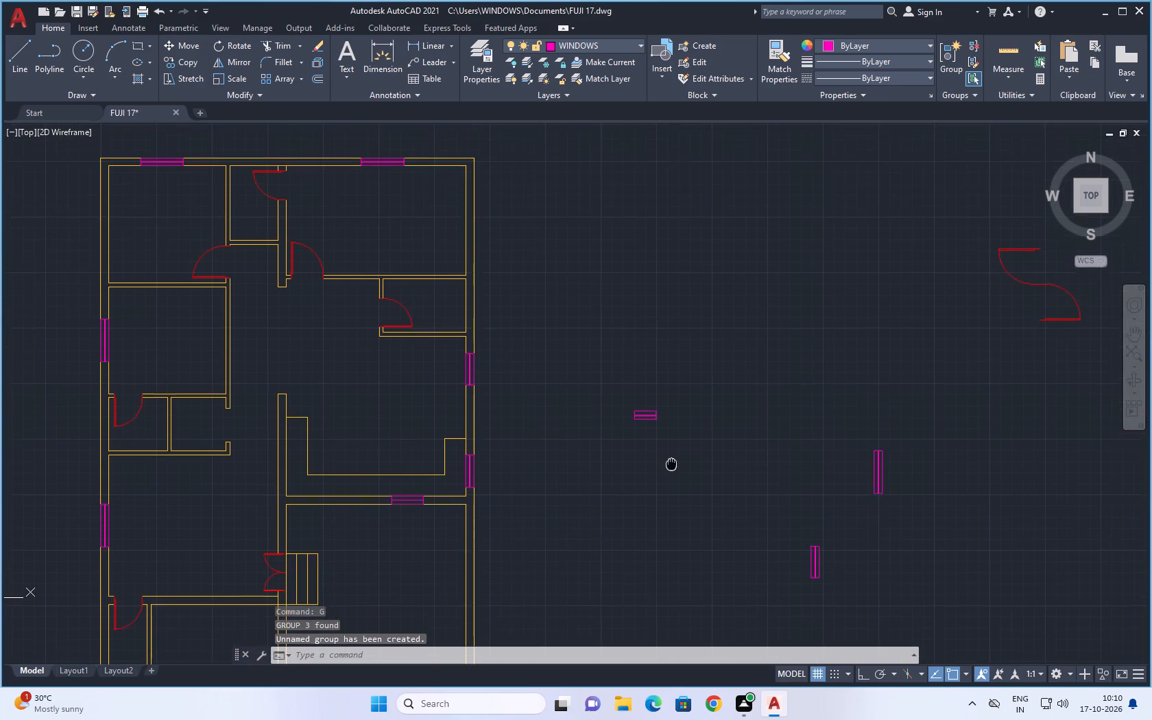
middle_drag(671, 468, 670, 384)
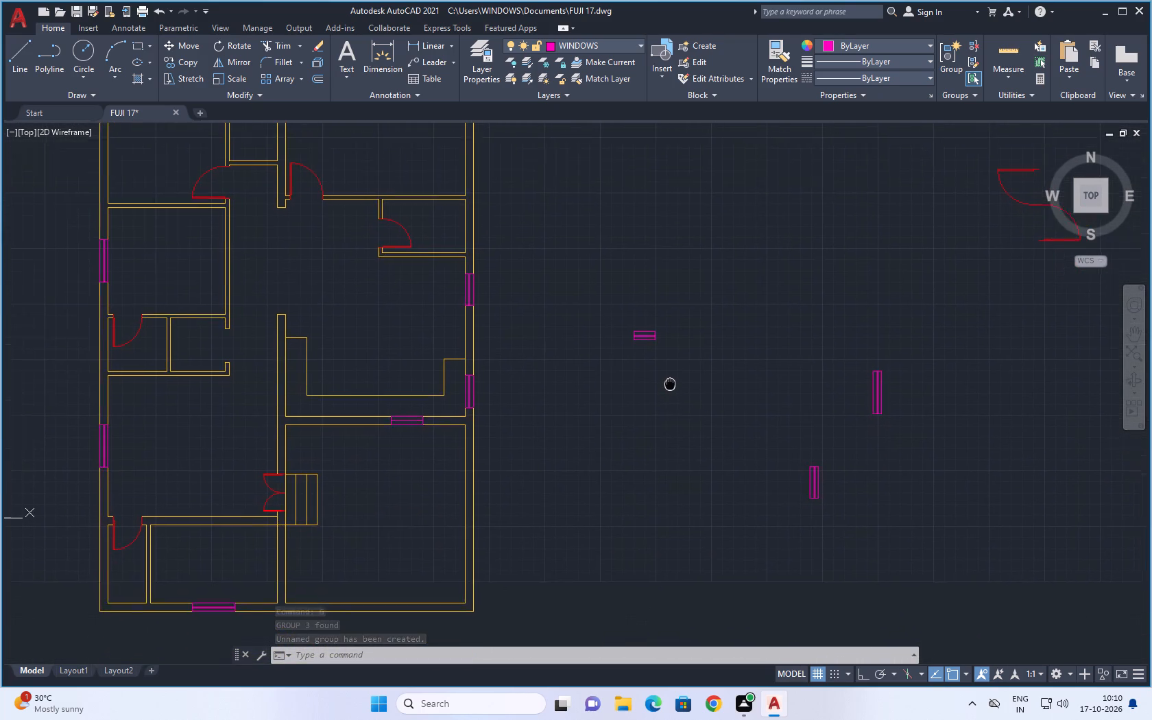
middle_drag(670, 384, 649, 449)
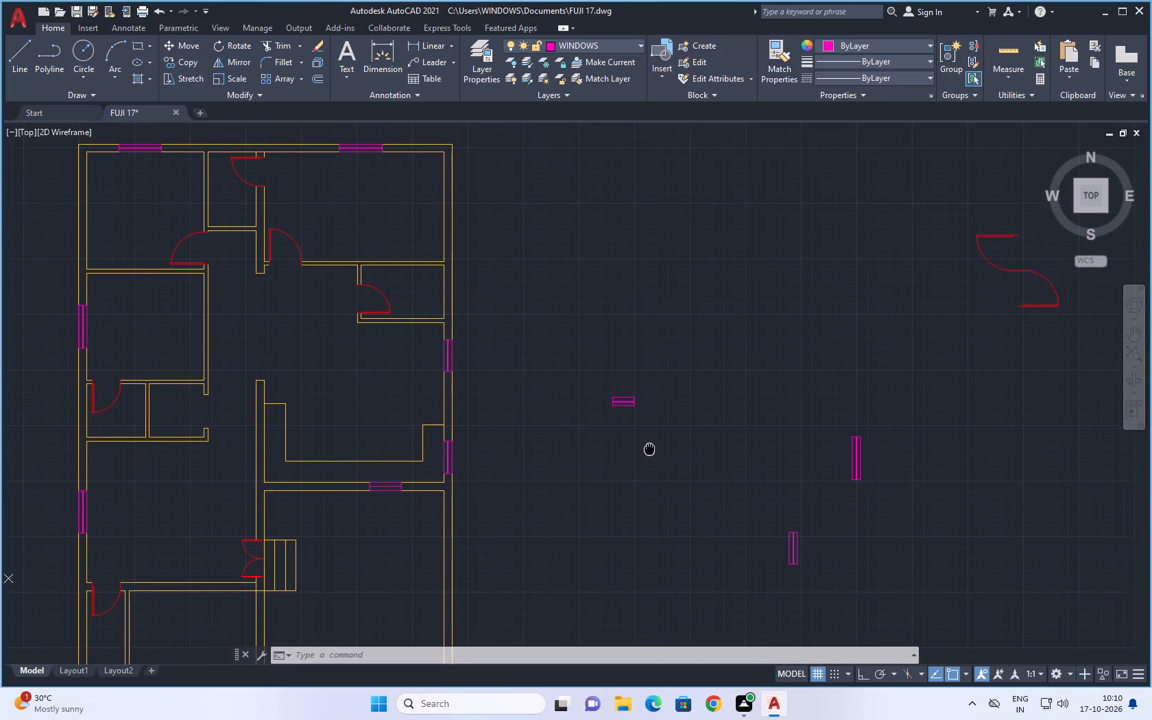
middle_drag(649, 449, 649, 385)
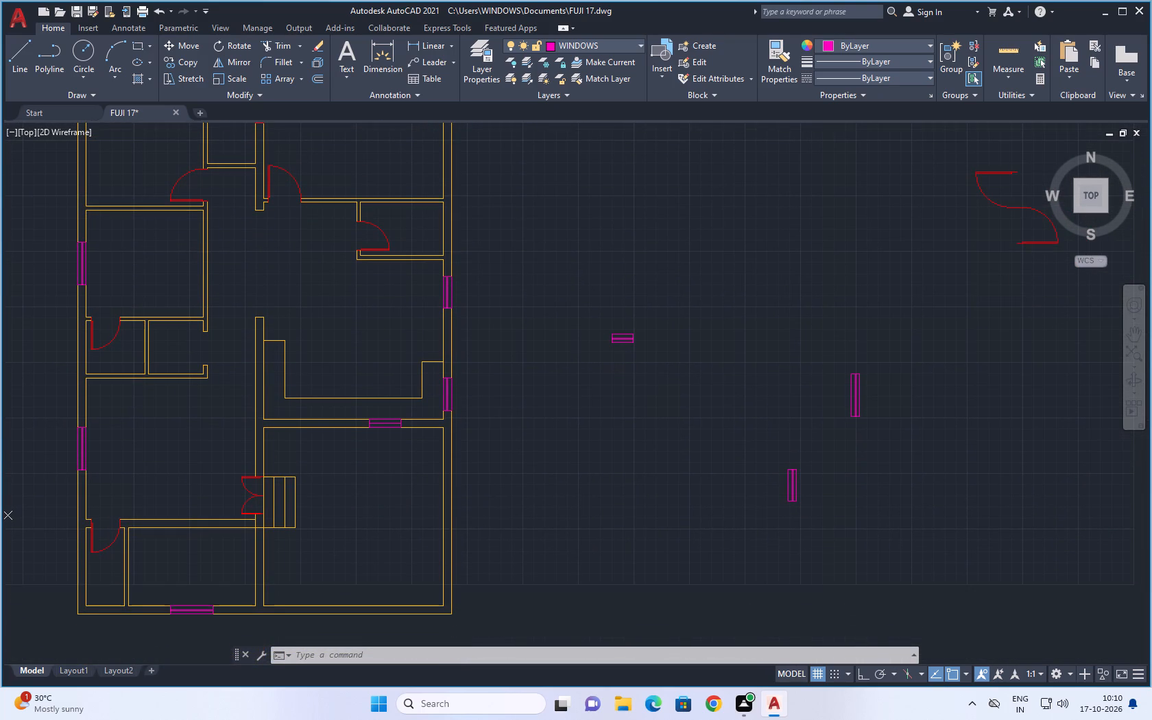
middle_drag(649, 385, 647, 421)
scroll(647, 422, up, 2)
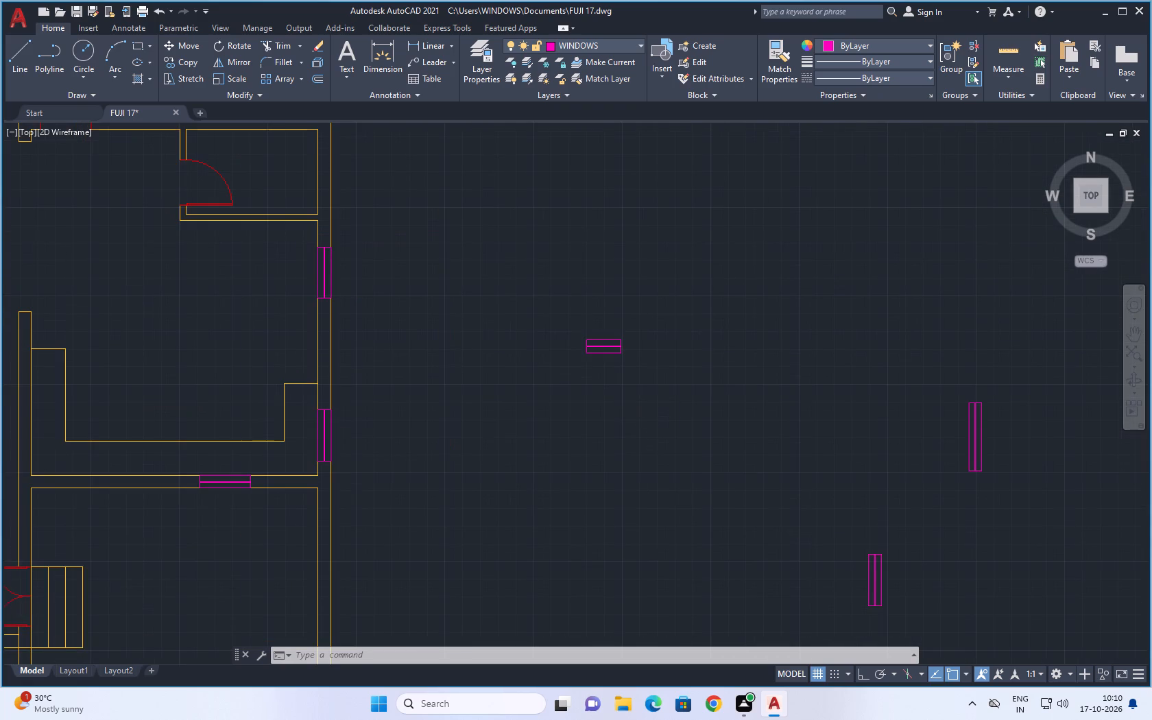
click(647, 285)
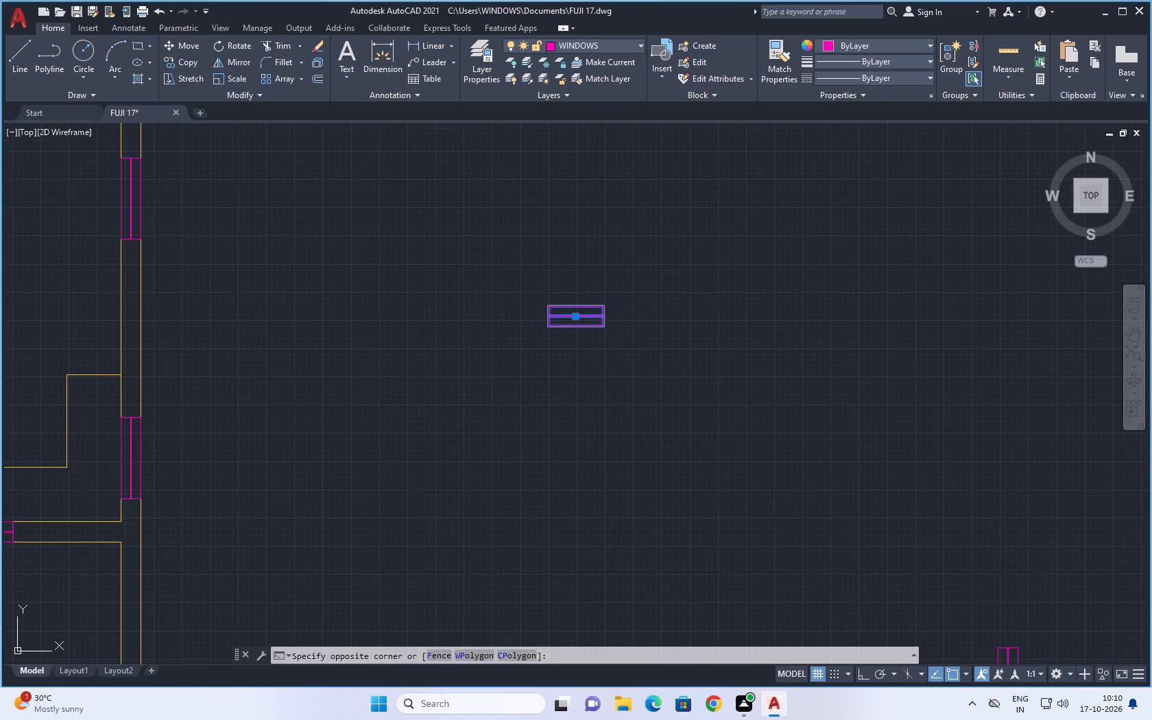
click(470, 370)
key(c)
key(o)
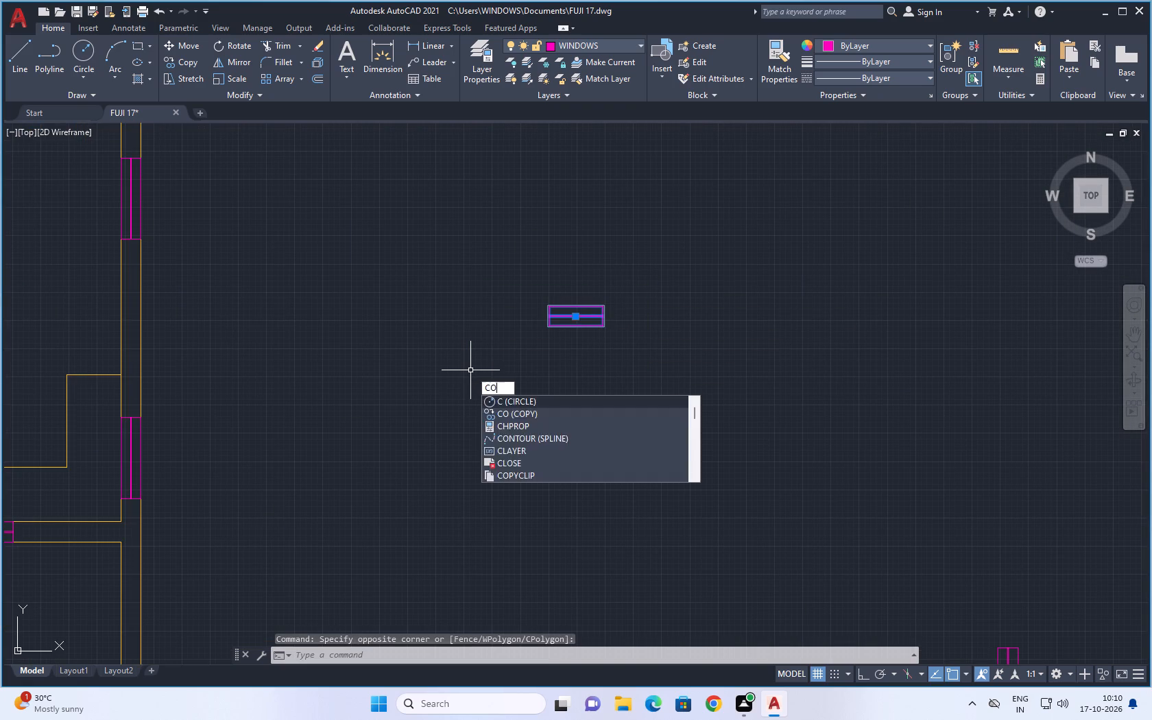
key(space)
click(575, 302)
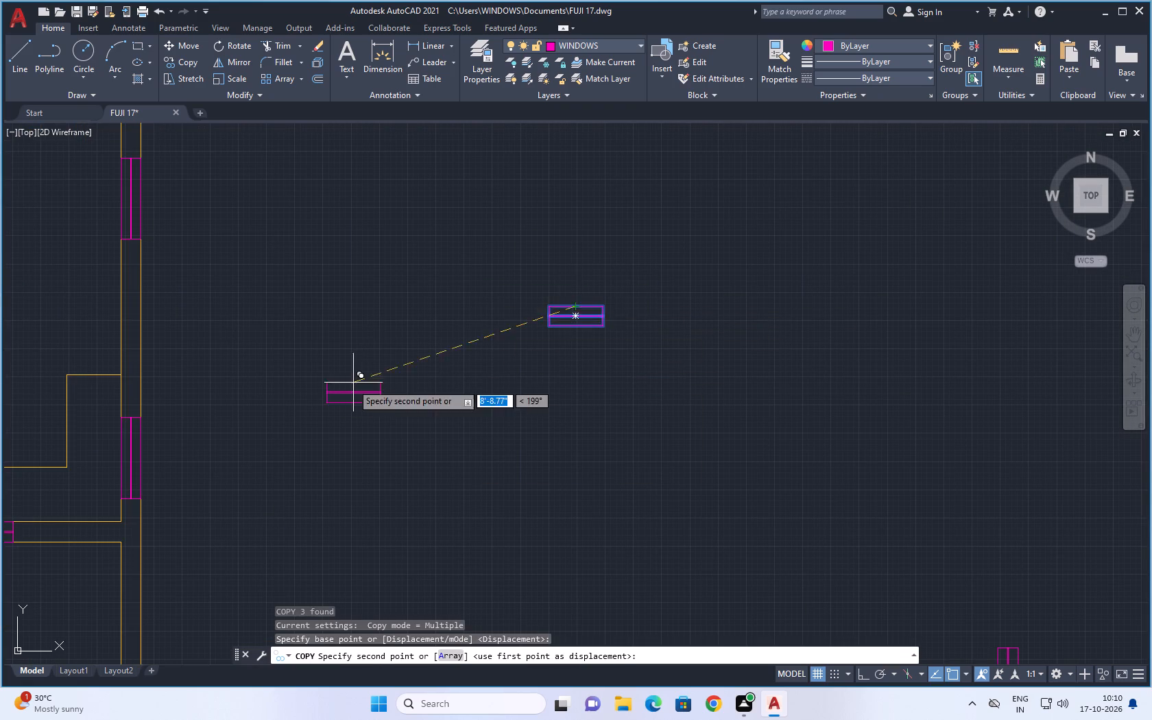
scroll(349, 397, down, 4)
middle_drag(349, 412, 550, 341)
scroll(418, 407, up, 2)
scroll(315, 468, up, 1)
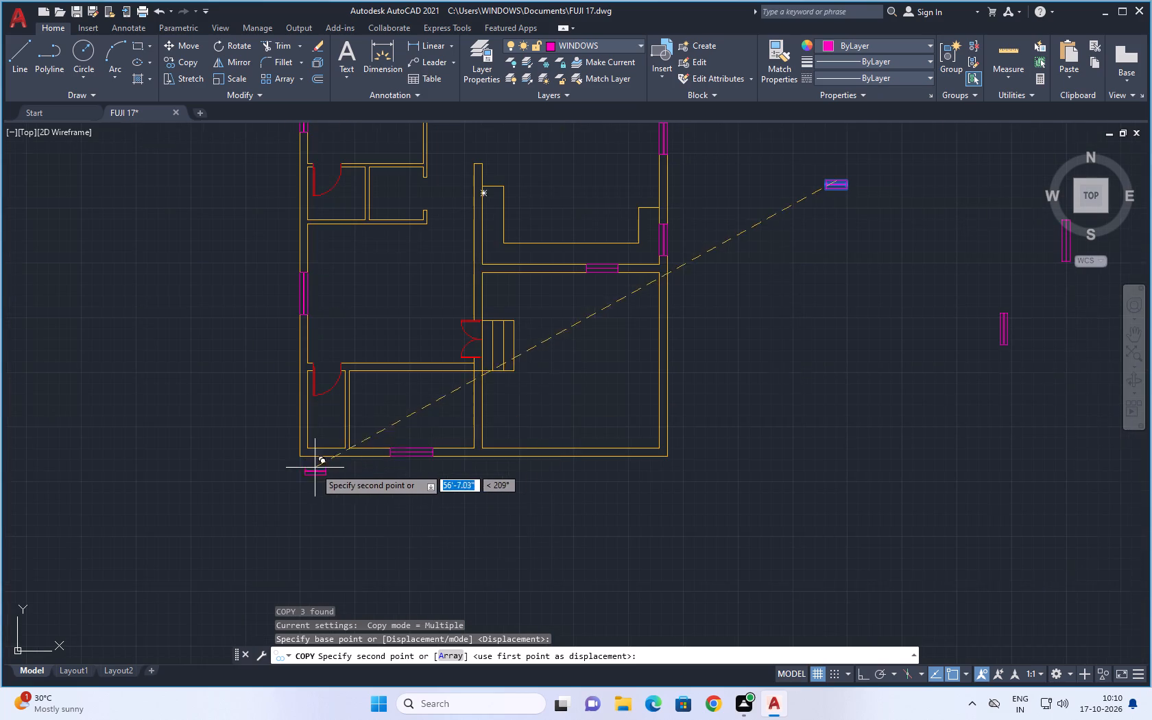
scroll(315, 468, up, 2)
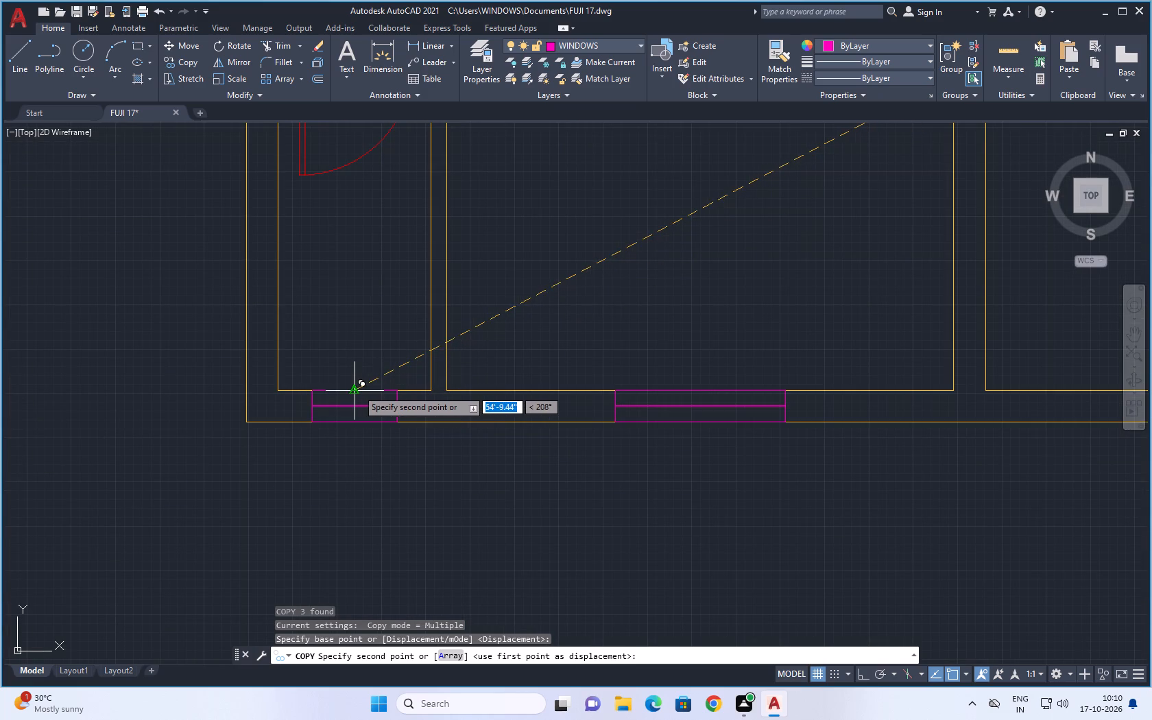
click(357, 389)
Place another copy of the 2' window in the top outer wall, above the small room between the two upper bedrooms.
scroll(461, 441, down, 5)
middle_drag(499, 331, 483, 370)
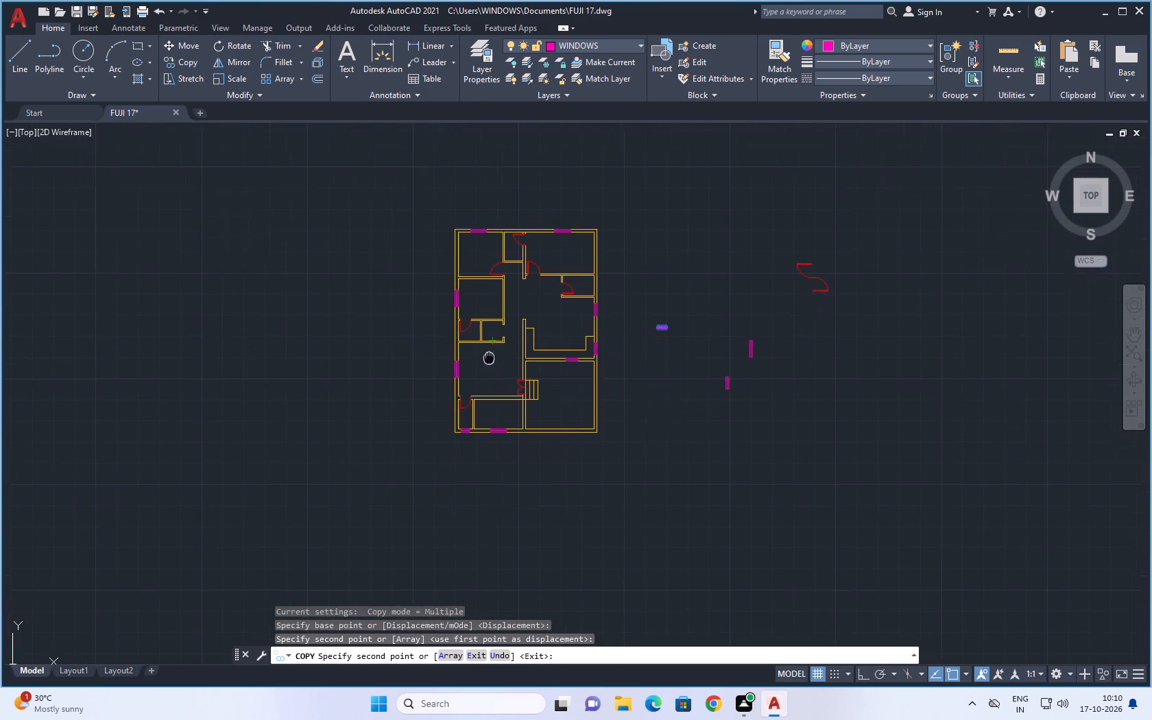
middle_drag(483, 370, 448, 455)
scroll(468, 339, up, 7)
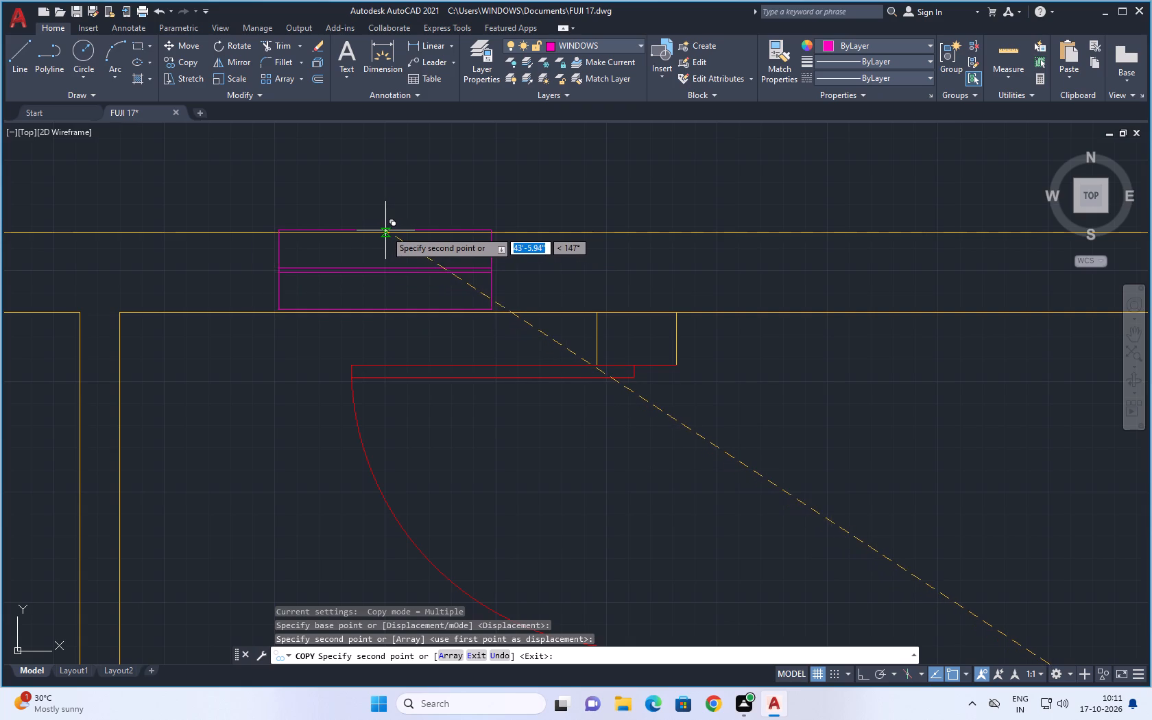
click(377, 232)
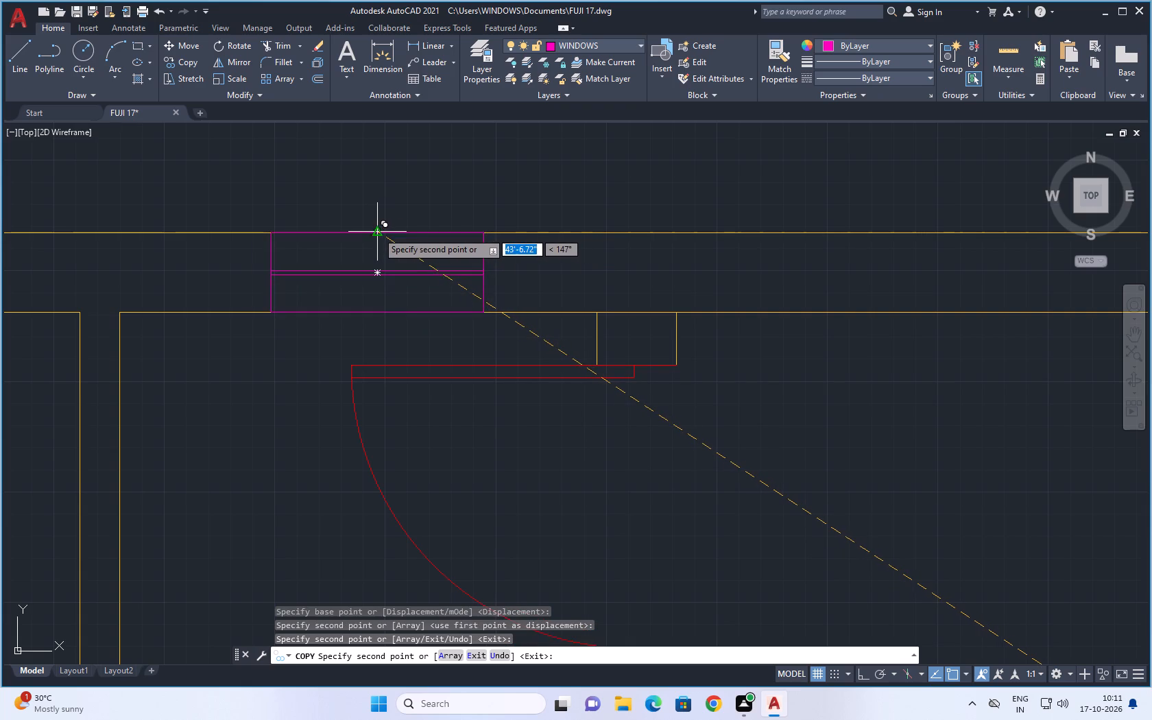
scroll(610, 209, down, 5)
scroll(663, 319, down, 1)
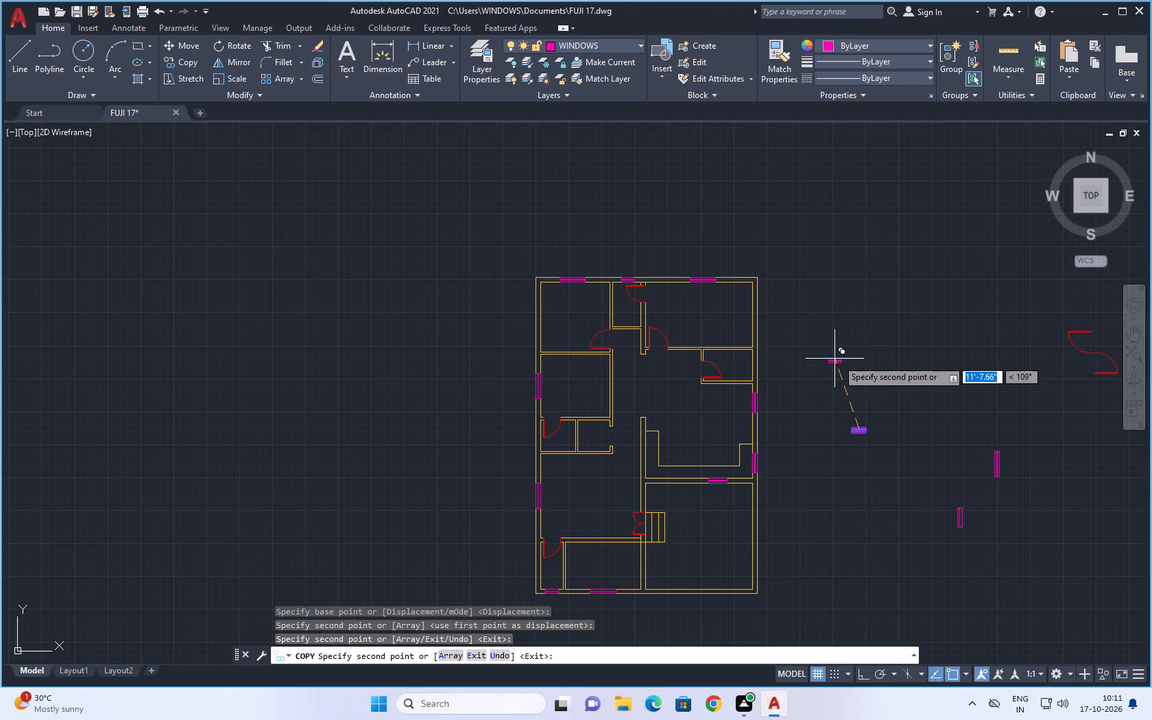
middle_drag(841, 362, 587, 316)
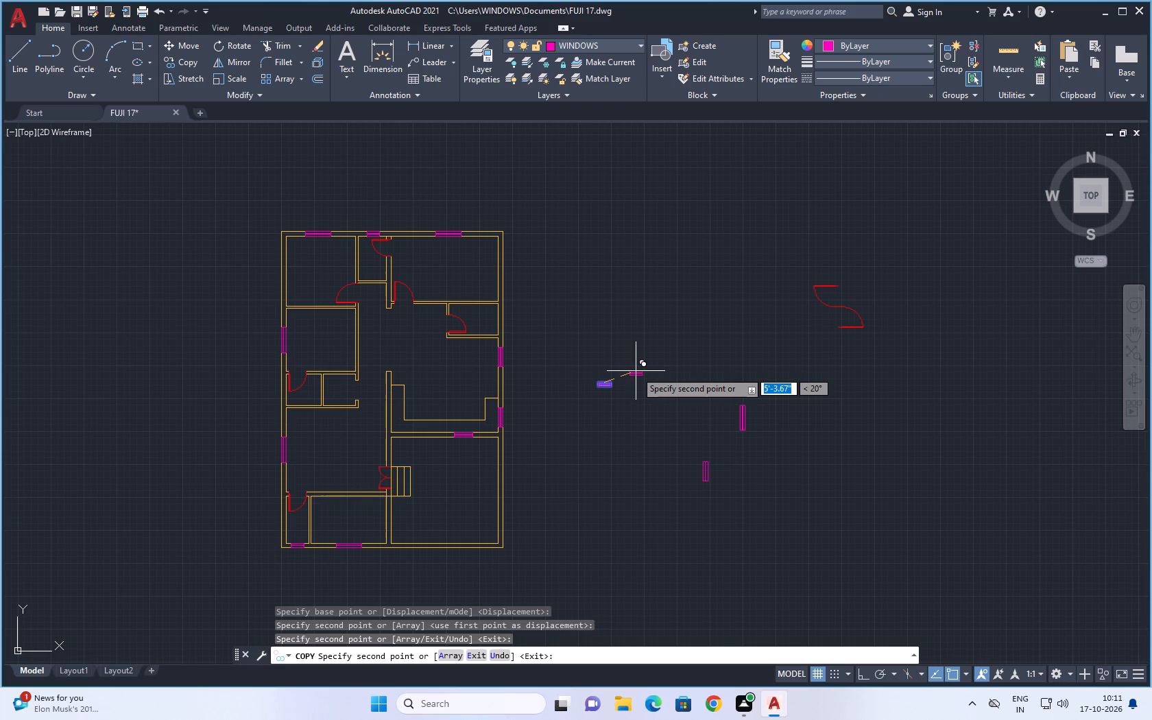
key(Escape)
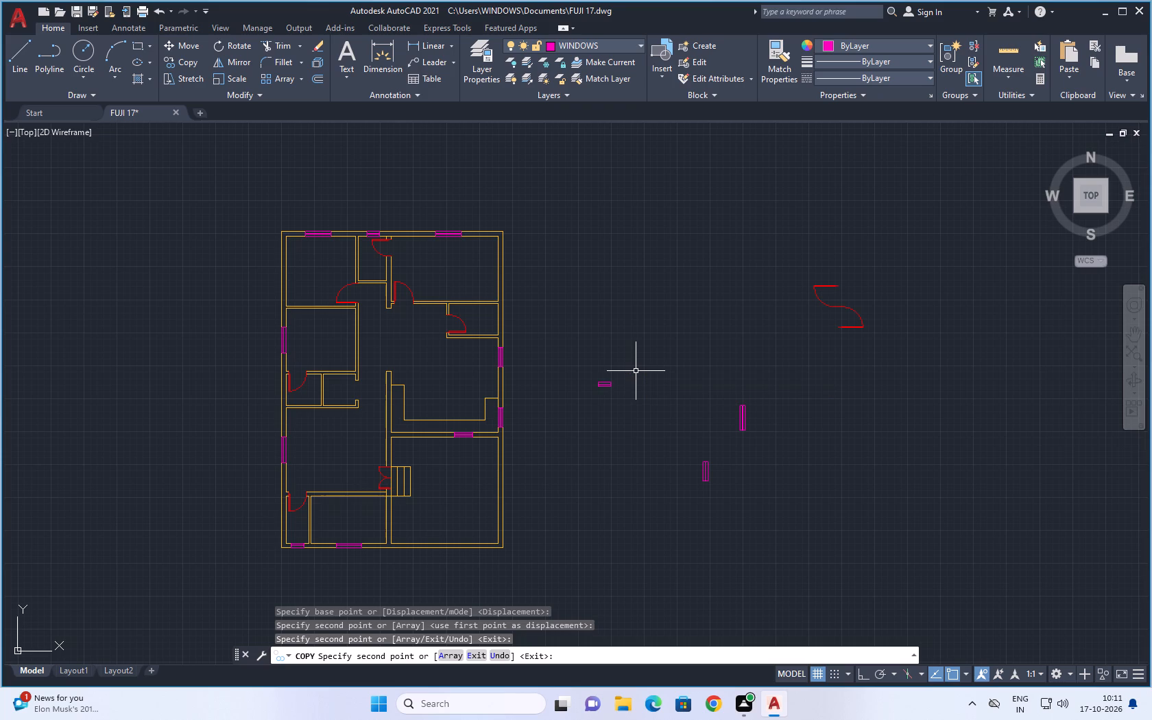
key(Escape)
key(Escape)
Rotate the original 2' window symbol 90° clockwise about its lower-right corner so it stands vertical.
scroll(633, 376, up, 2)
click(627, 369)
click(531, 436)
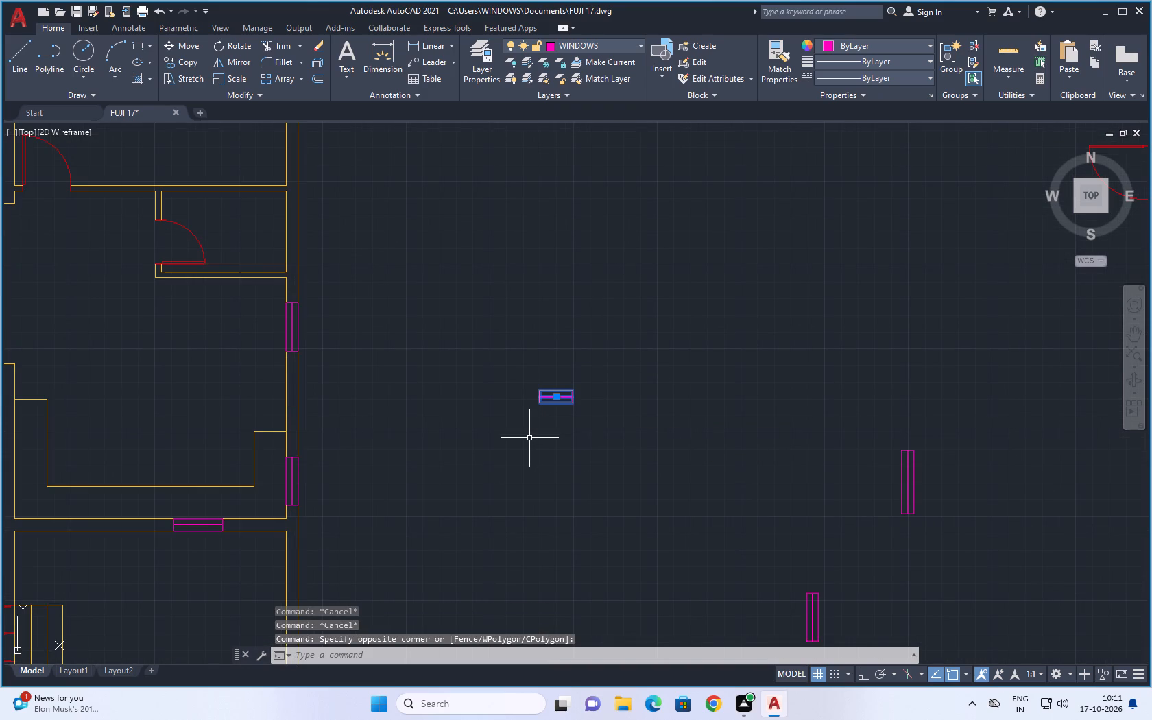
text(RO)
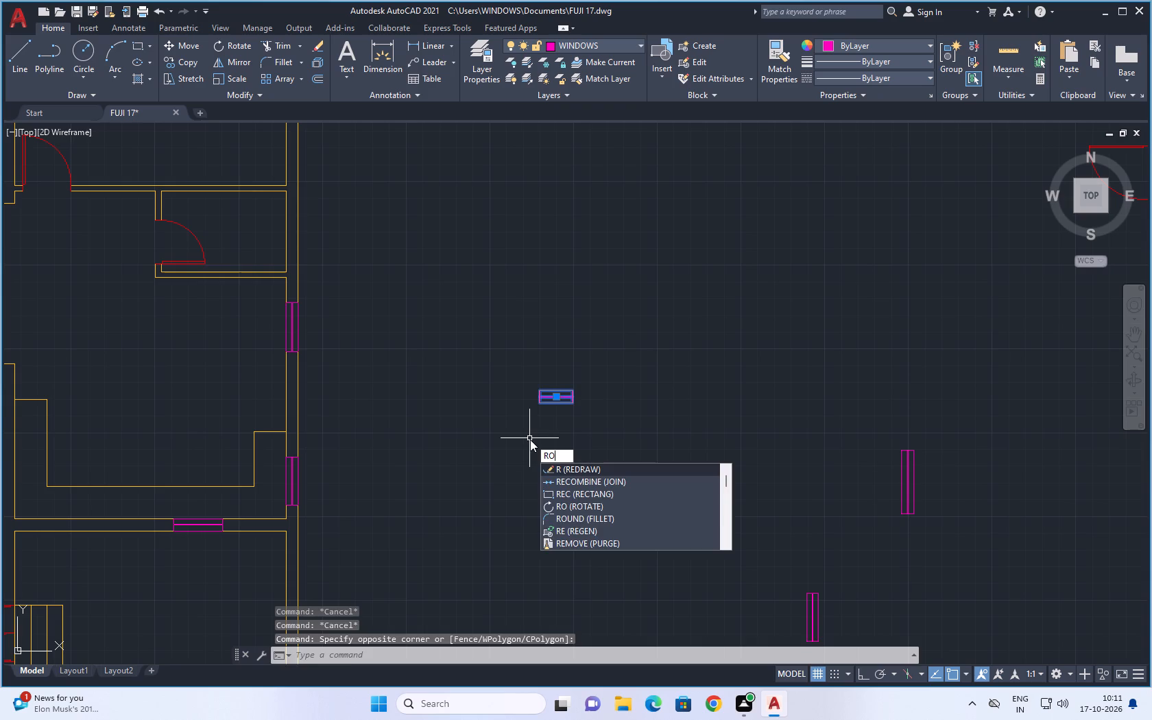
key(space)
scroll(551, 398, up, 2)
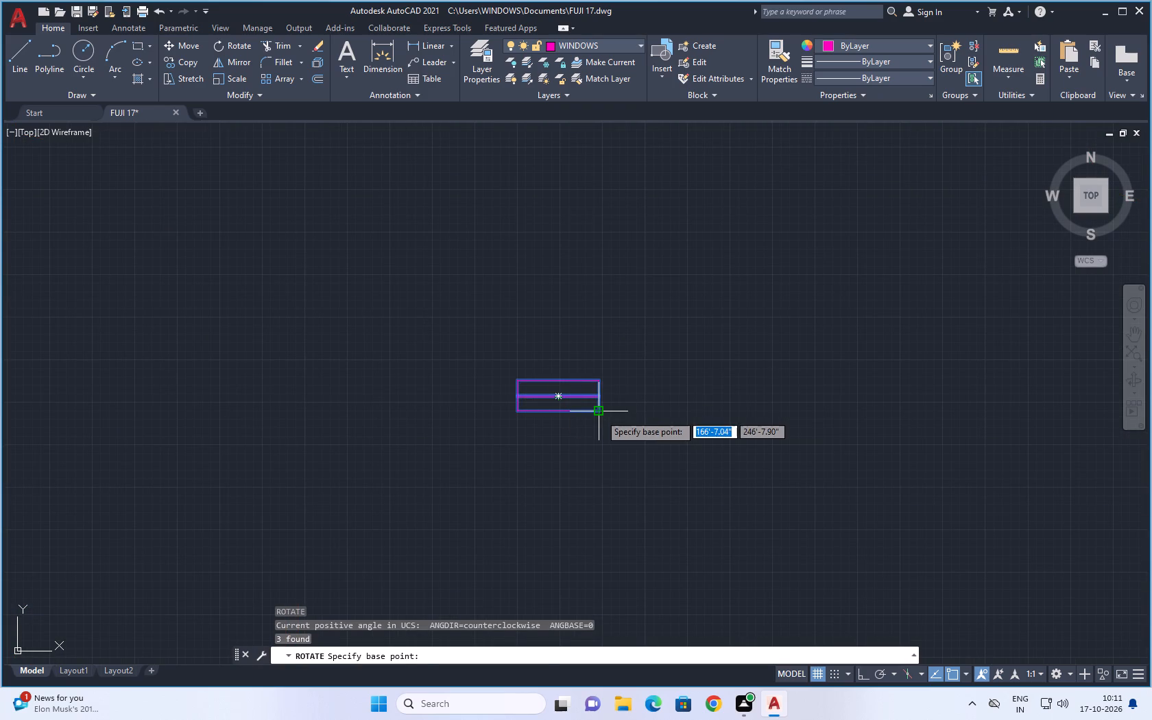
click(600, 414)
click(605, 437)
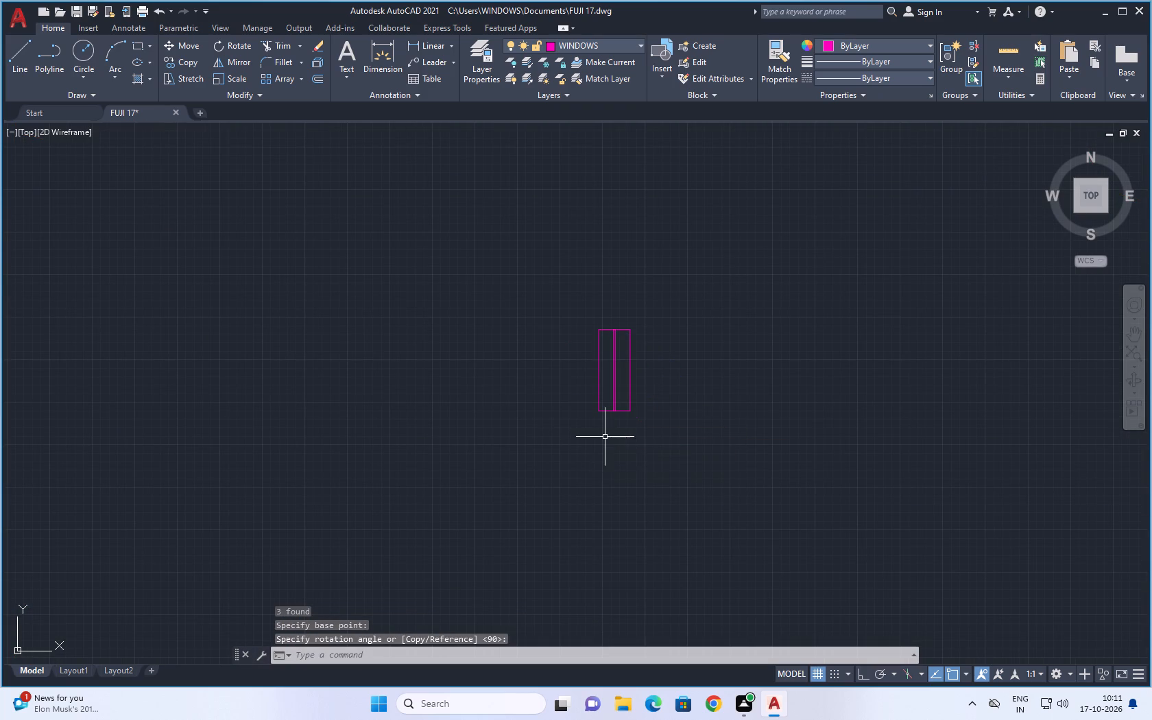
key(Escape)
key(Escape)
Copy the vertical 2' window into the right outer wall of the small upper-right room, at the inner wall line's midpoint.
click(686, 288)
click(516, 470)
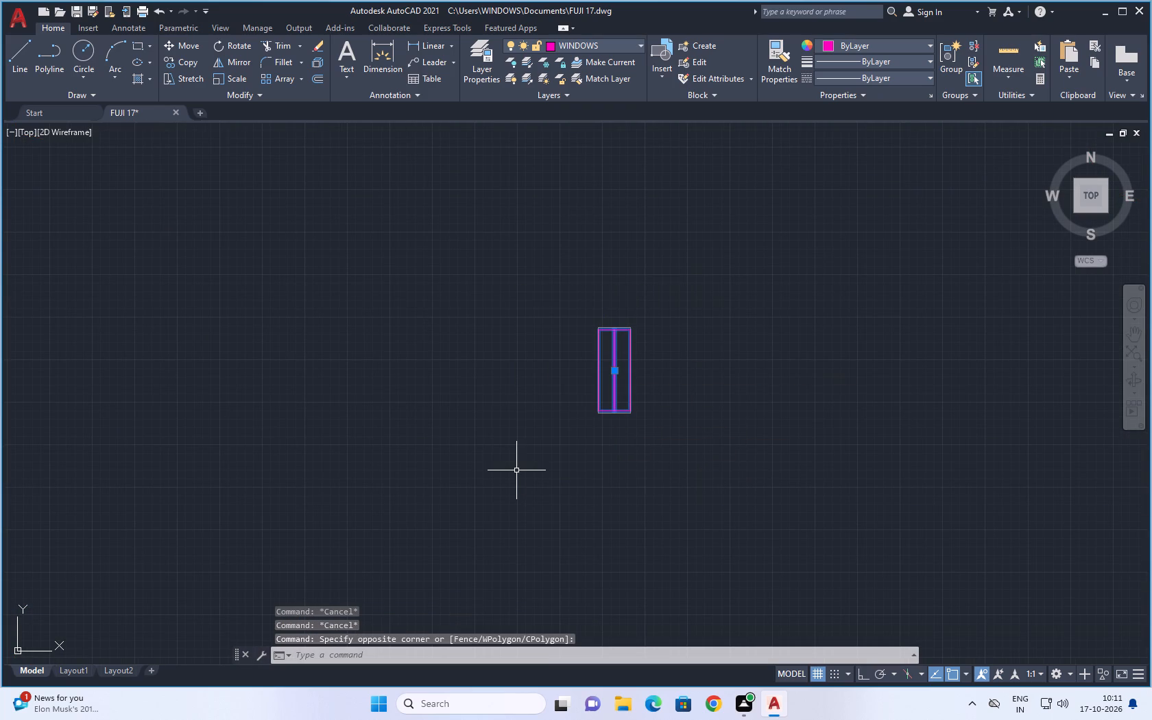
scroll(516, 470, down, 4)
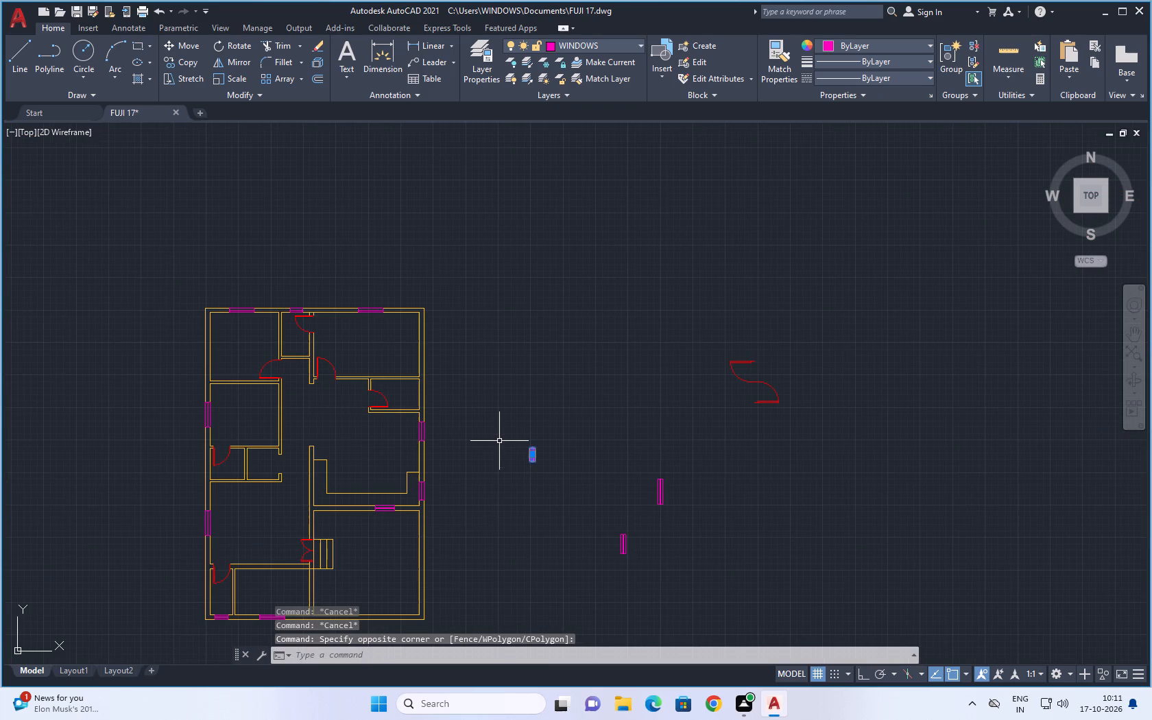
scroll(500, 437, up, 2)
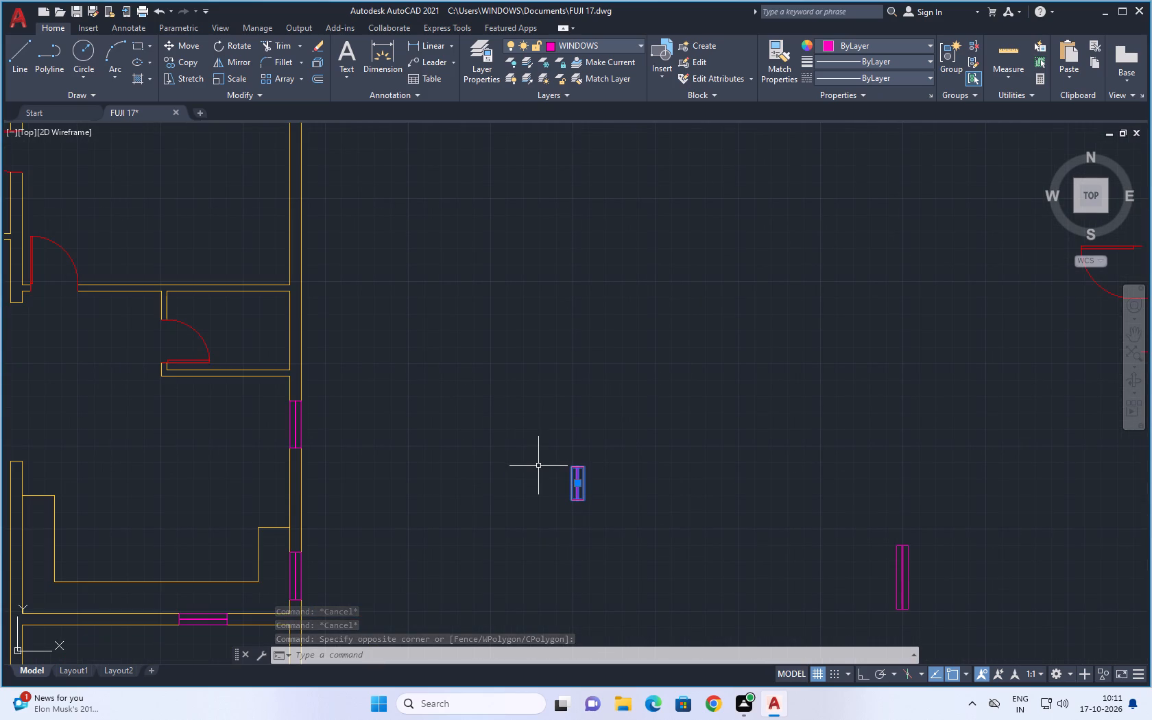
key(c)
text(O)
key(space)
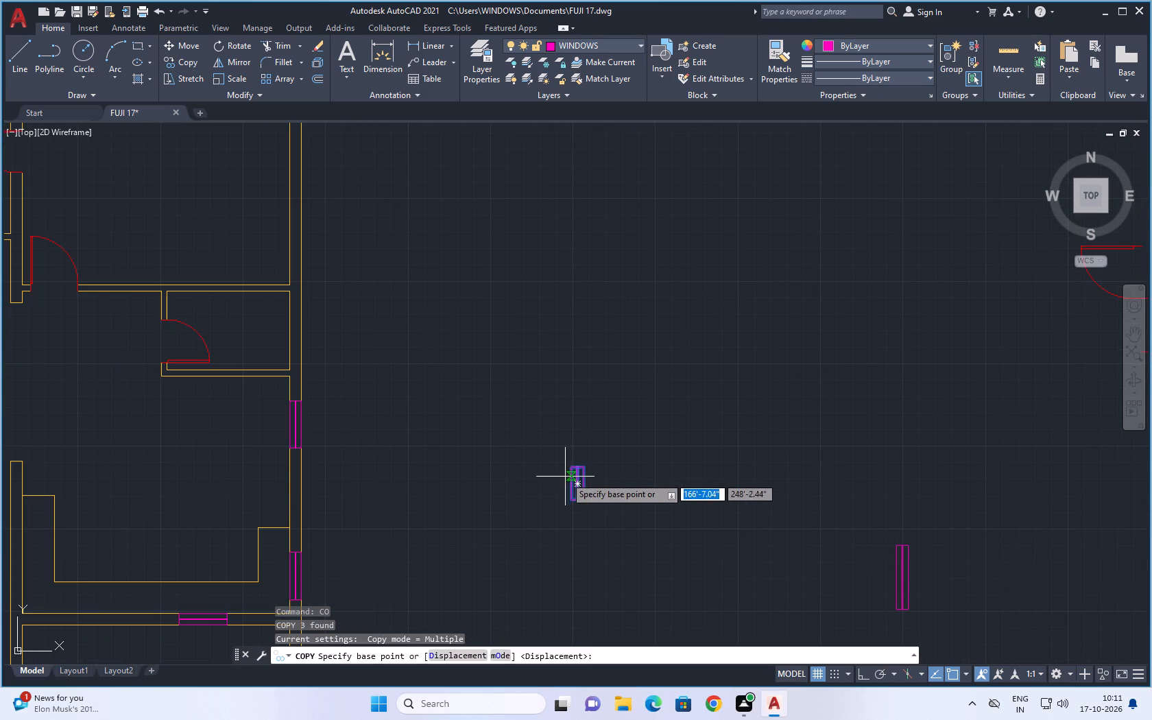
scroll(565, 477, up, 3)
click(581, 511)
scroll(293, 376, down, 3)
middle_drag(343, 405, 634, 484)
scroll(368, 333, up, 3)
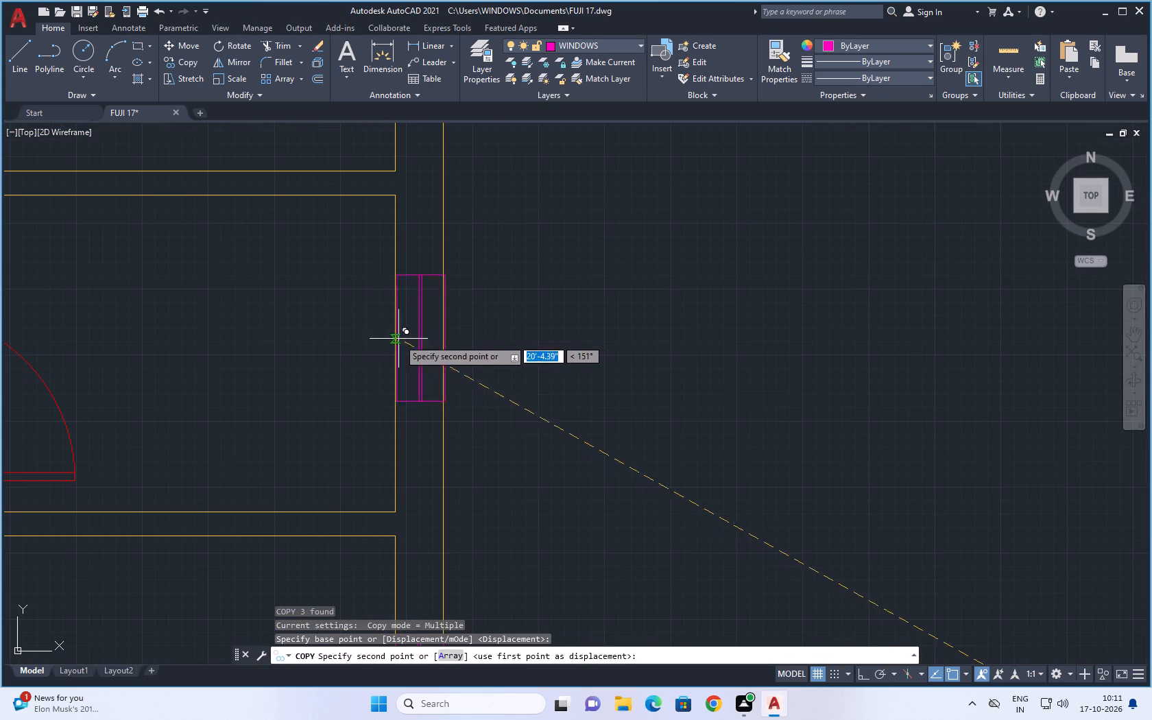
click(394, 355)
scroll(542, 380, down, 5)
key(Escape)
key(Escape)
Look over the floor plan and its placed windows, from the whole plan to the lower rooms.
middle_drag(595, 410, 553, 314)
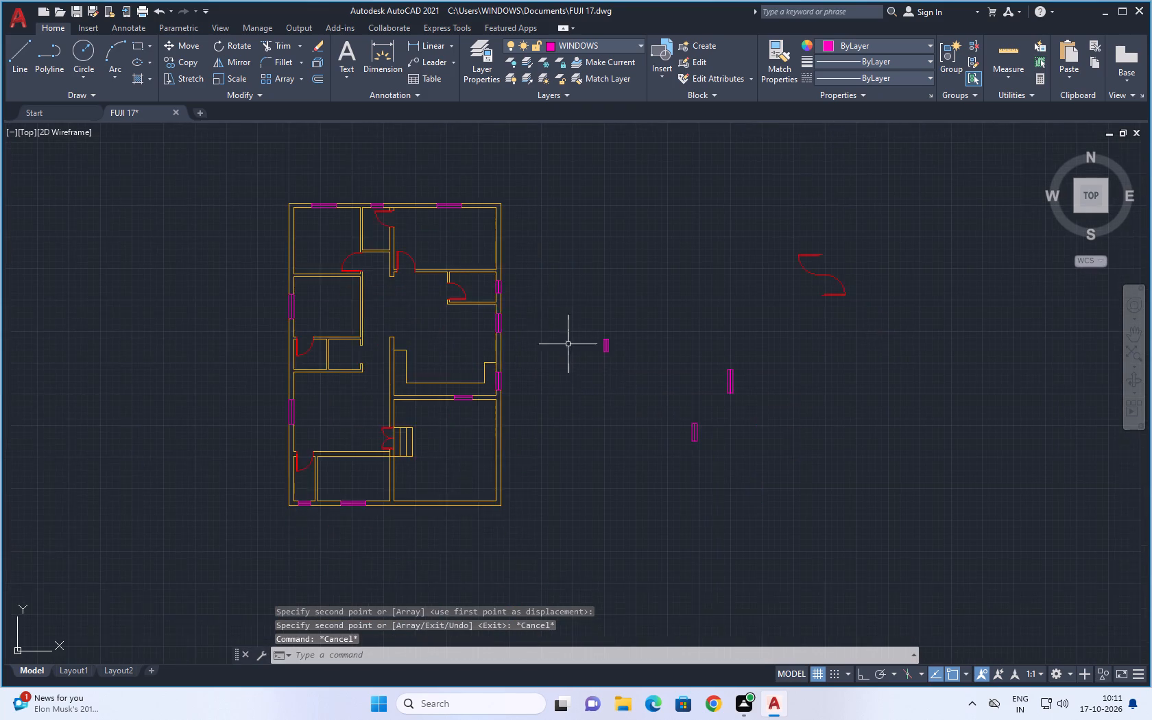
scroll(571, 361, down, 3)
middle_drag(691, 456, 648, 430)
scroll(648, 422, up, 1)
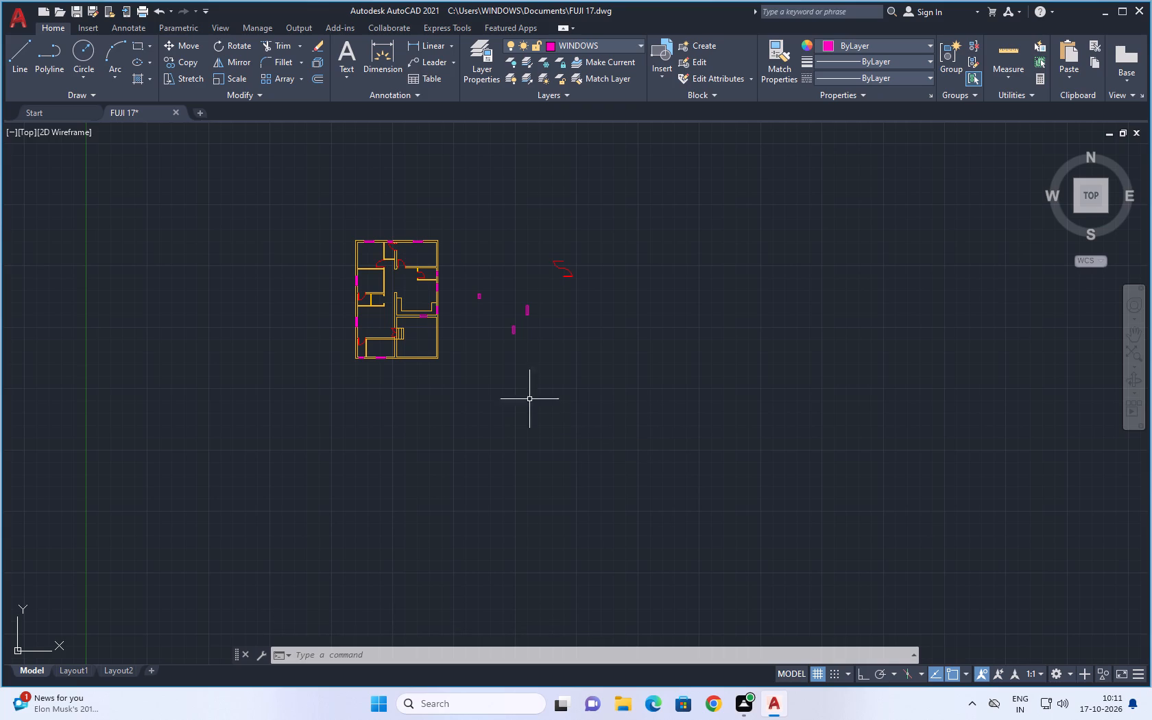
middle_drag(533, 374, 621, 373)
scroll(584, 359, up, 1)
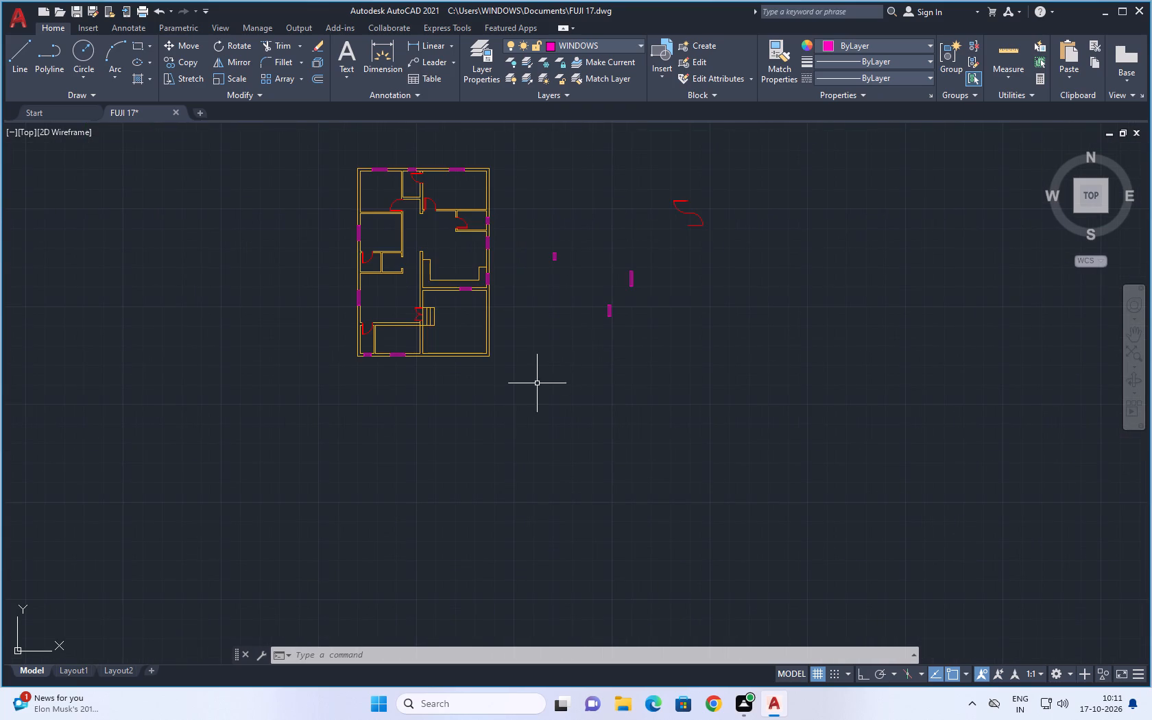
middle_drag(533, 385, 593, 389)
scroll(594, 389, up, 1)
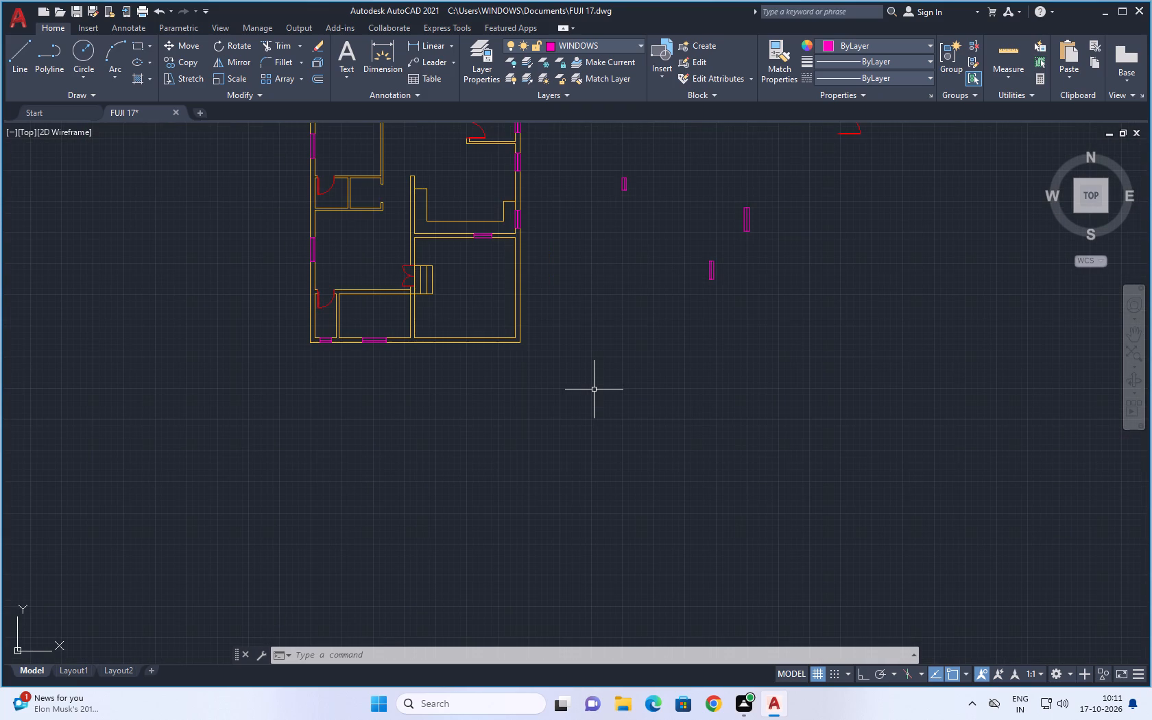
scroll(594, 389, up, 1)
middle_drag(568, 382, 681, 445)
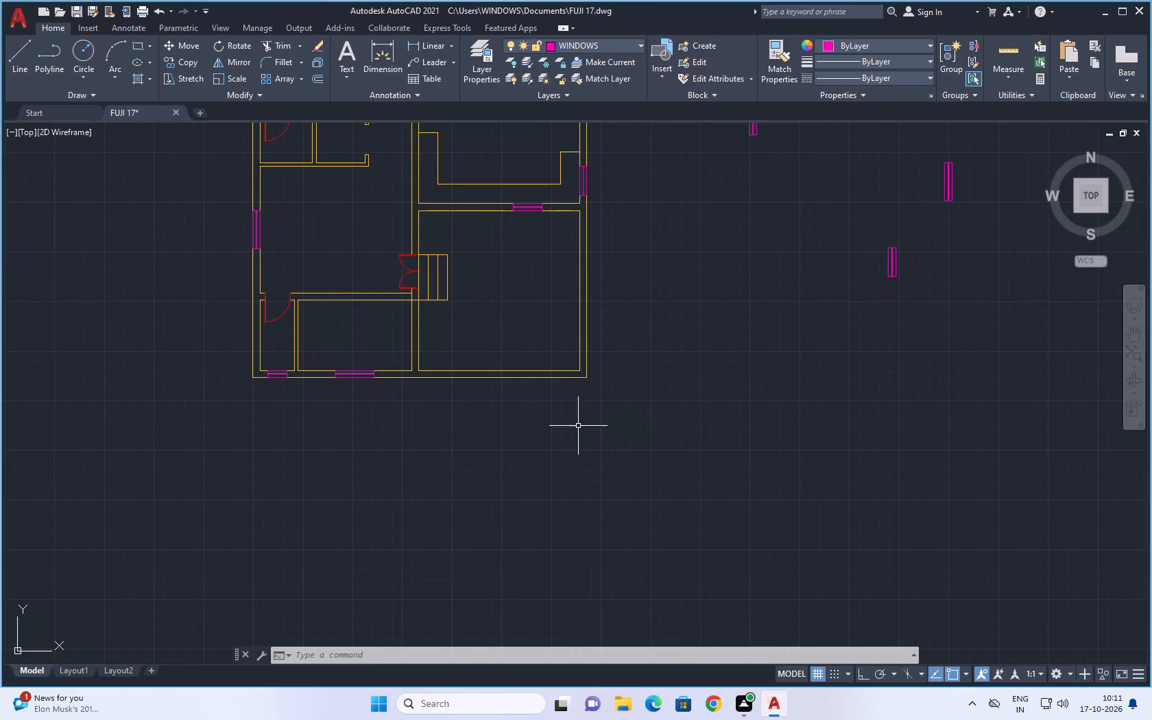
middle_drag(477, 424, 541, 520)
Measure the clear depth of the bottom room beside the small corner room with an aligned dimension, without placing it.
key(Escape)
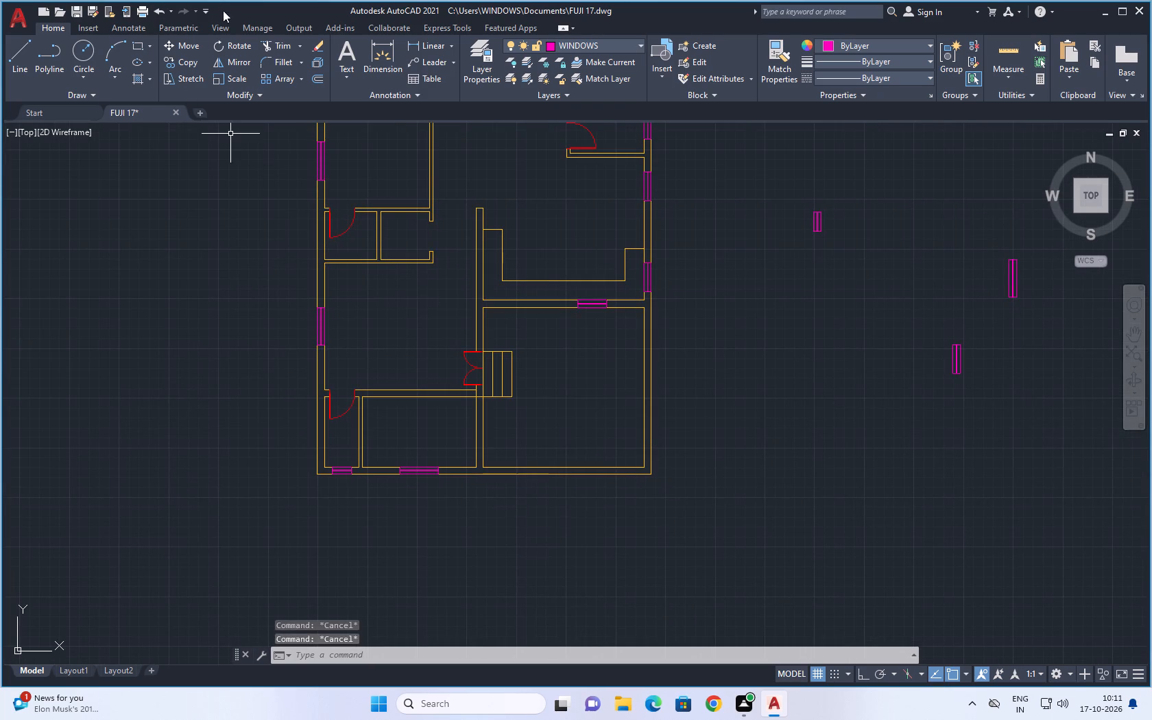
key(Escape)
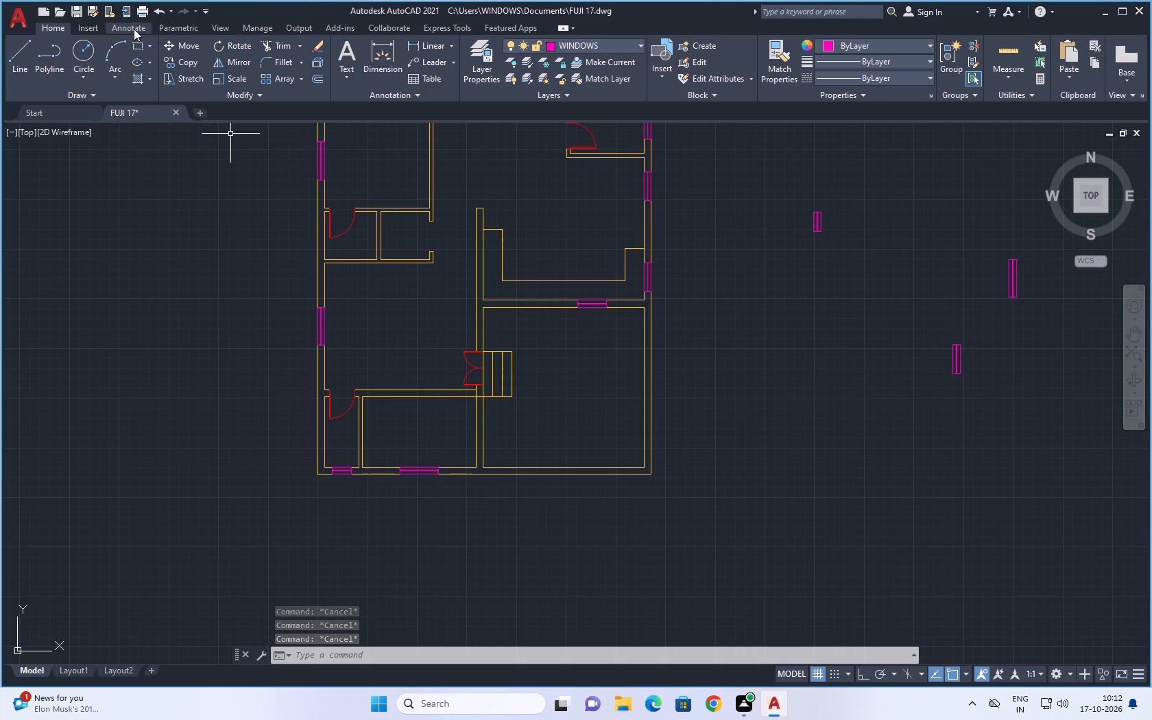
click(453, 43)
click(433, 90)
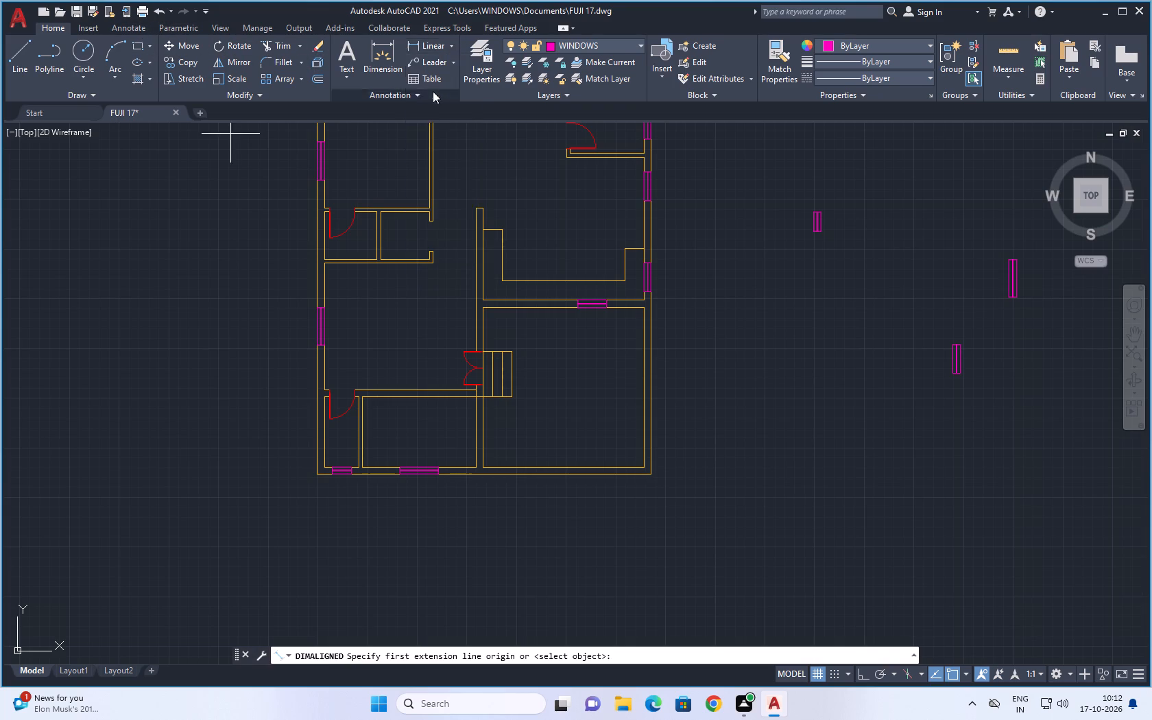
scroll(419, 424, up, 2)
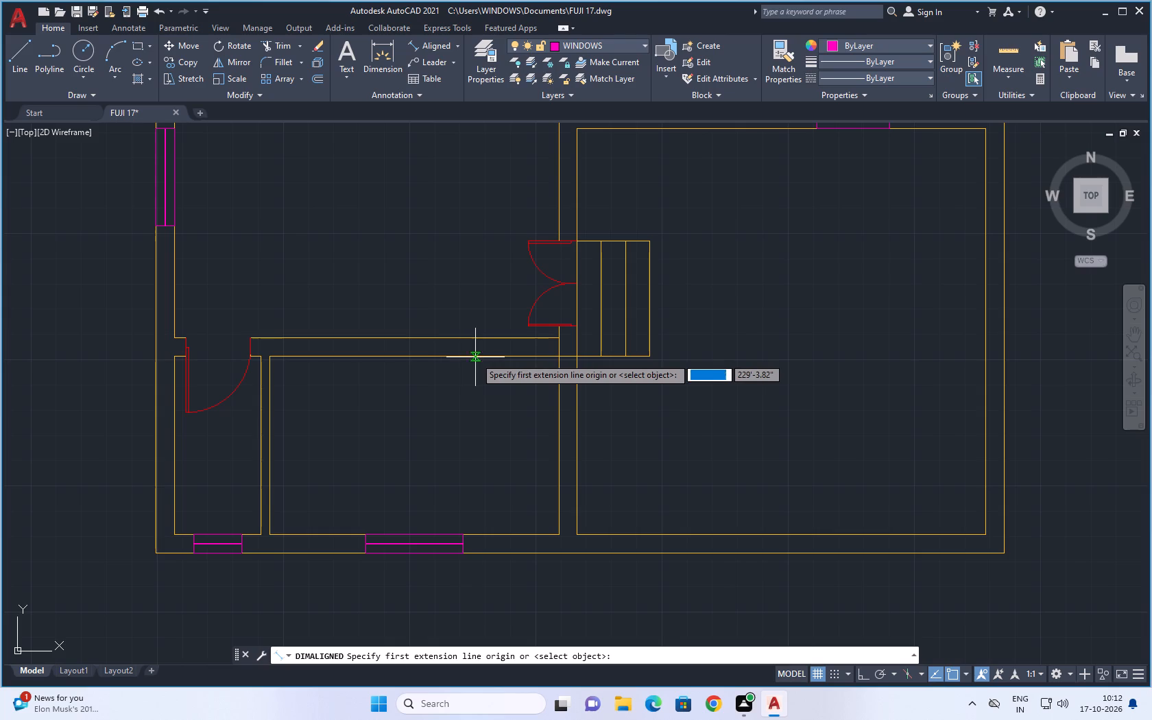
click(481, 357)
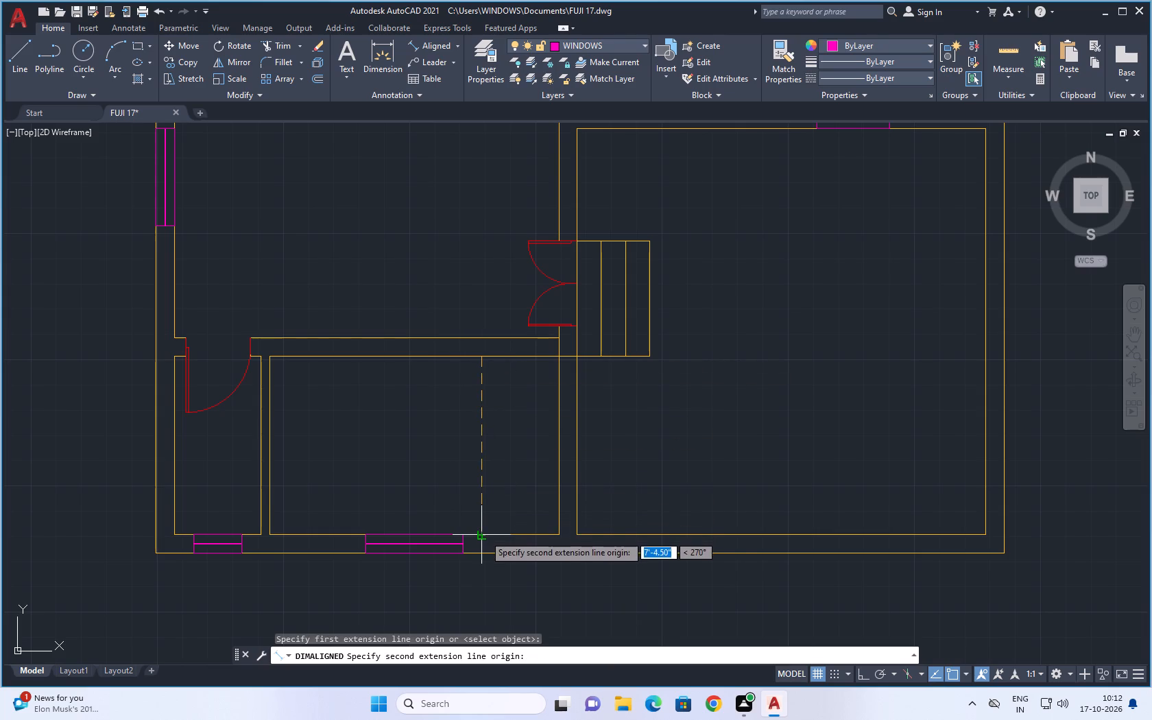
click(484, 535)
scroll(480, 500, up, 3)
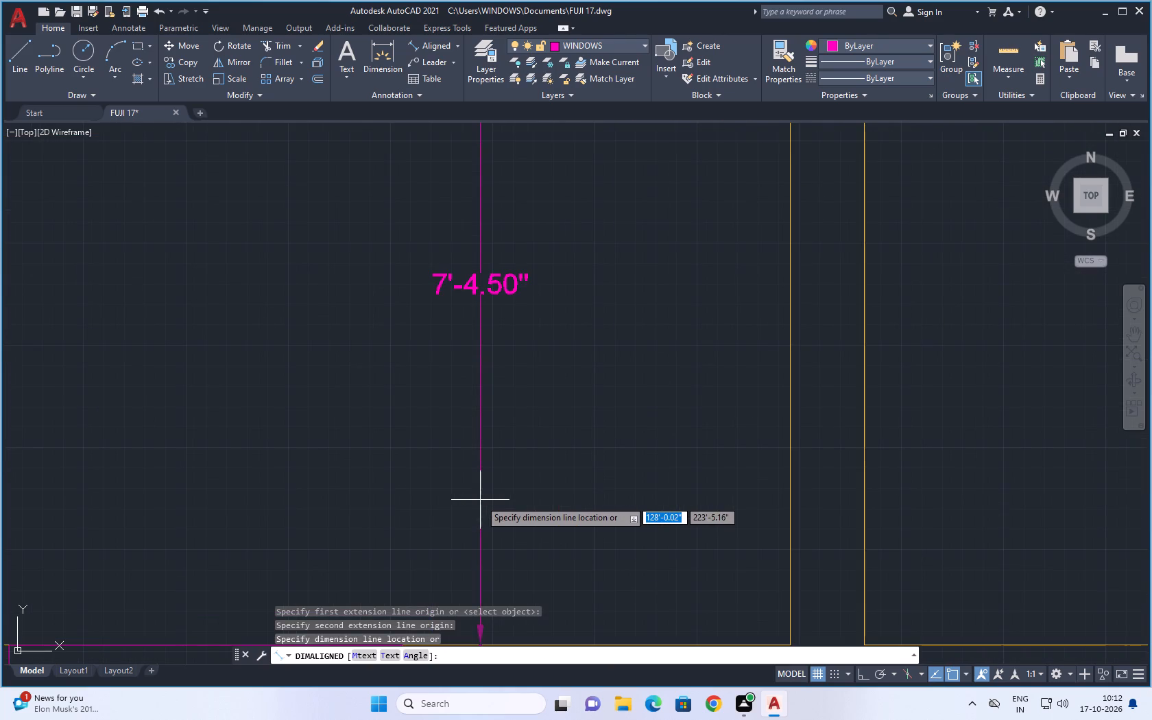
key(Escape)
key(Escape)
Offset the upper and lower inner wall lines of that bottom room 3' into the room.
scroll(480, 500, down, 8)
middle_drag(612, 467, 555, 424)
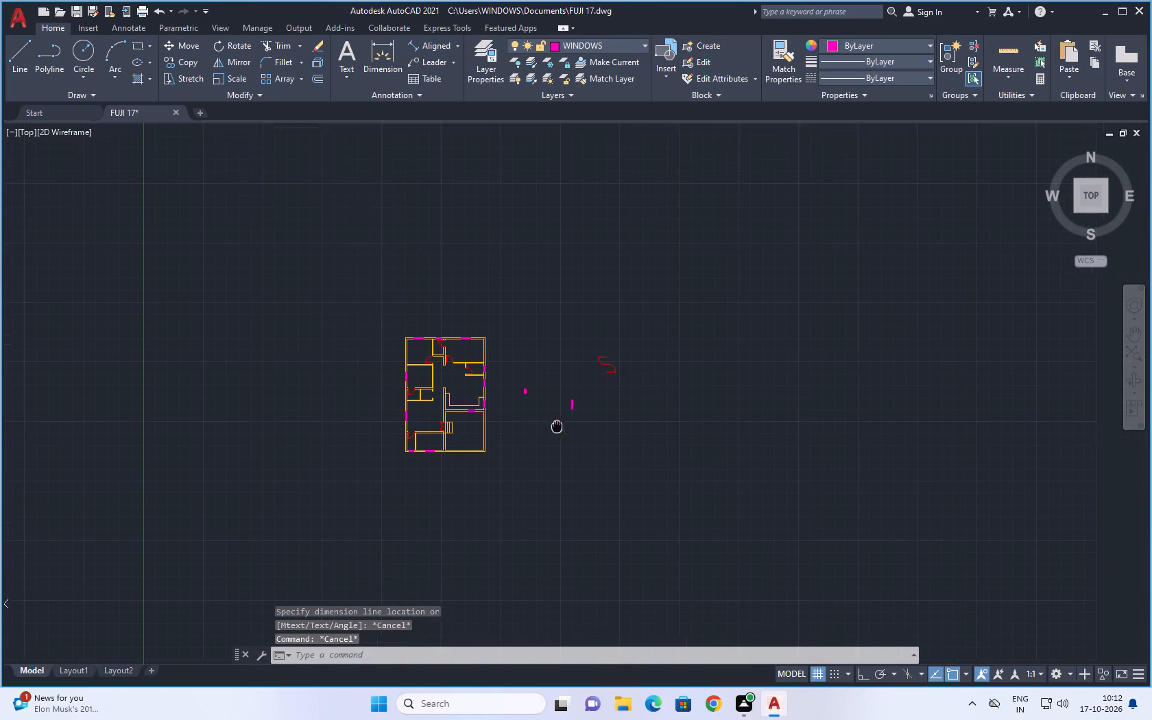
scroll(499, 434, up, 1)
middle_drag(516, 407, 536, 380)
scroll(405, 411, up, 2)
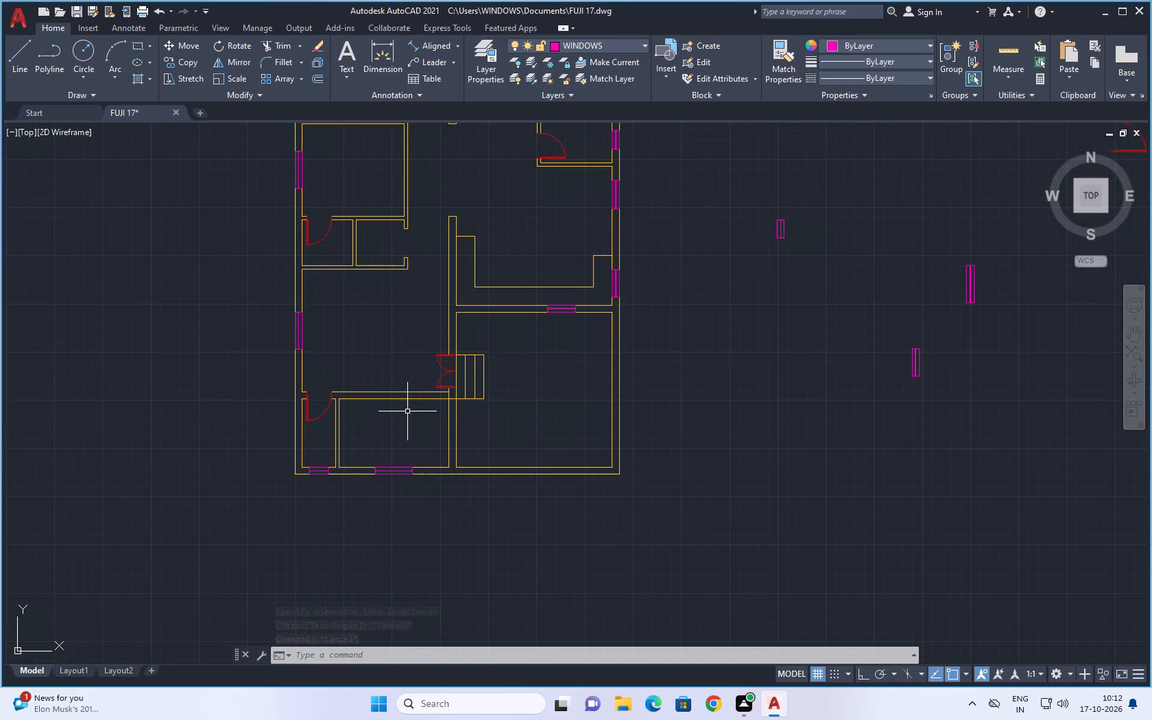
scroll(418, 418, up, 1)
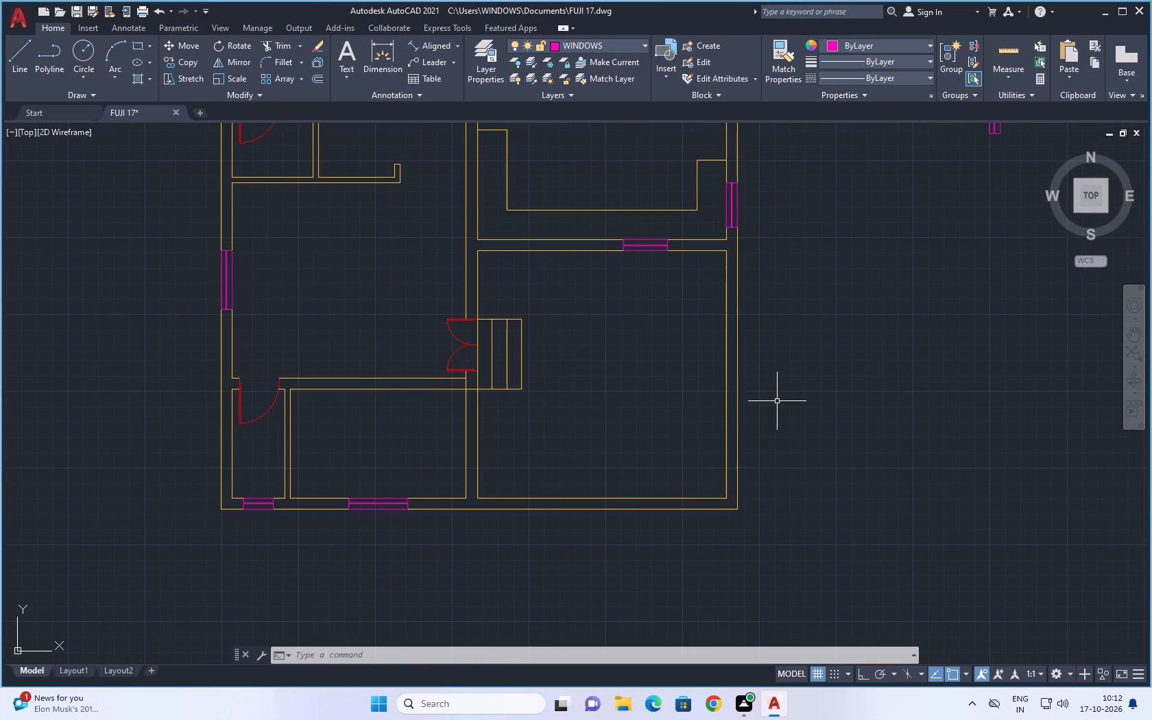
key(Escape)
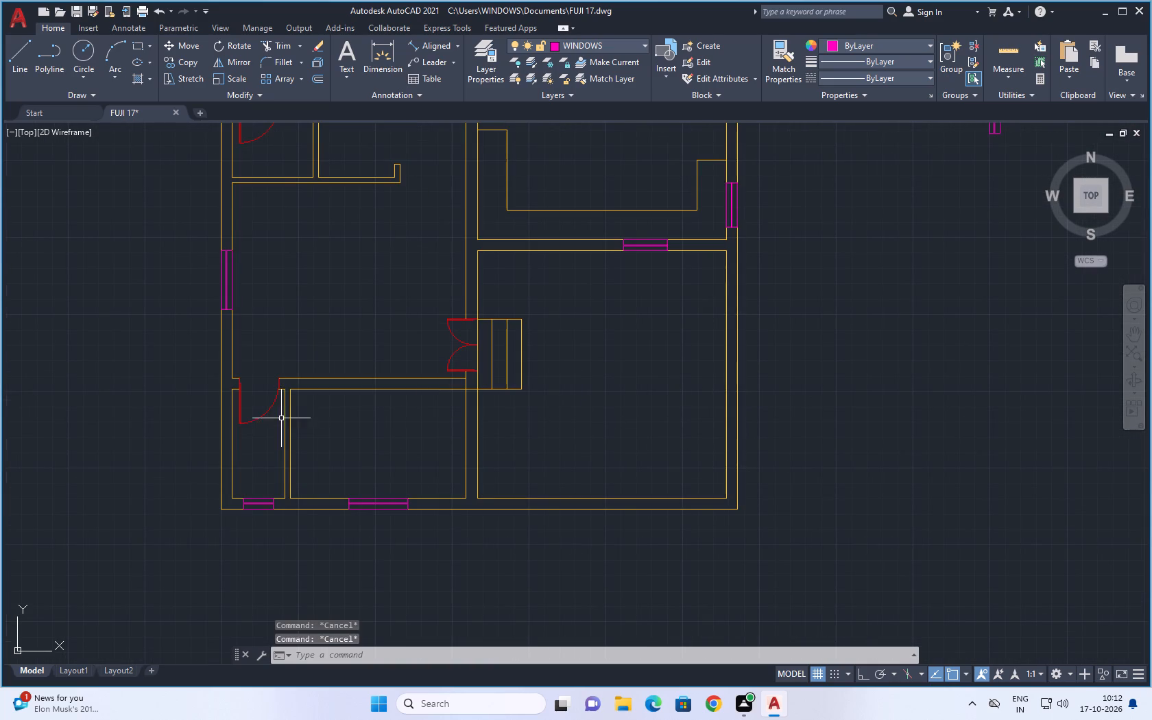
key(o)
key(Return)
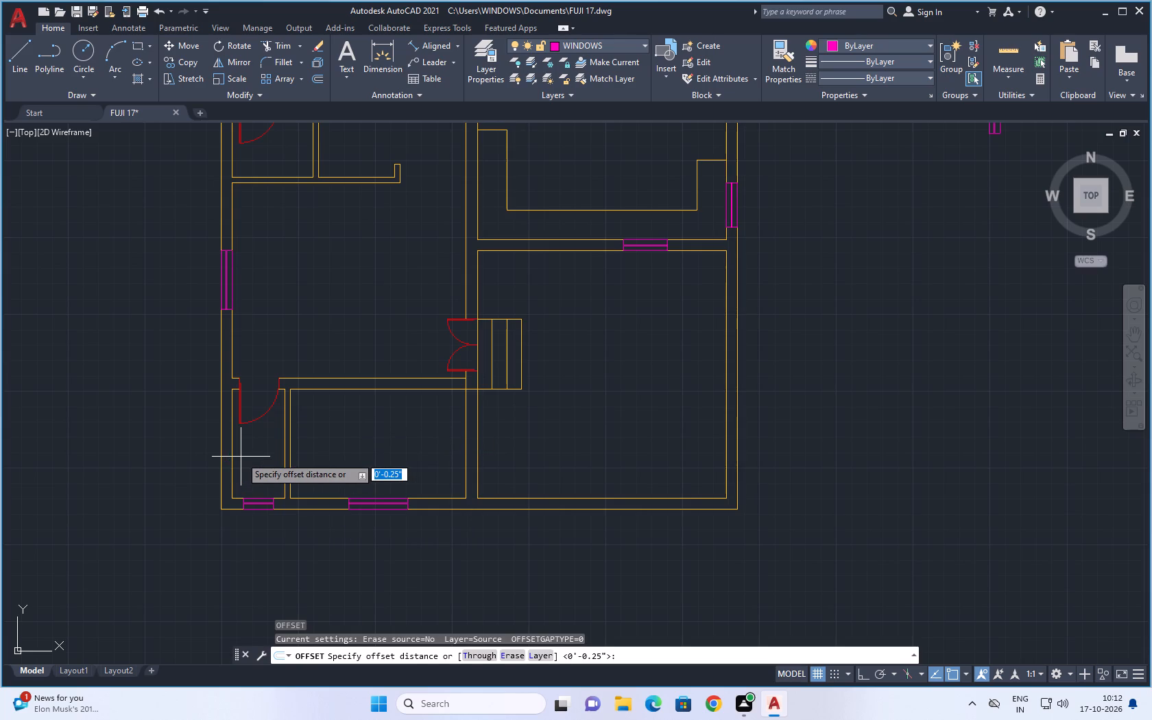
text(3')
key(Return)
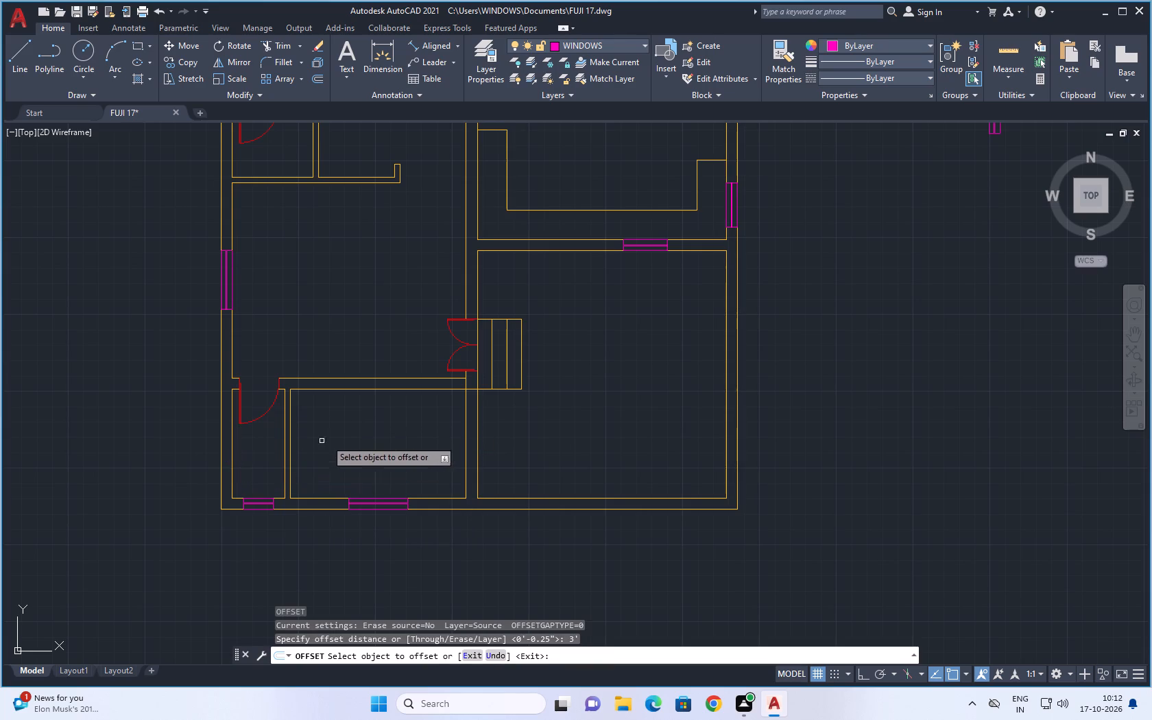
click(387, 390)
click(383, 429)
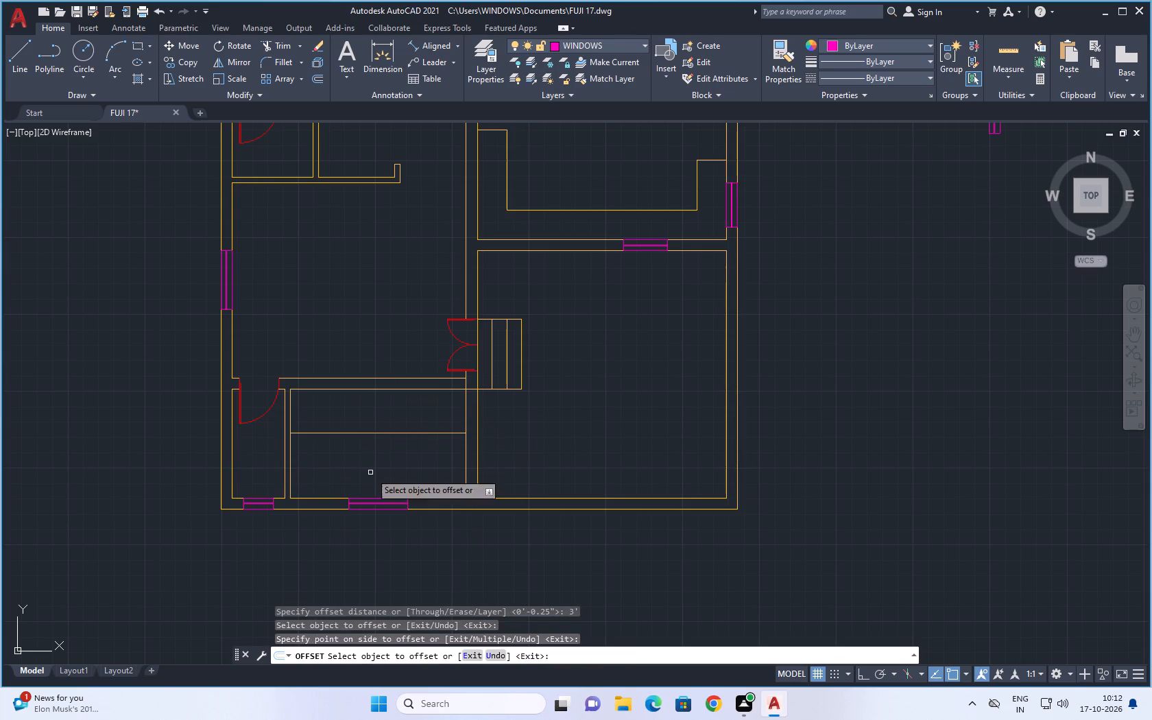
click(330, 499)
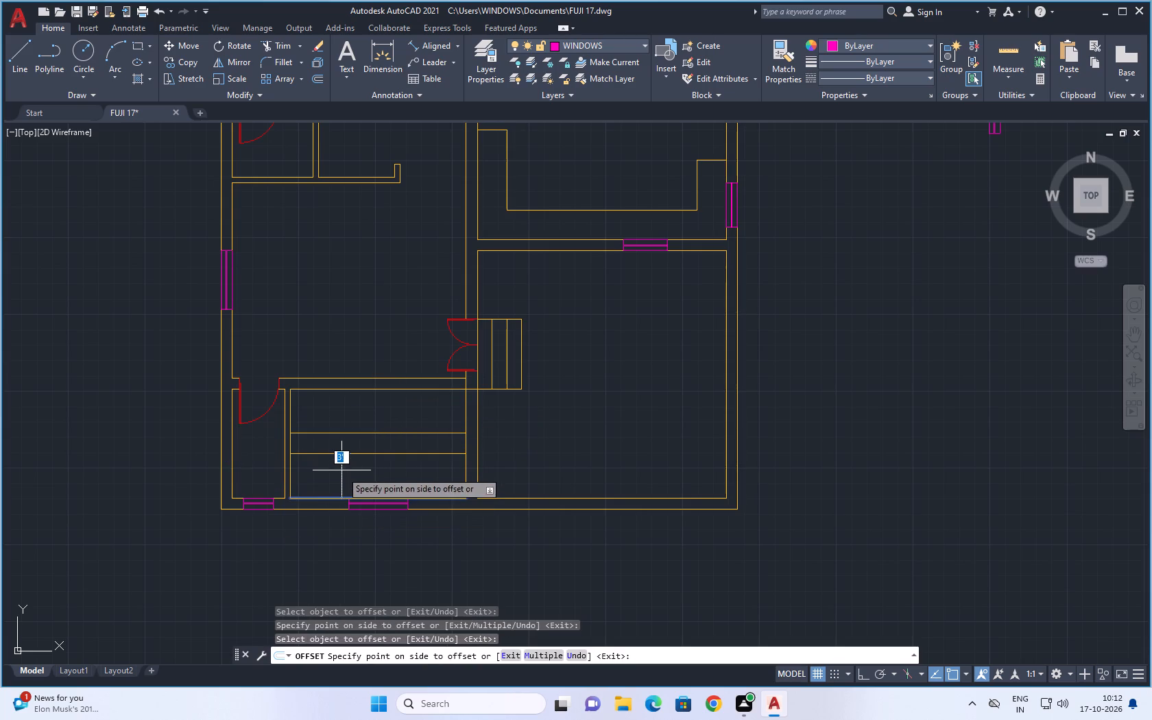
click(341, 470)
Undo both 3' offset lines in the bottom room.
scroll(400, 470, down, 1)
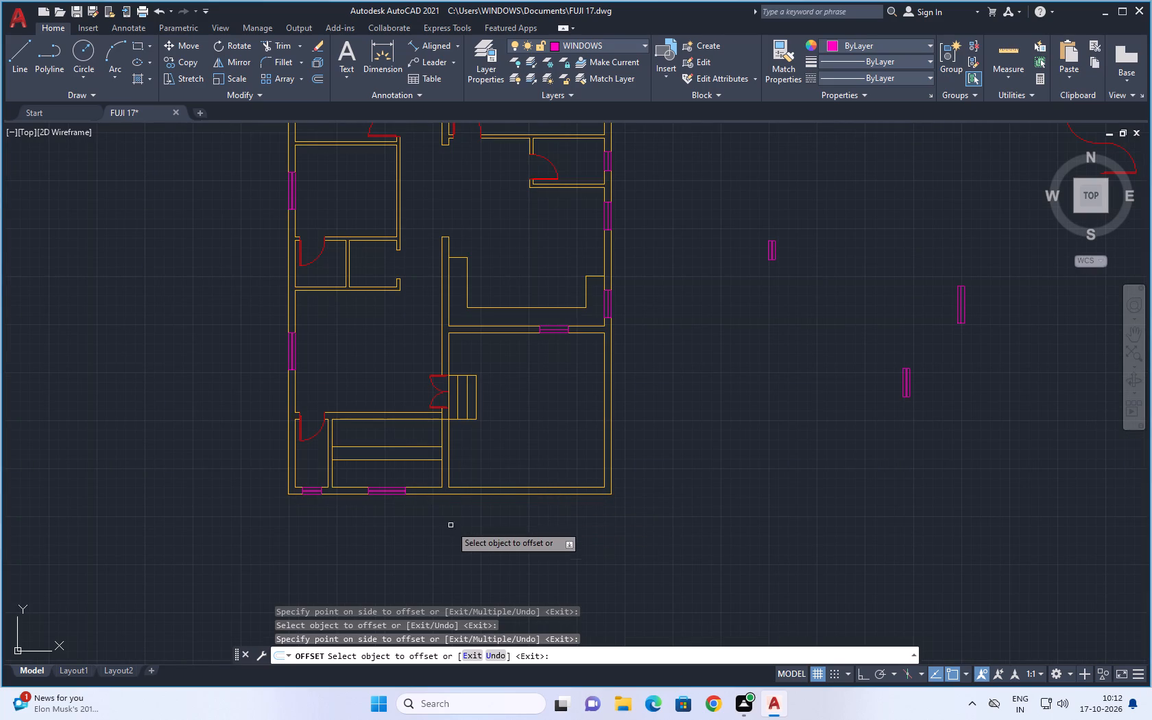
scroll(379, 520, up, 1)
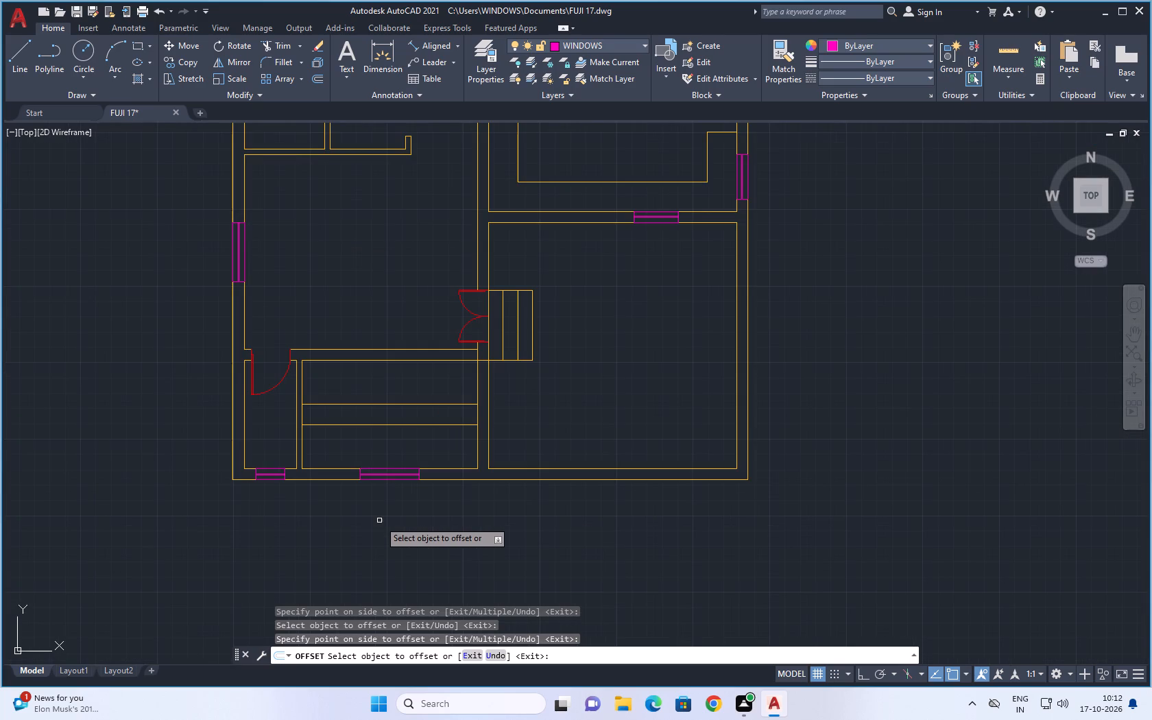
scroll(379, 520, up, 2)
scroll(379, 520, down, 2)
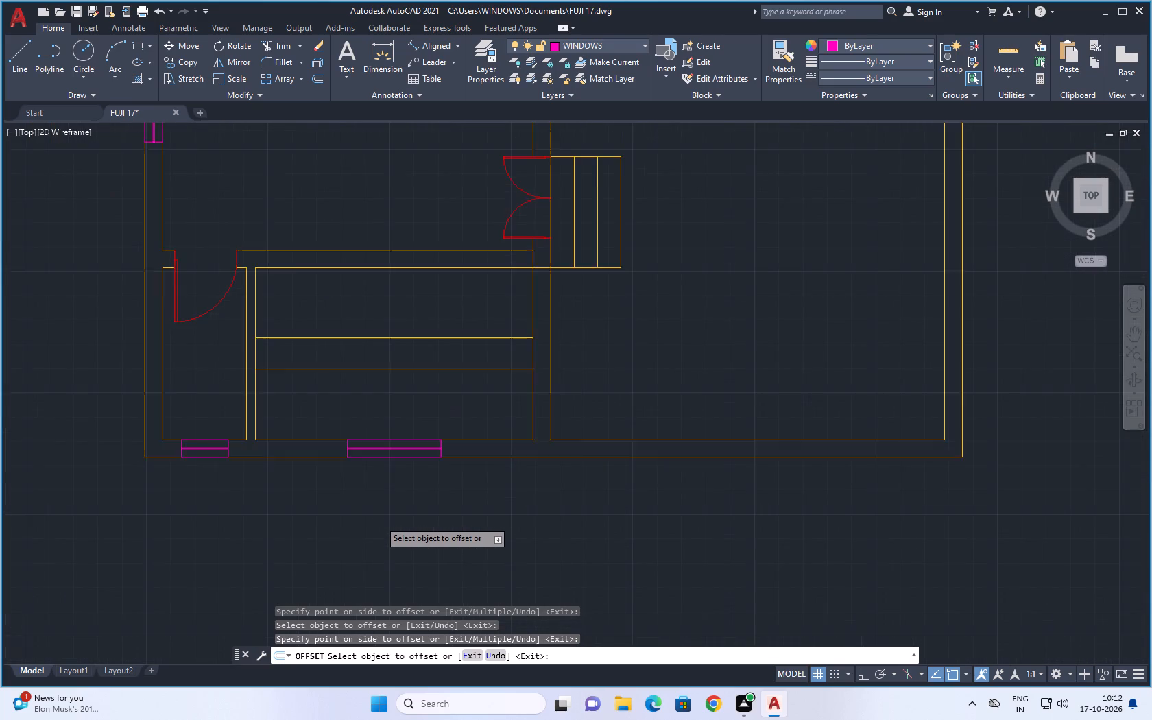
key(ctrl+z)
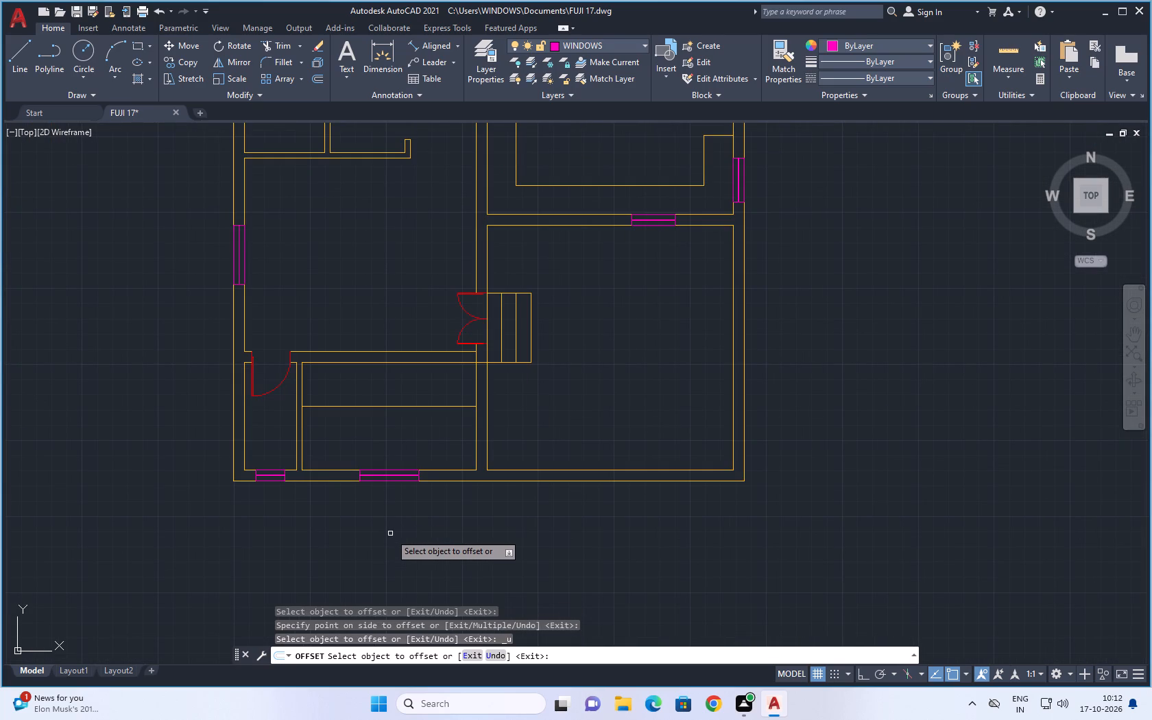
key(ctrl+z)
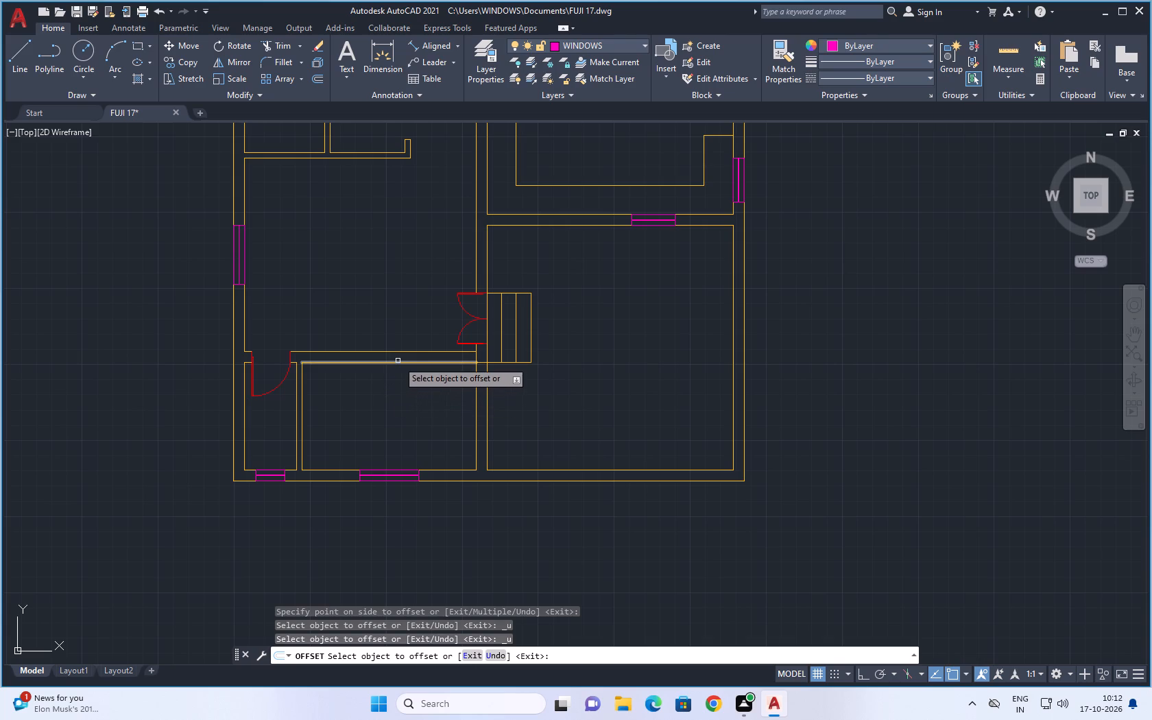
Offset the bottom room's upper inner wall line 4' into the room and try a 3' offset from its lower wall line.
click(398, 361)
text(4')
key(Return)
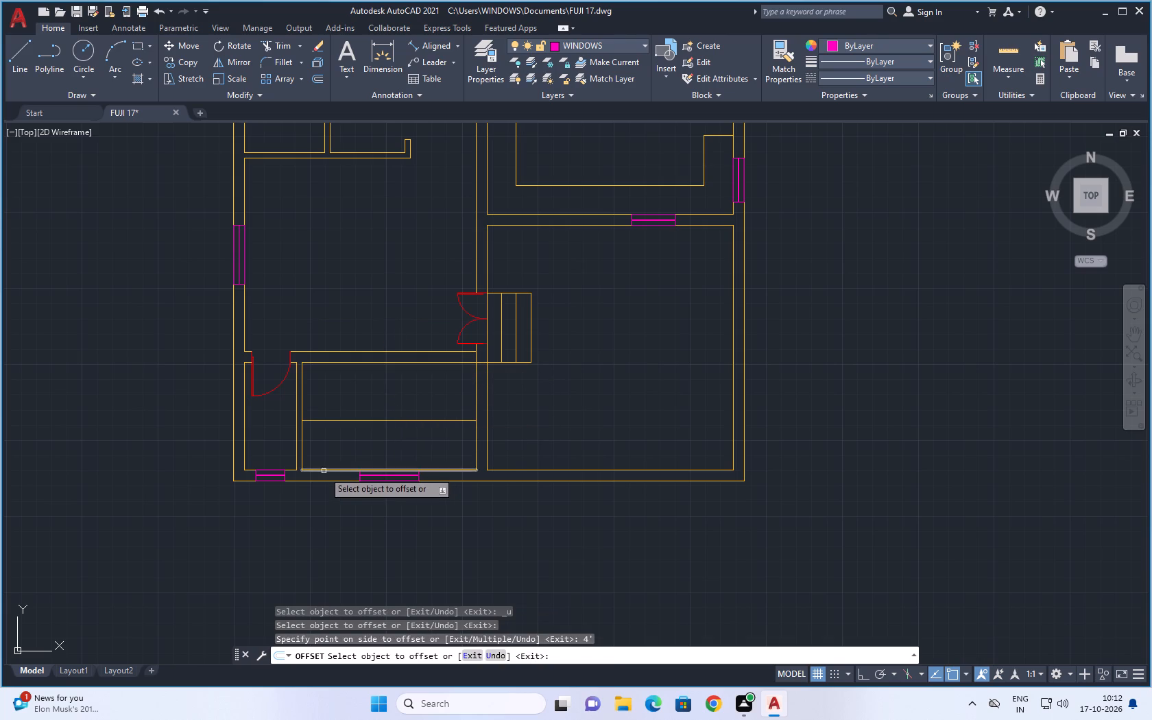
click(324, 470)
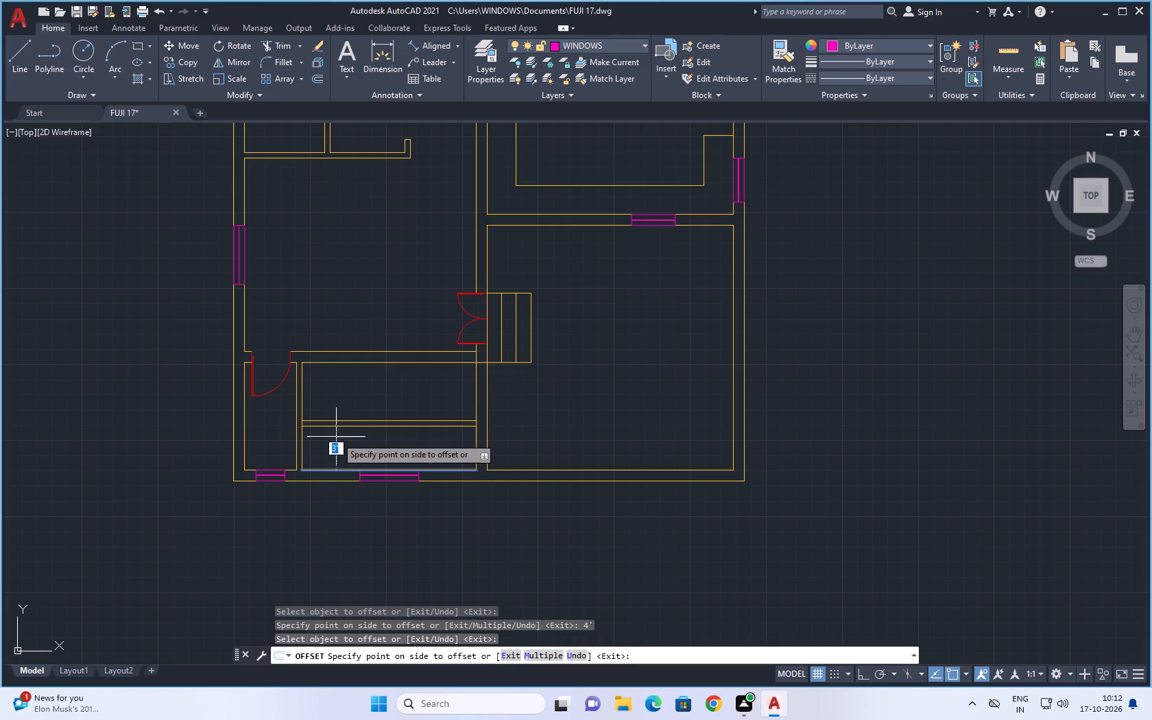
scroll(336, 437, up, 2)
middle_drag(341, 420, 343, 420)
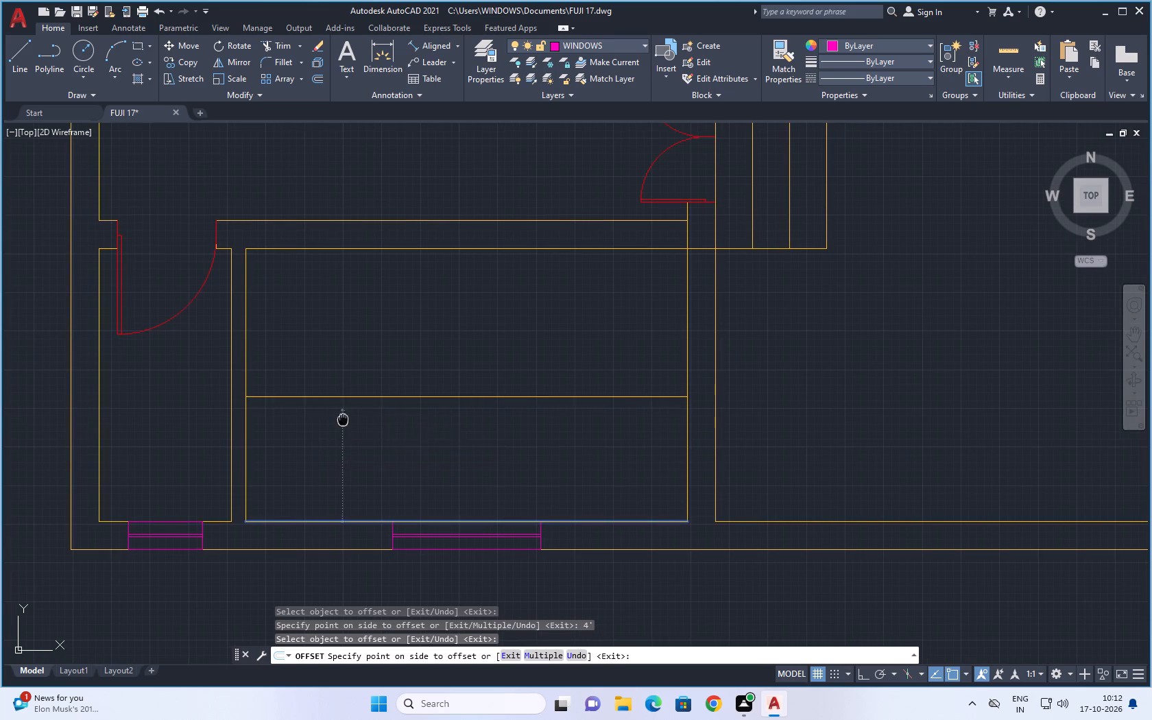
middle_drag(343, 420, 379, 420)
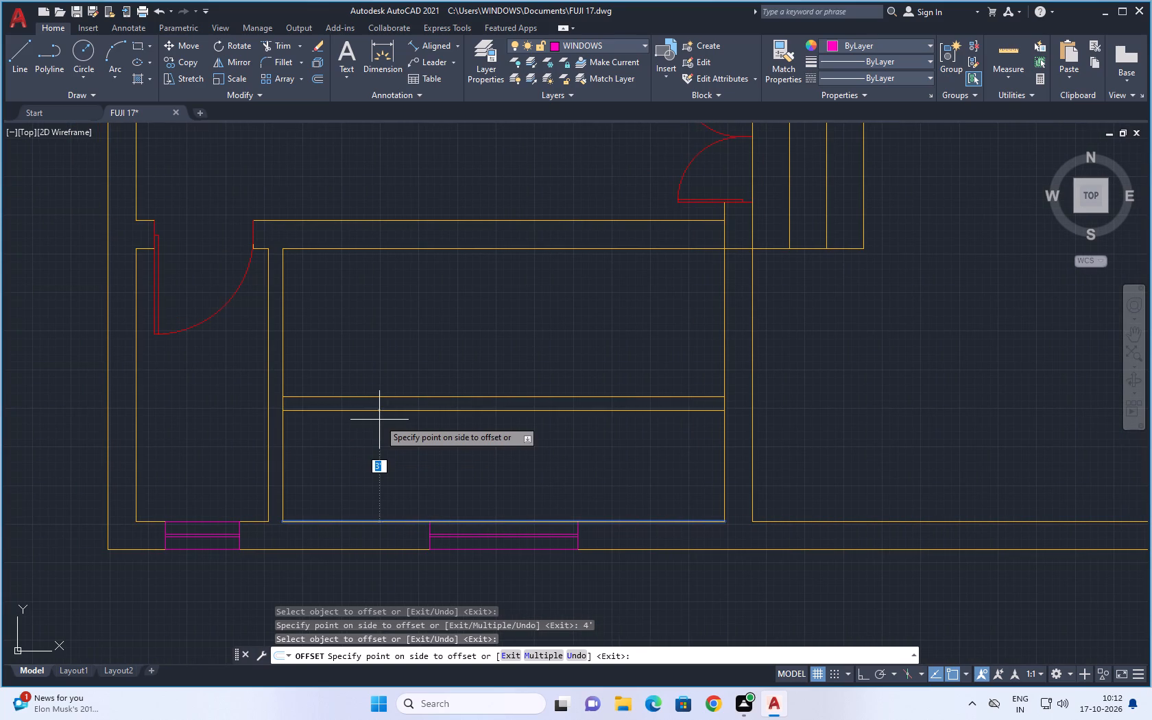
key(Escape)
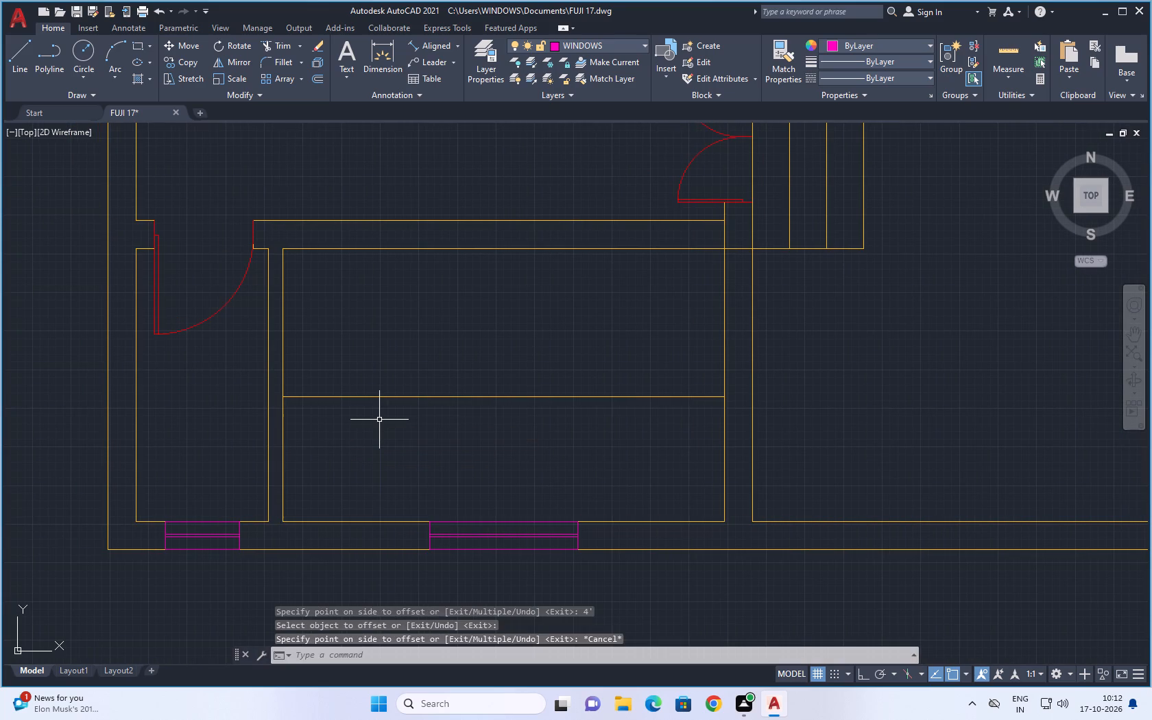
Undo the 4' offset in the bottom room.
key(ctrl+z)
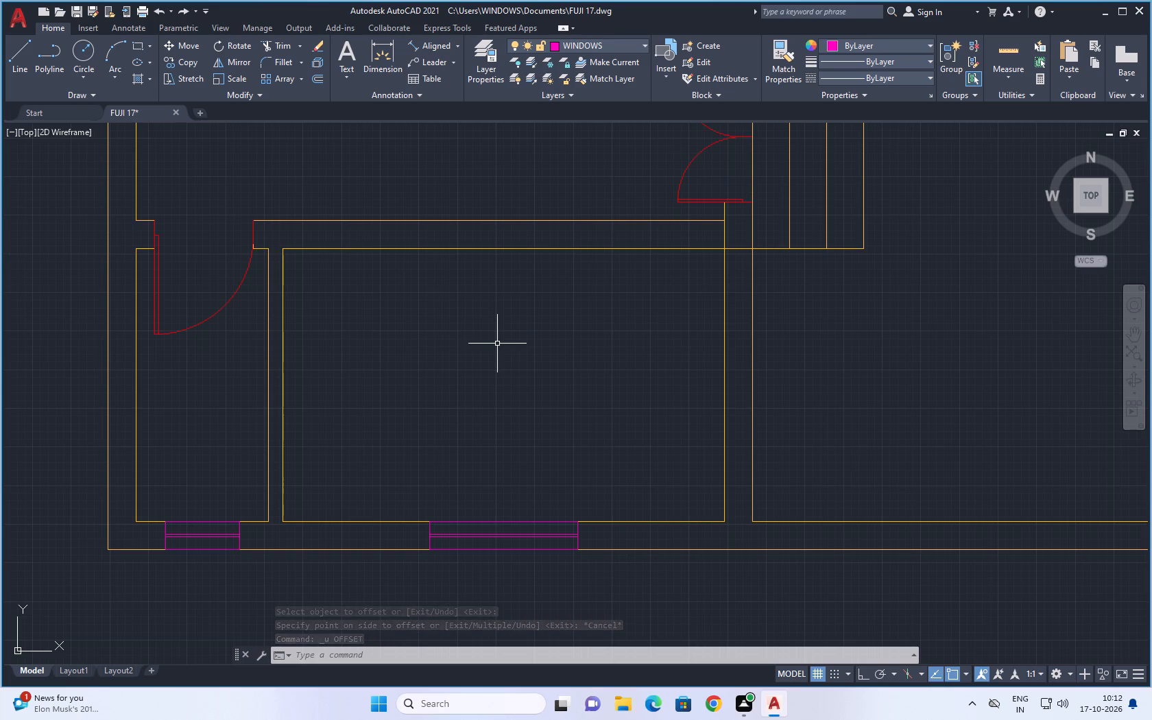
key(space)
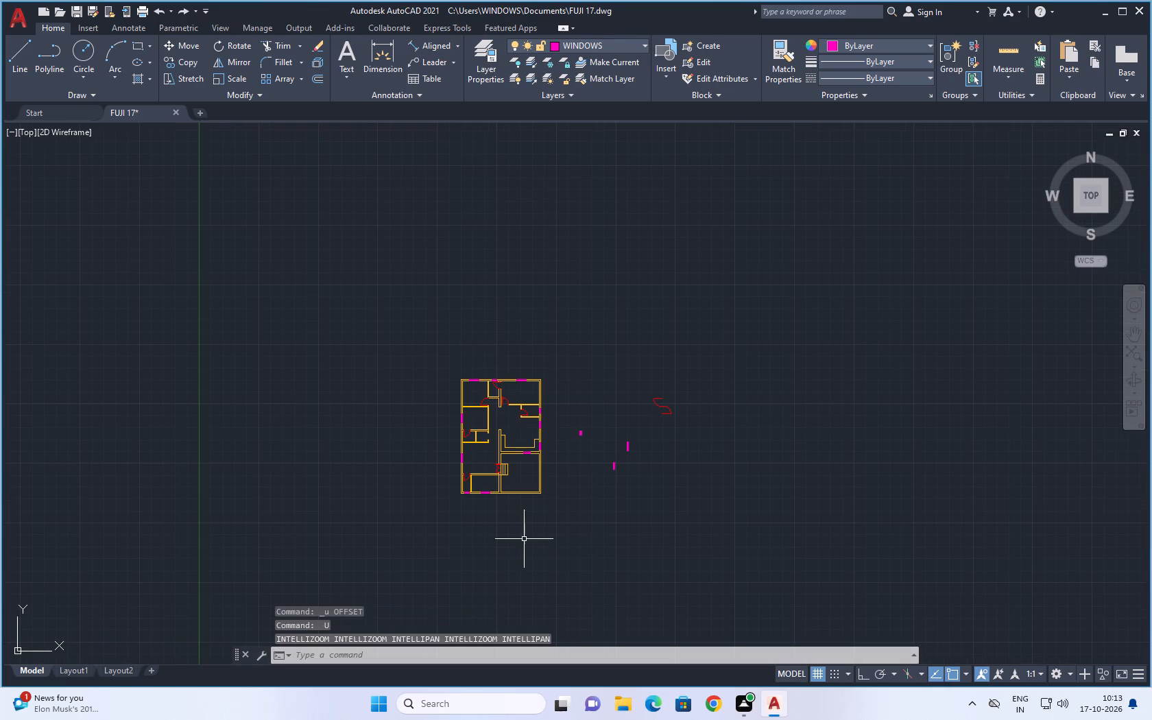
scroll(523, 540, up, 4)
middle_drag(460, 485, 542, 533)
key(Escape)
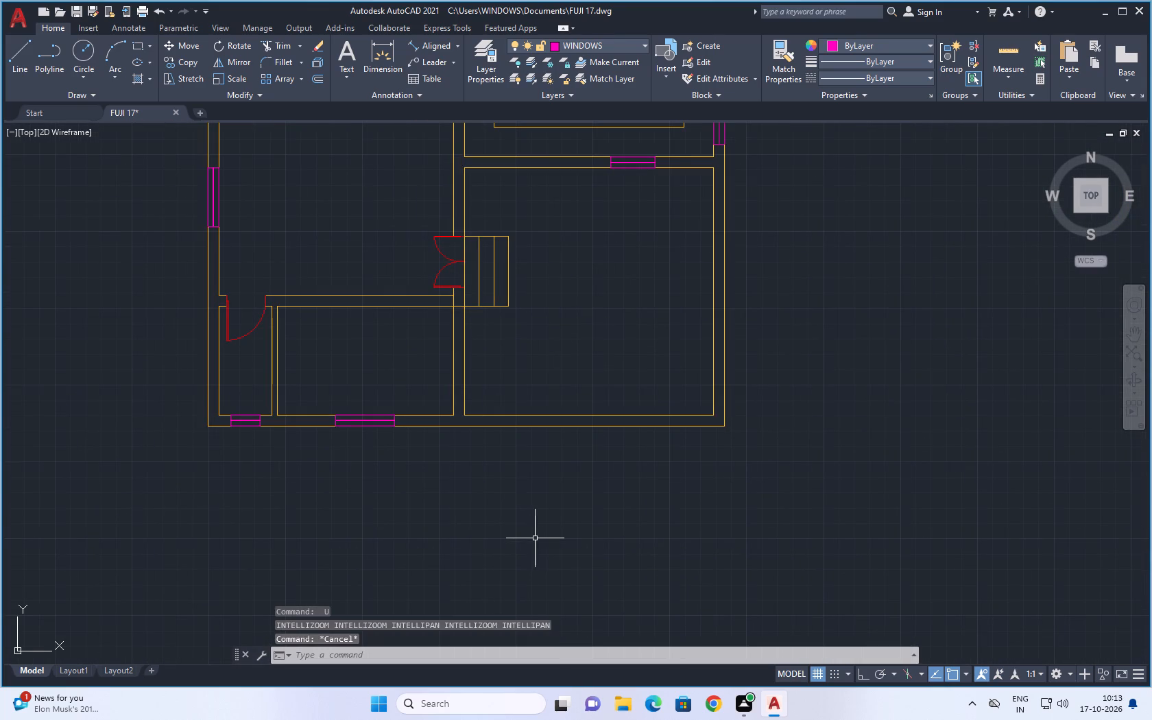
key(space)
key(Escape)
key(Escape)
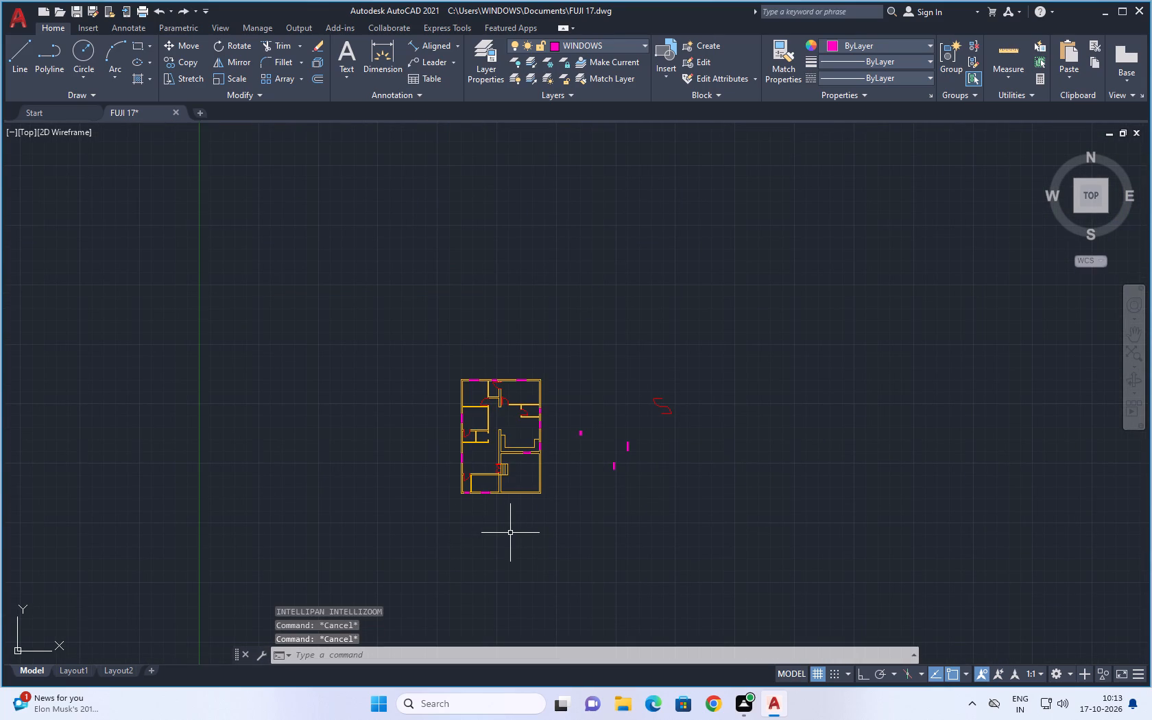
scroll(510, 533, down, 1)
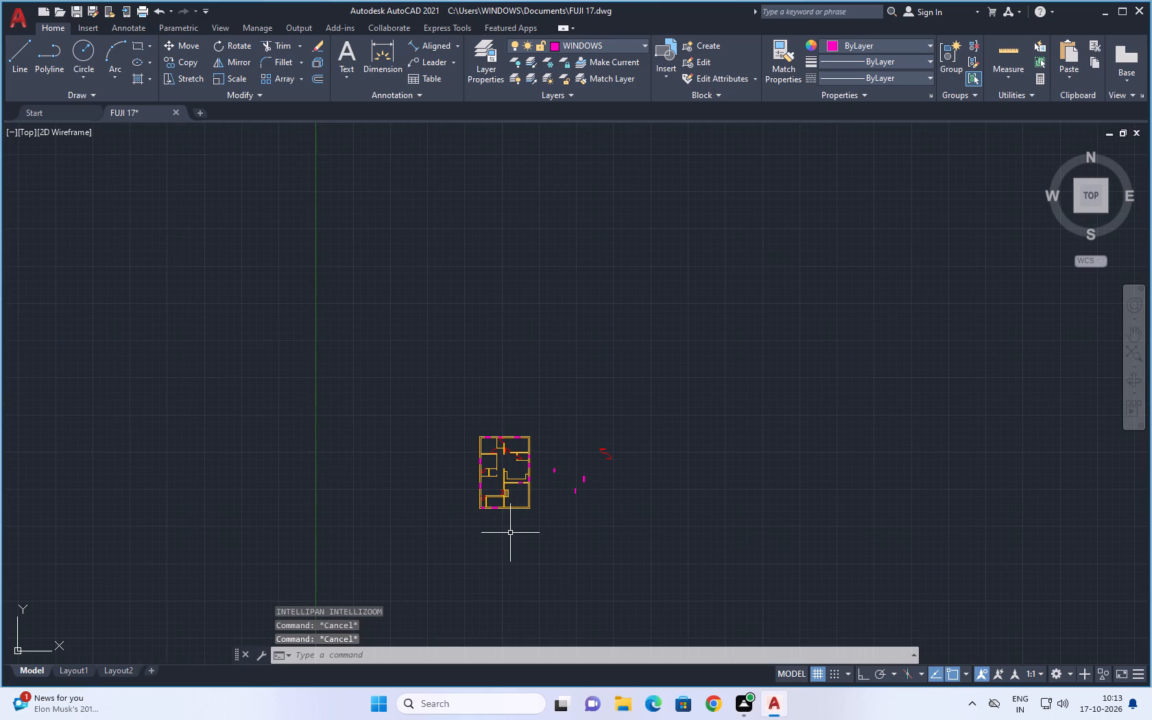
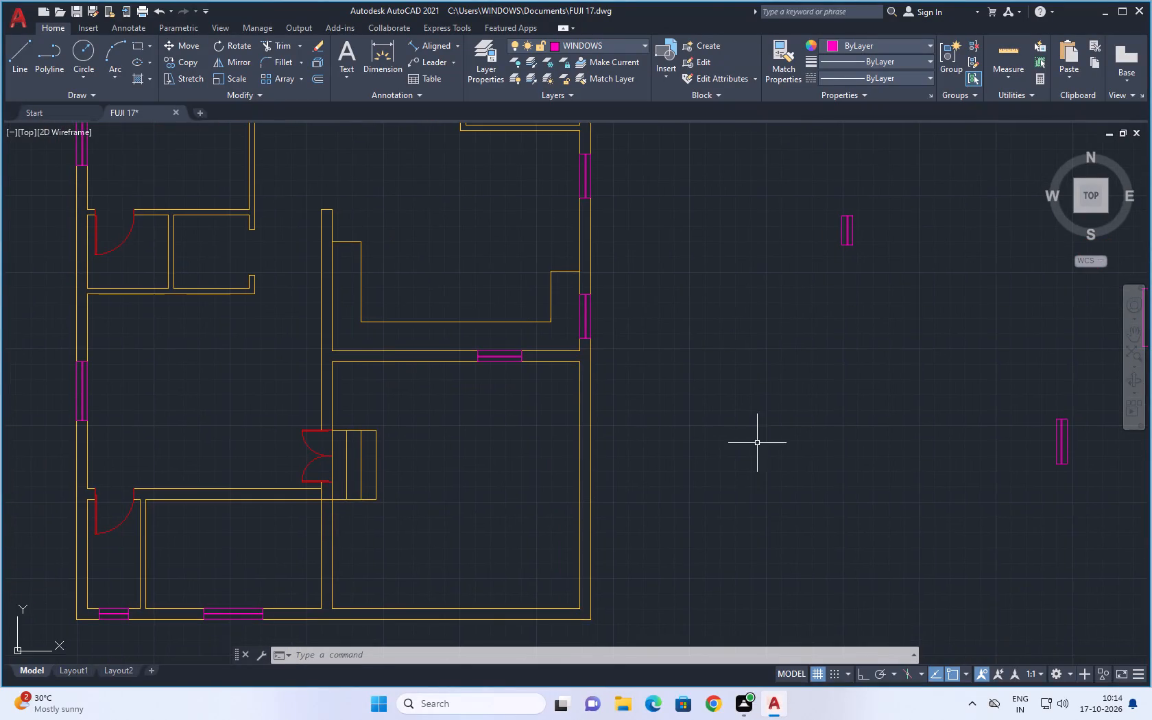
Offset the upper and lower inner wall lines of the windowed bottom room 3.5' into the room.
scroll(721, 464, down, 3)
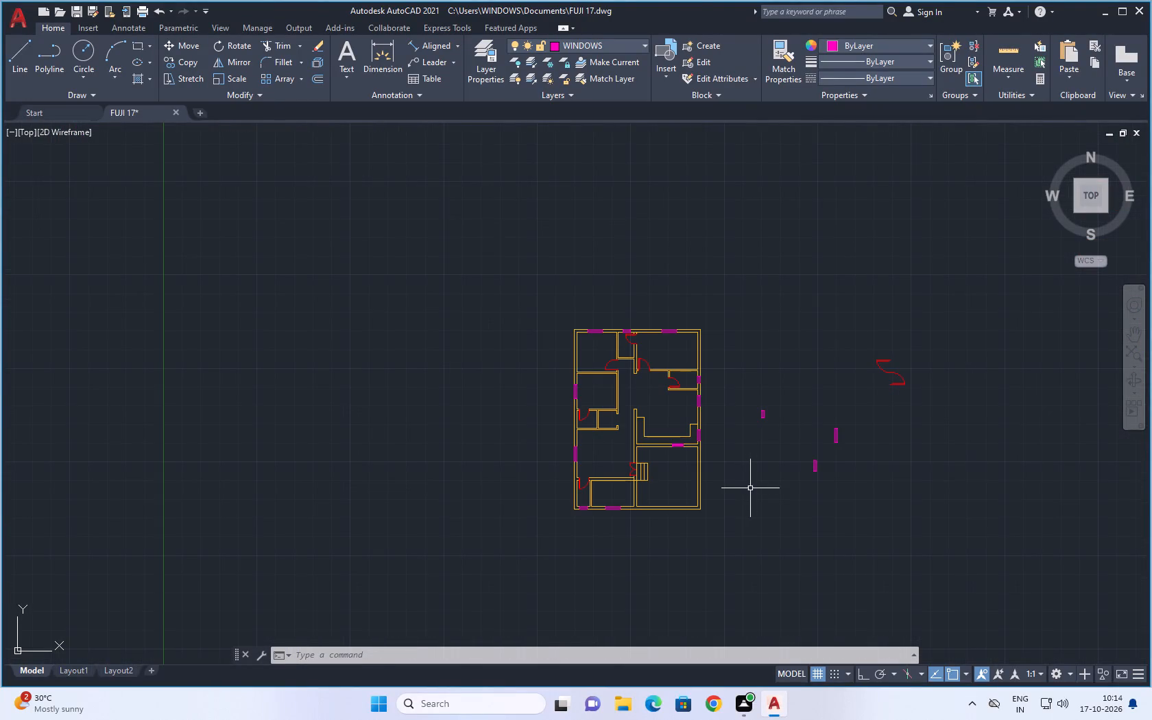
middle_drag(751, 488, 660, 482)
scroll(577, 498, up, 3)
middle_drag(557, 480, 625, 463)
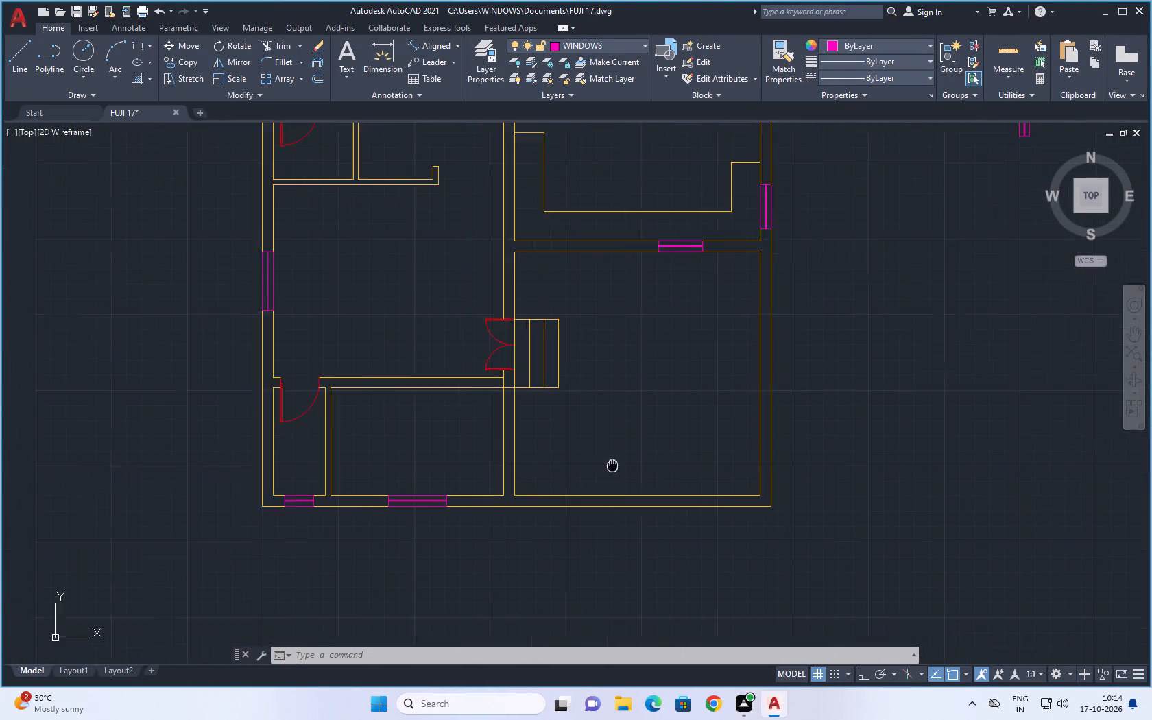
middle_drag(625, 463, 659, 459)
scroll(511, 451, up, 1)
key(o)
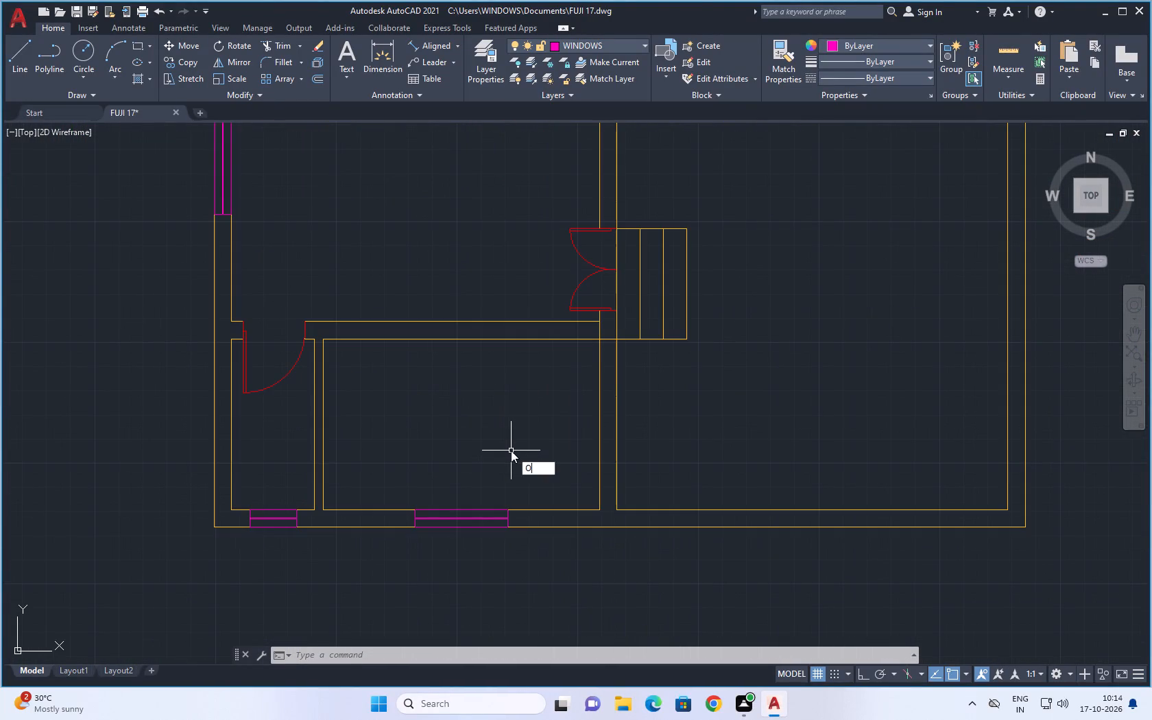
key(Return)
text(3.5')
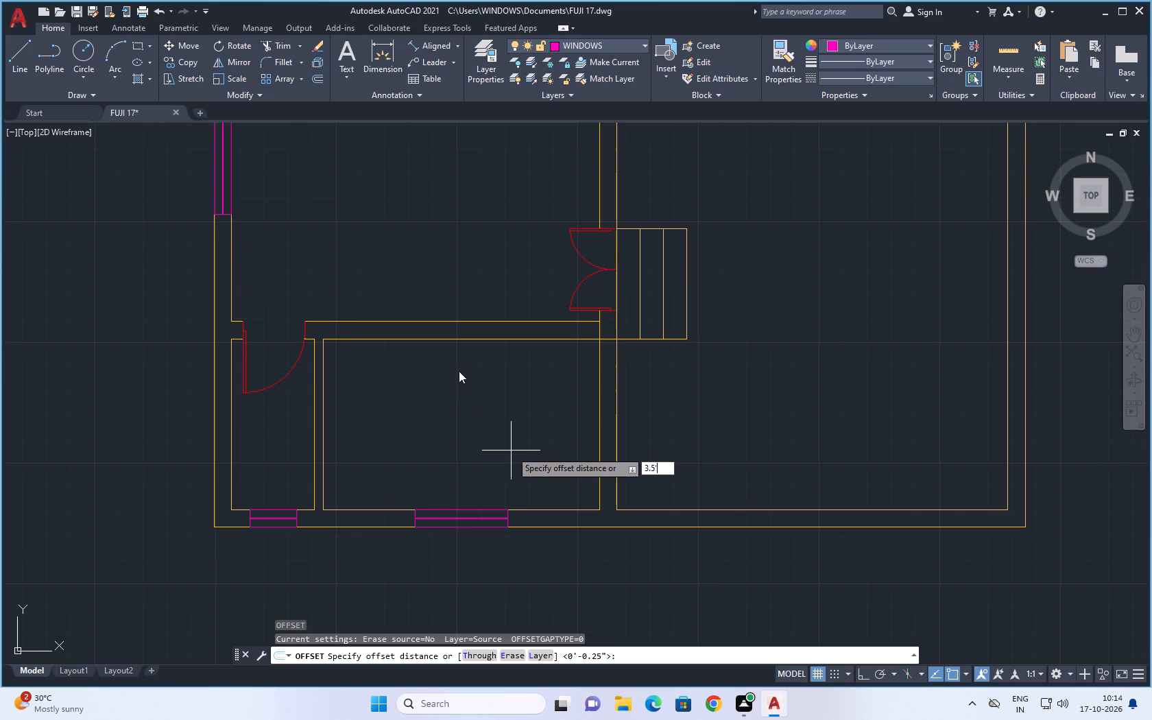
key(Return)
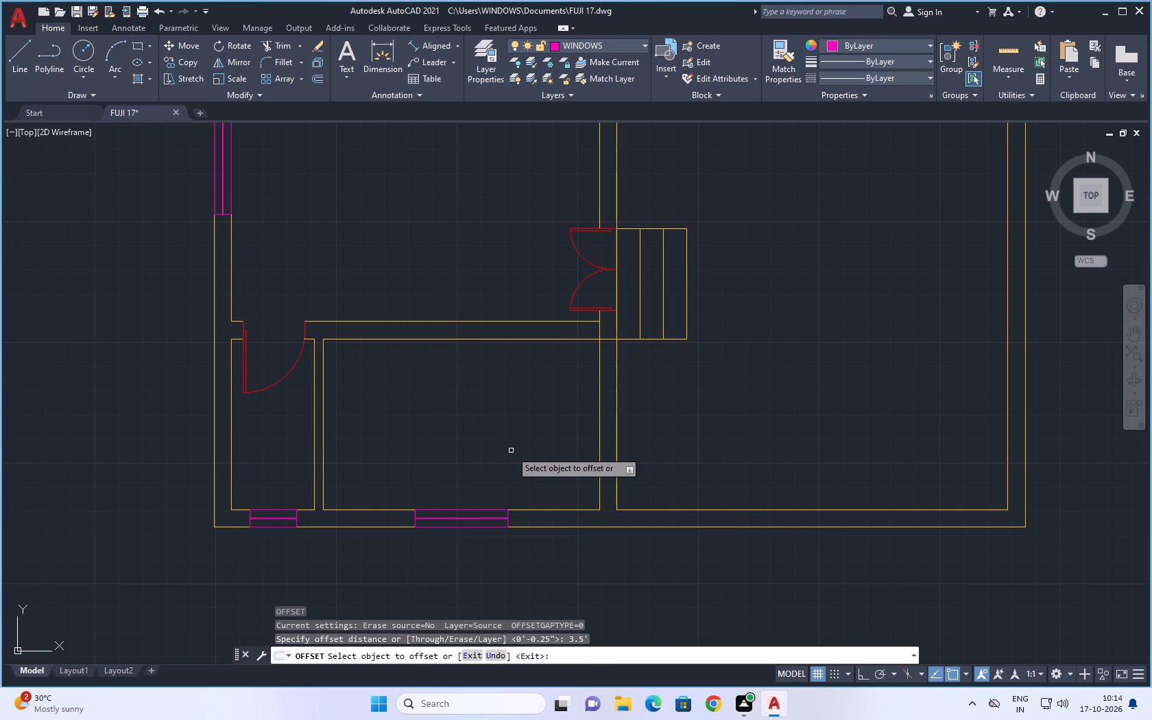
click(483, 338)
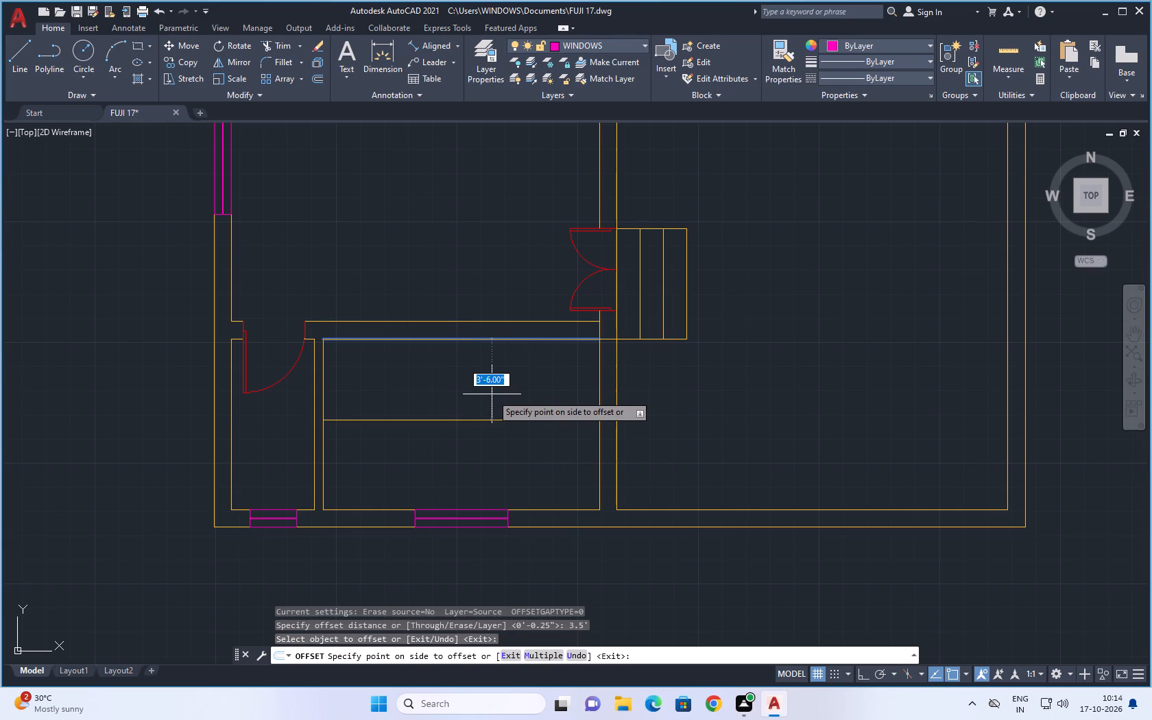
click(475, 427)
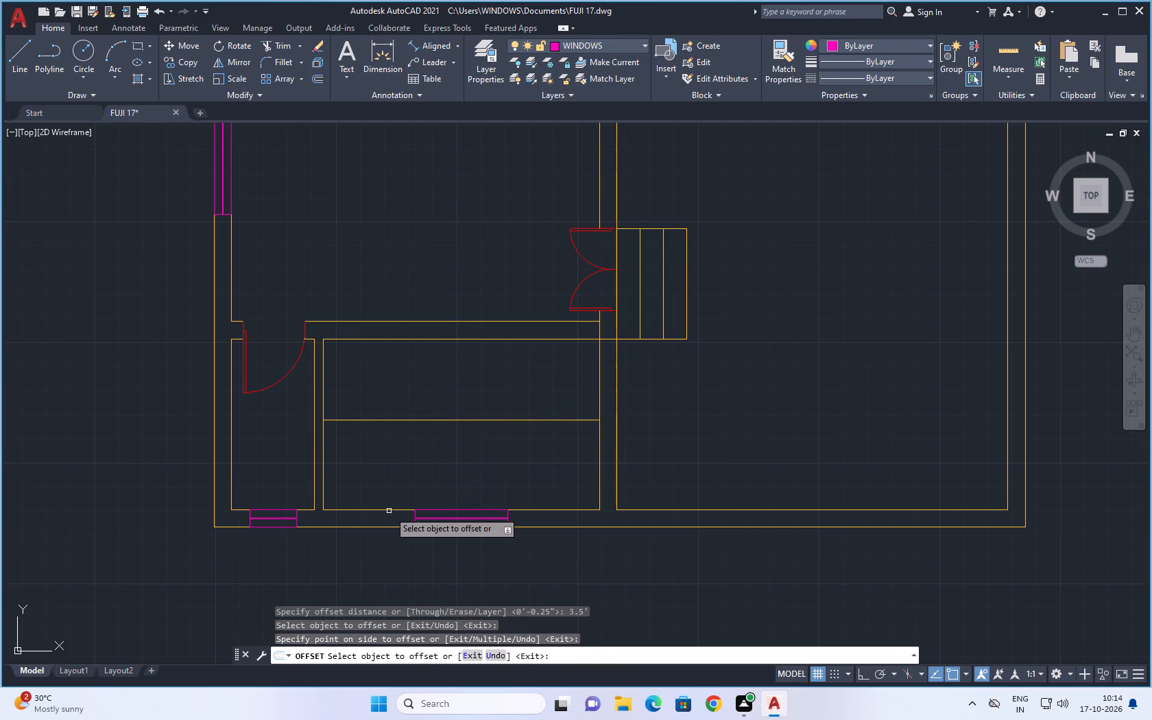
click(385, 509)
click(418, 442)
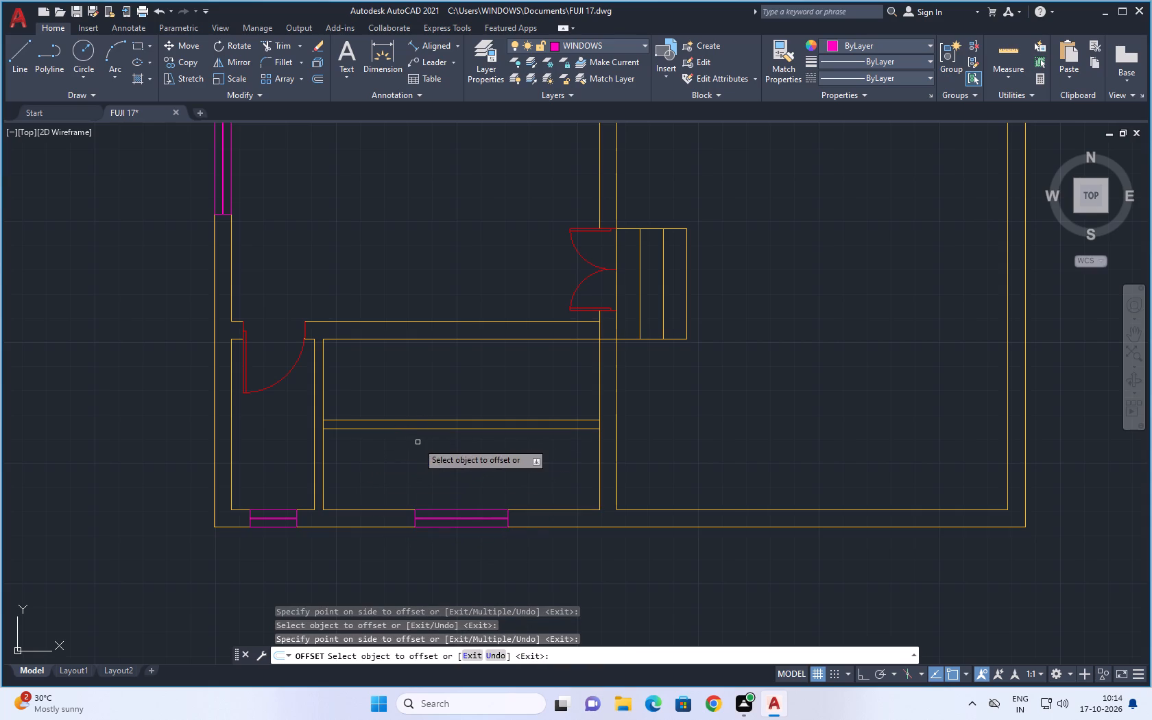
Offset the bottom room's left inner wall line 3' into the room to mark the stair landing.
scroll(418, 442, up, 2)
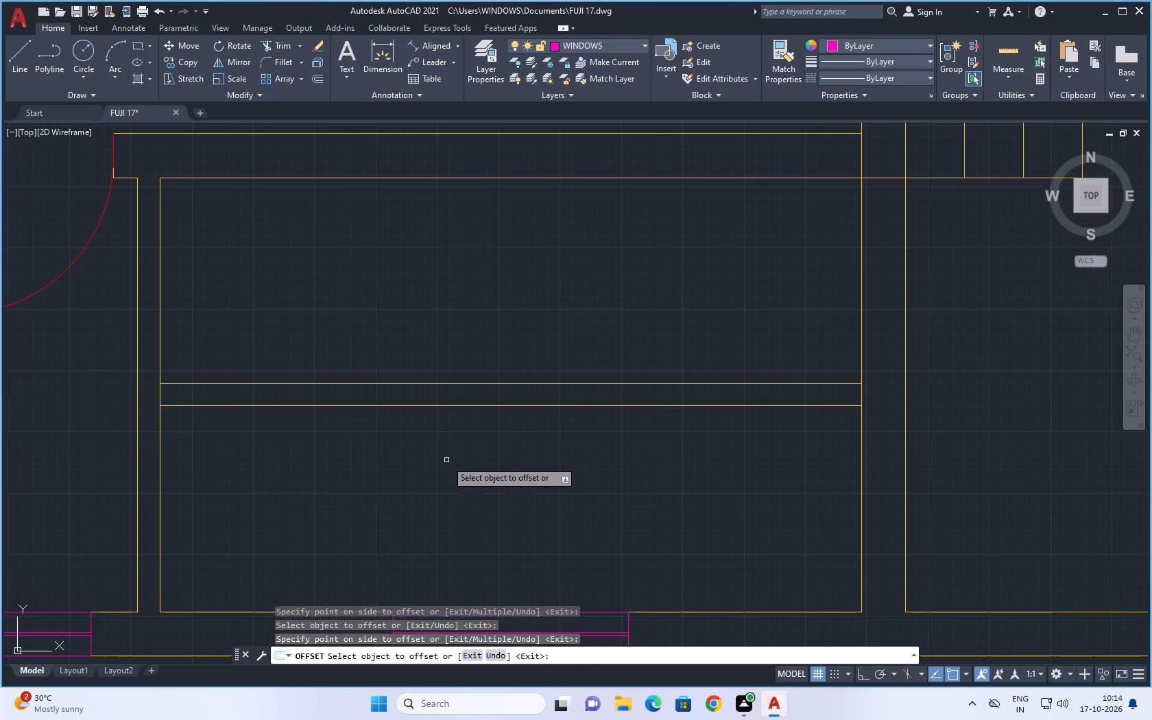
scroll(455, 468, down, 2)
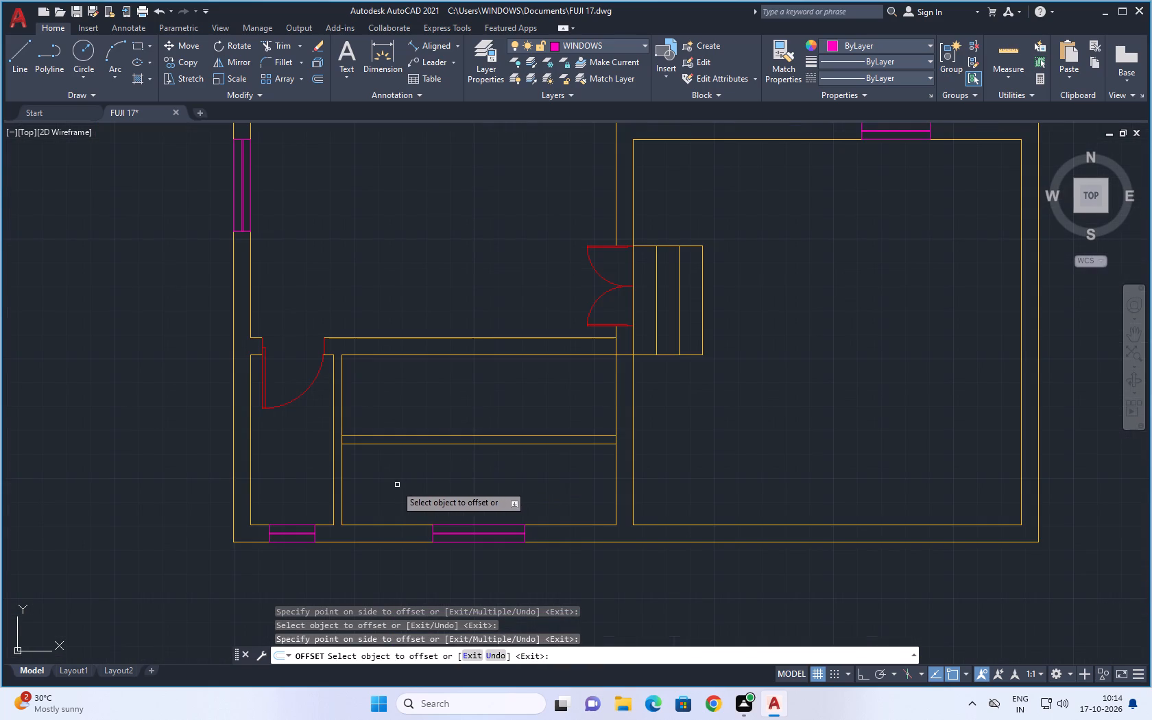
click(342, 477)
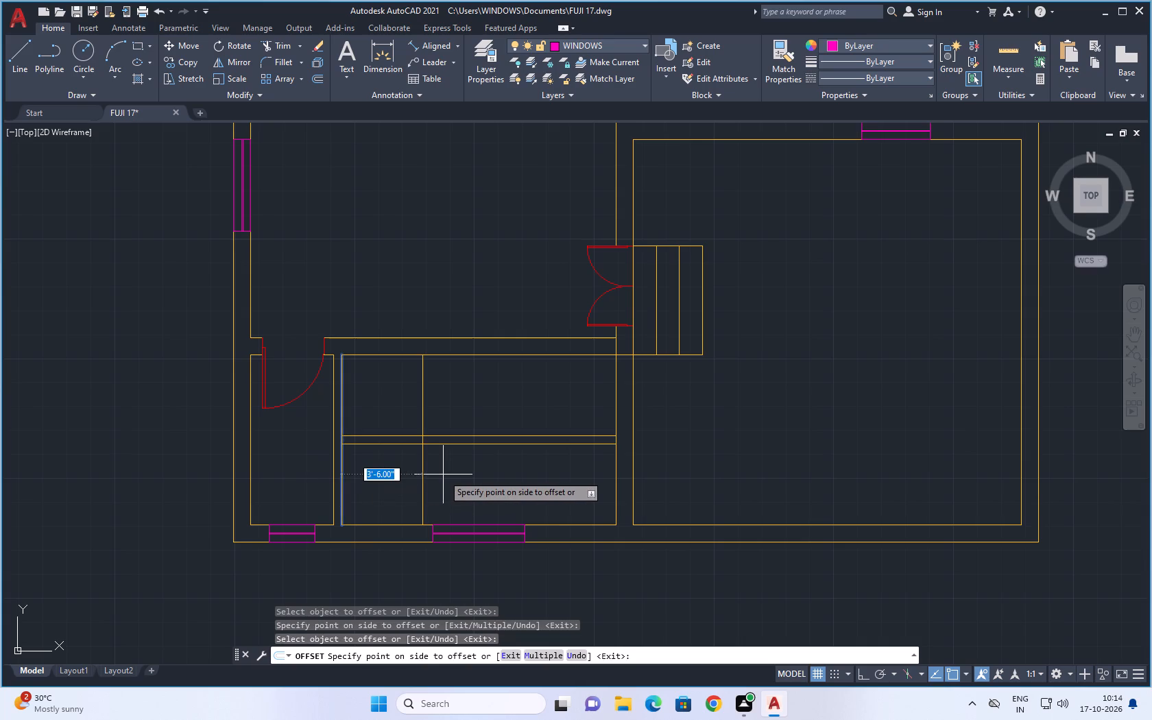
text(3')
key(Return)
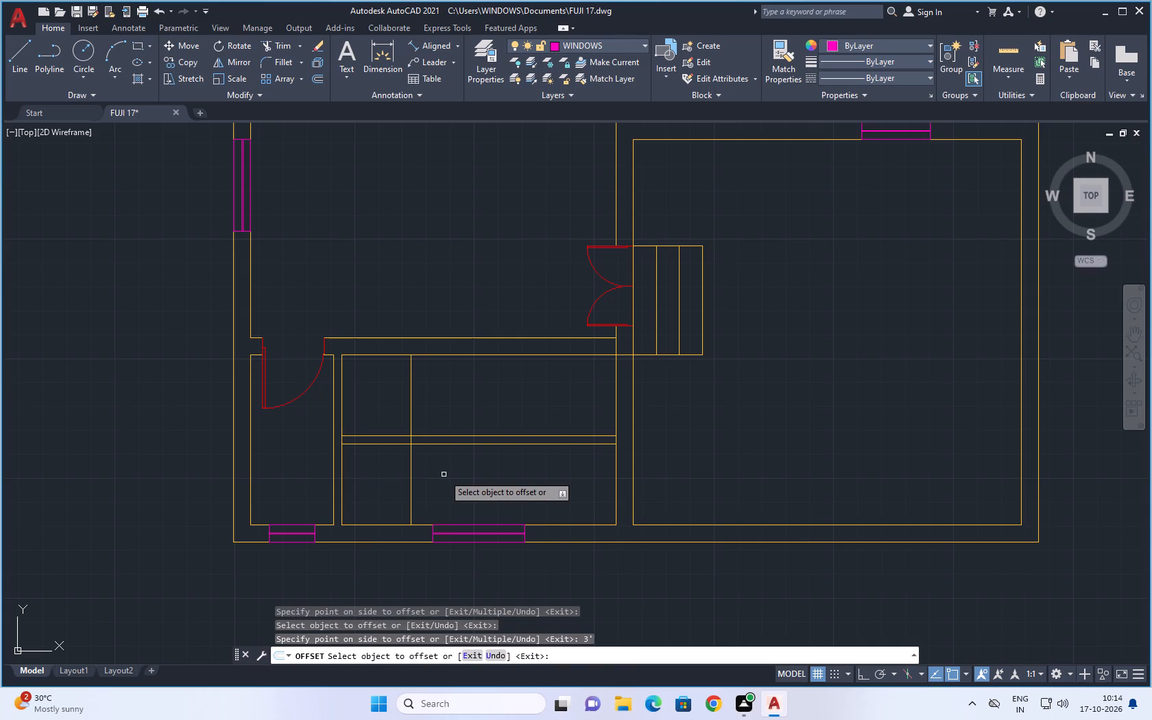
key(Escape)
key(Escape)
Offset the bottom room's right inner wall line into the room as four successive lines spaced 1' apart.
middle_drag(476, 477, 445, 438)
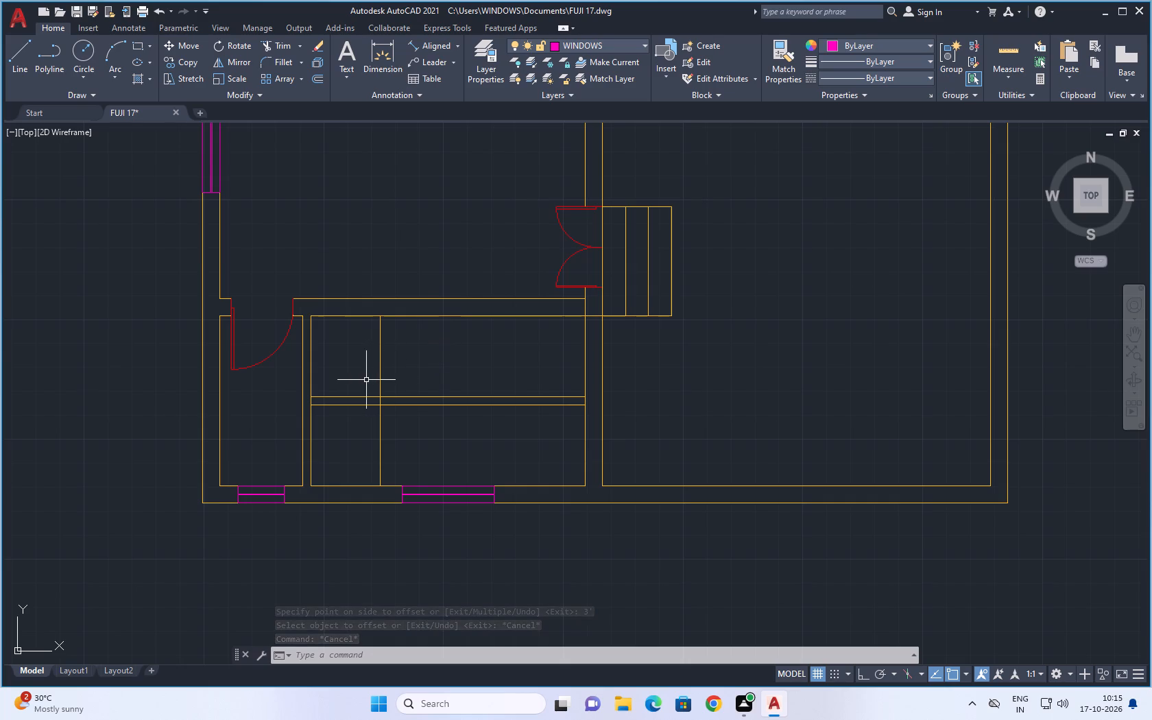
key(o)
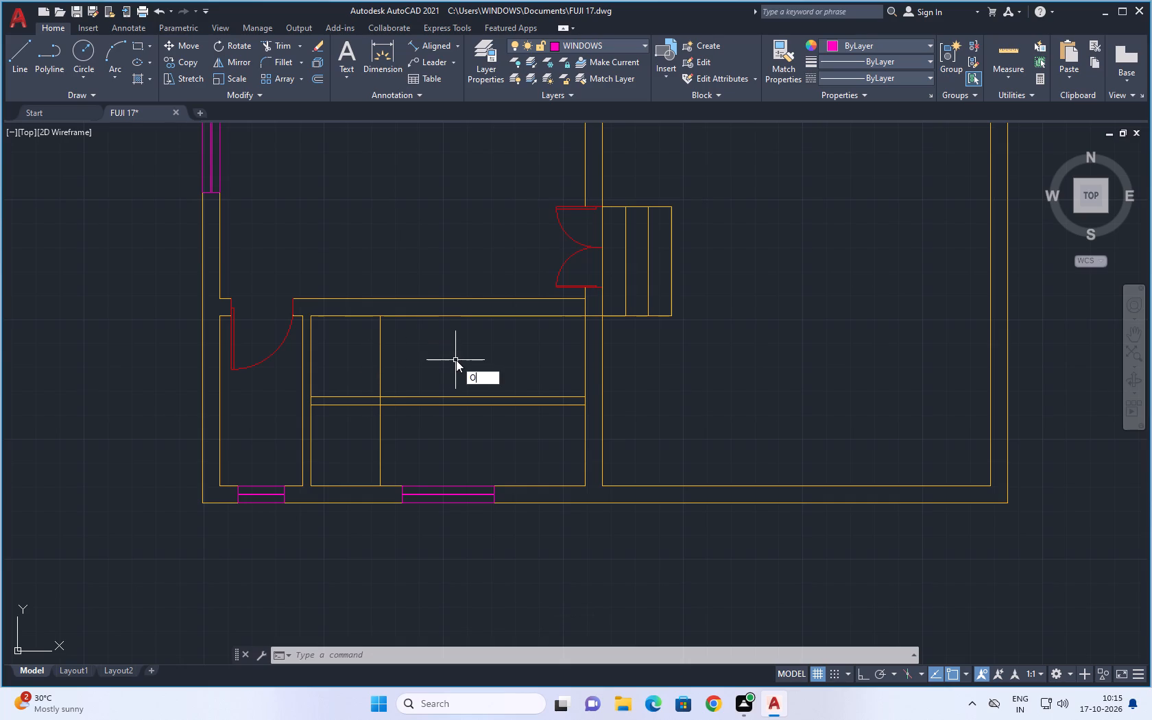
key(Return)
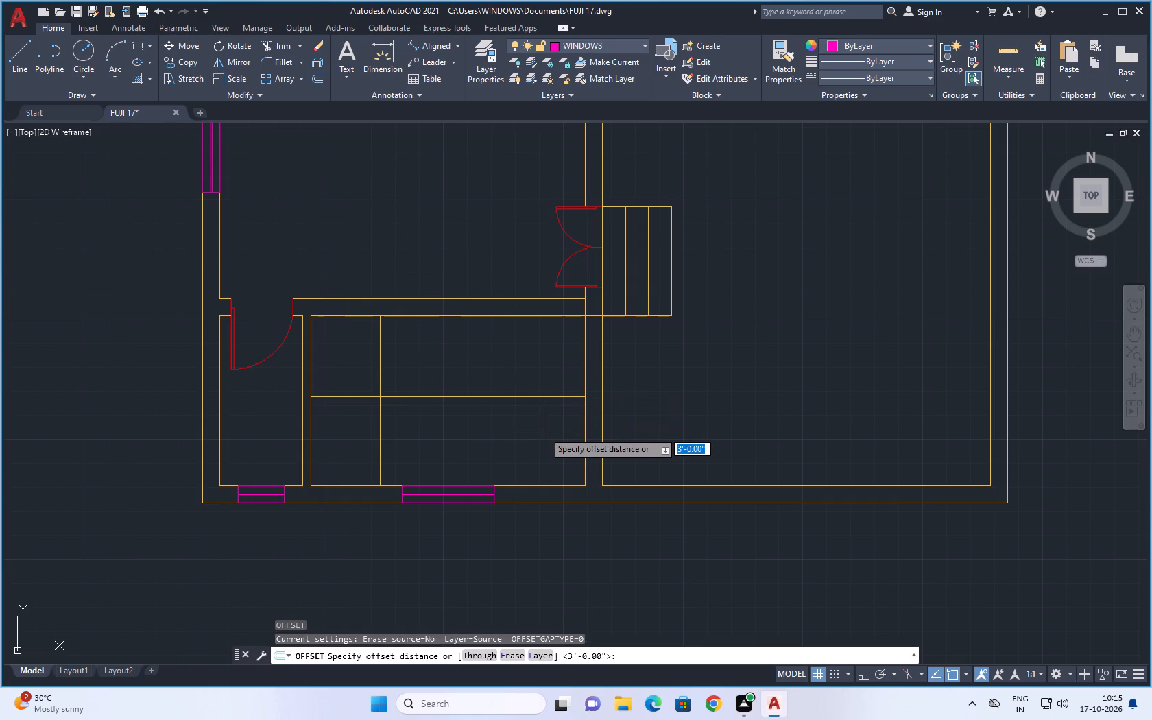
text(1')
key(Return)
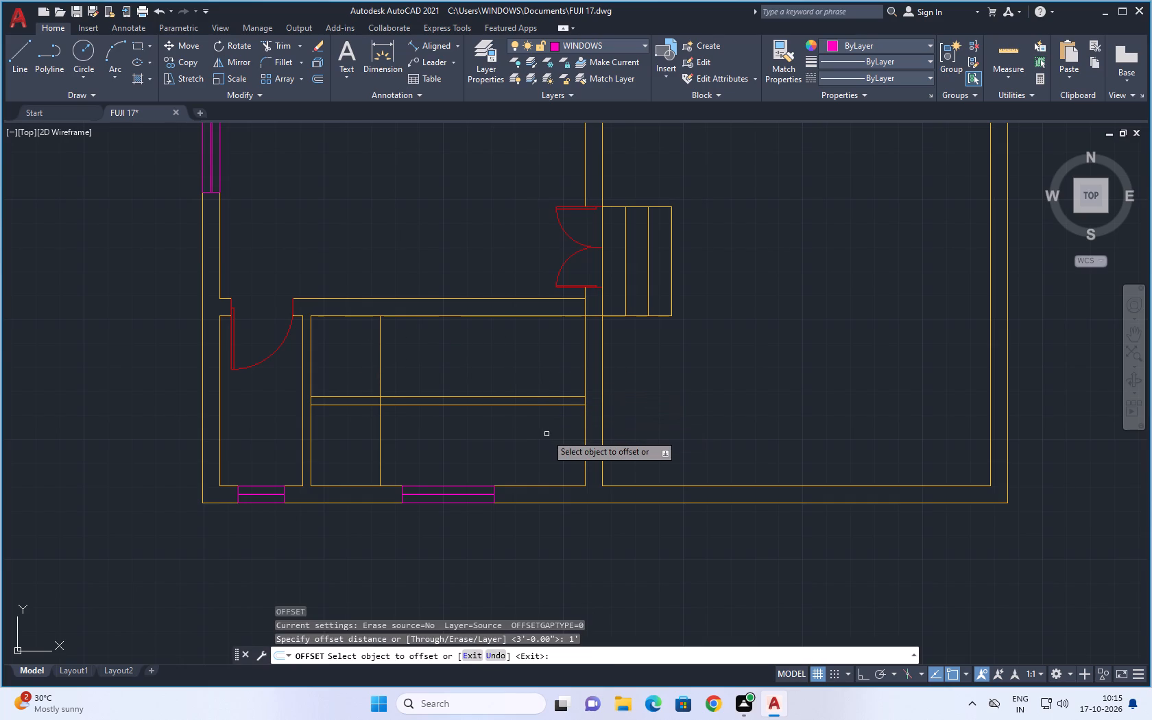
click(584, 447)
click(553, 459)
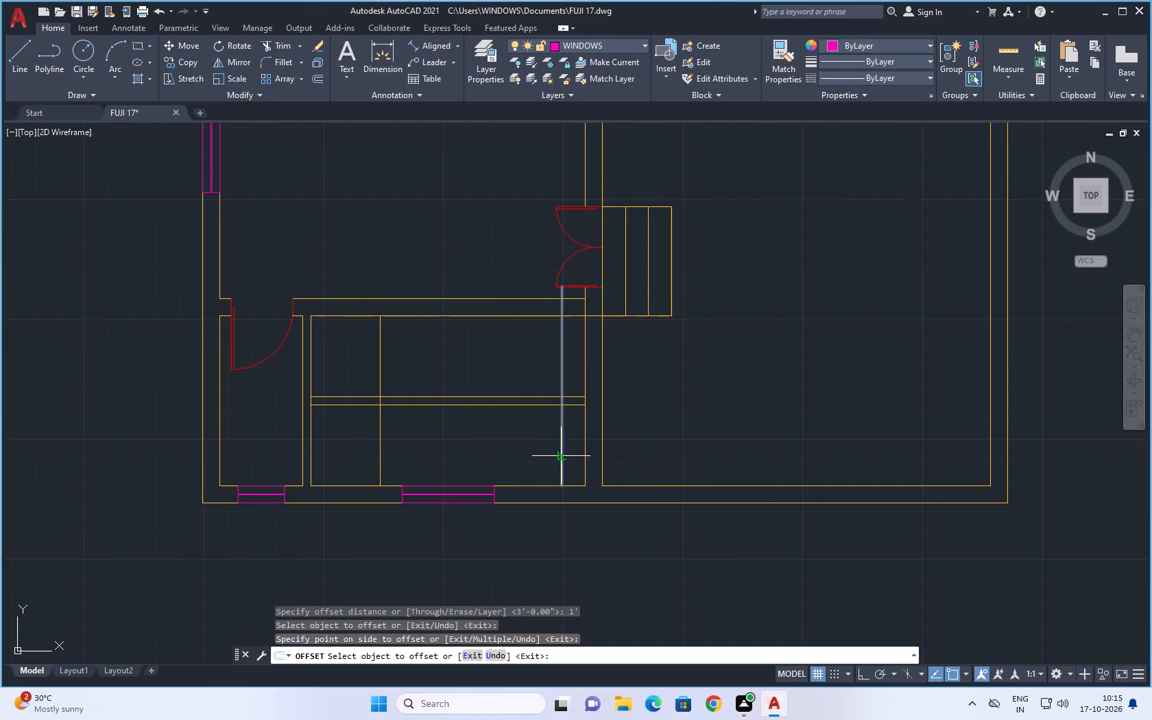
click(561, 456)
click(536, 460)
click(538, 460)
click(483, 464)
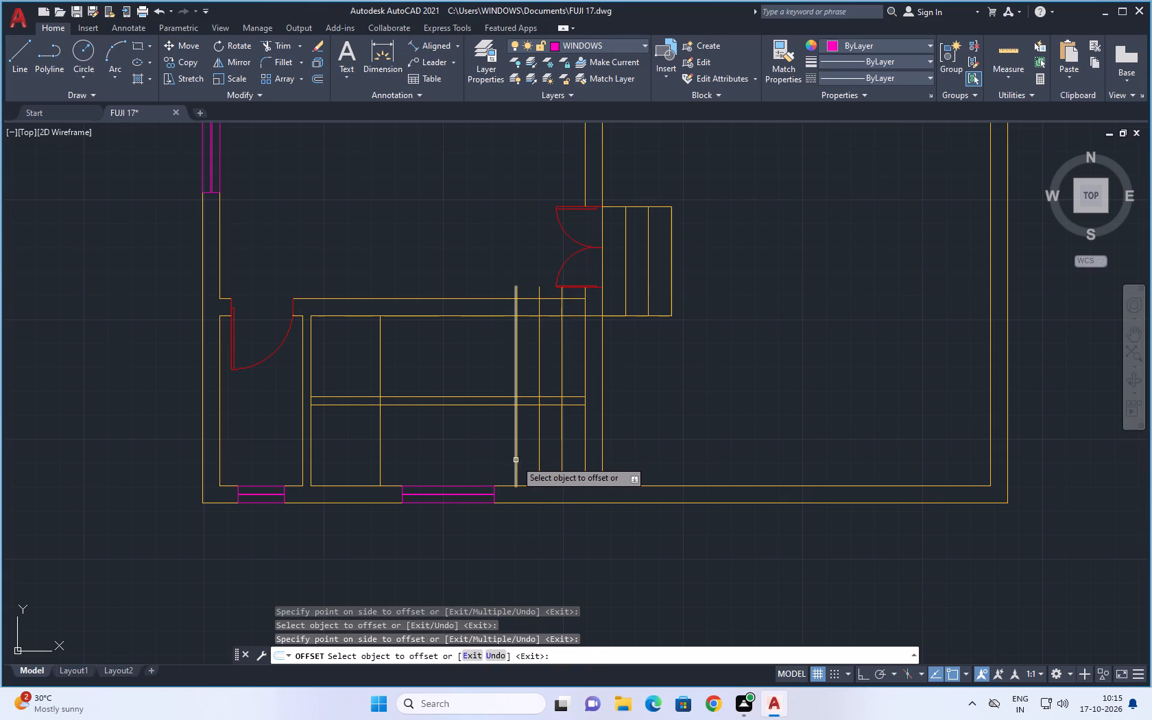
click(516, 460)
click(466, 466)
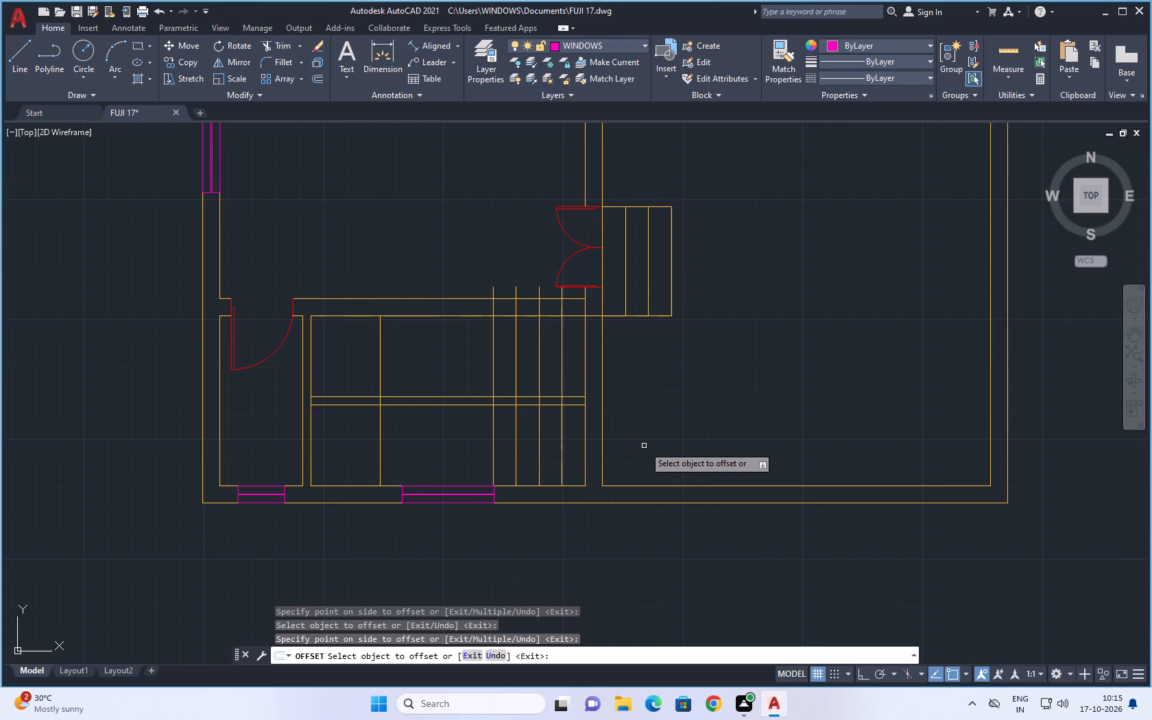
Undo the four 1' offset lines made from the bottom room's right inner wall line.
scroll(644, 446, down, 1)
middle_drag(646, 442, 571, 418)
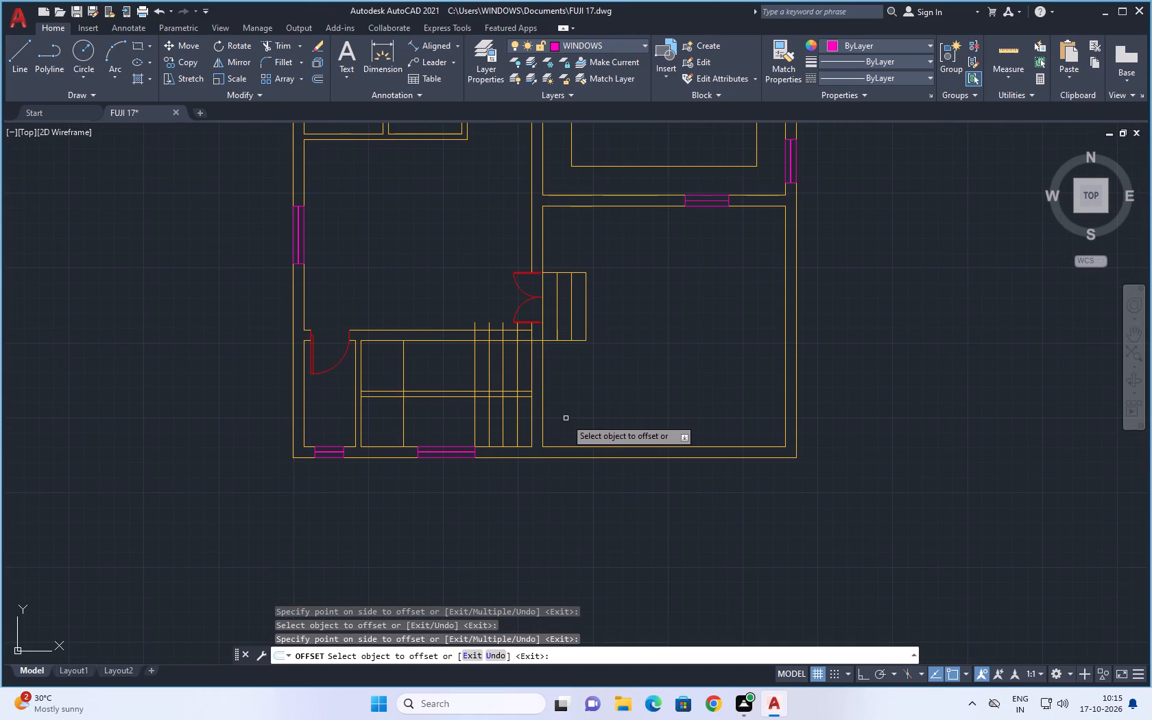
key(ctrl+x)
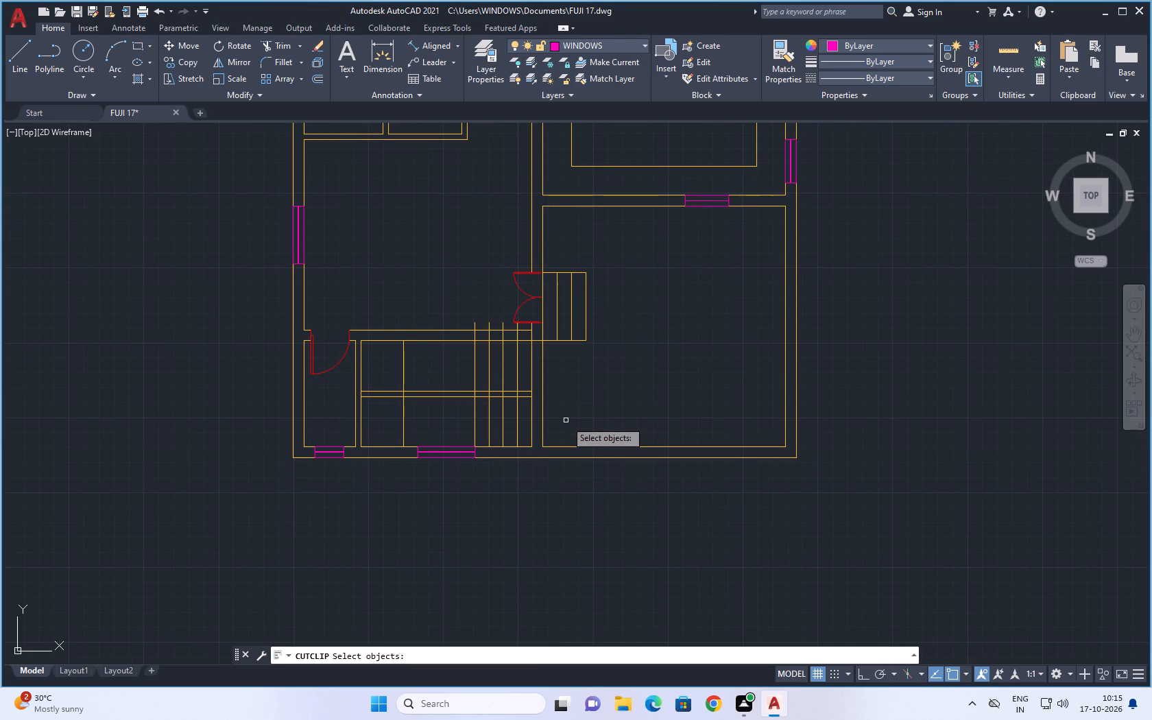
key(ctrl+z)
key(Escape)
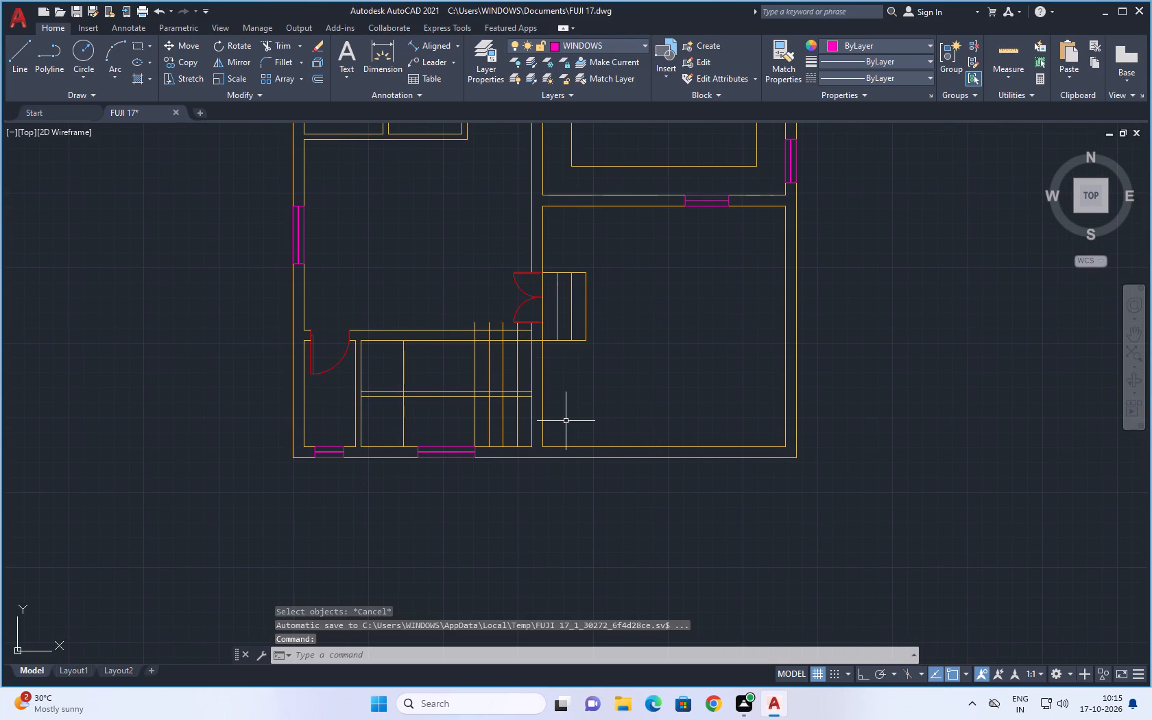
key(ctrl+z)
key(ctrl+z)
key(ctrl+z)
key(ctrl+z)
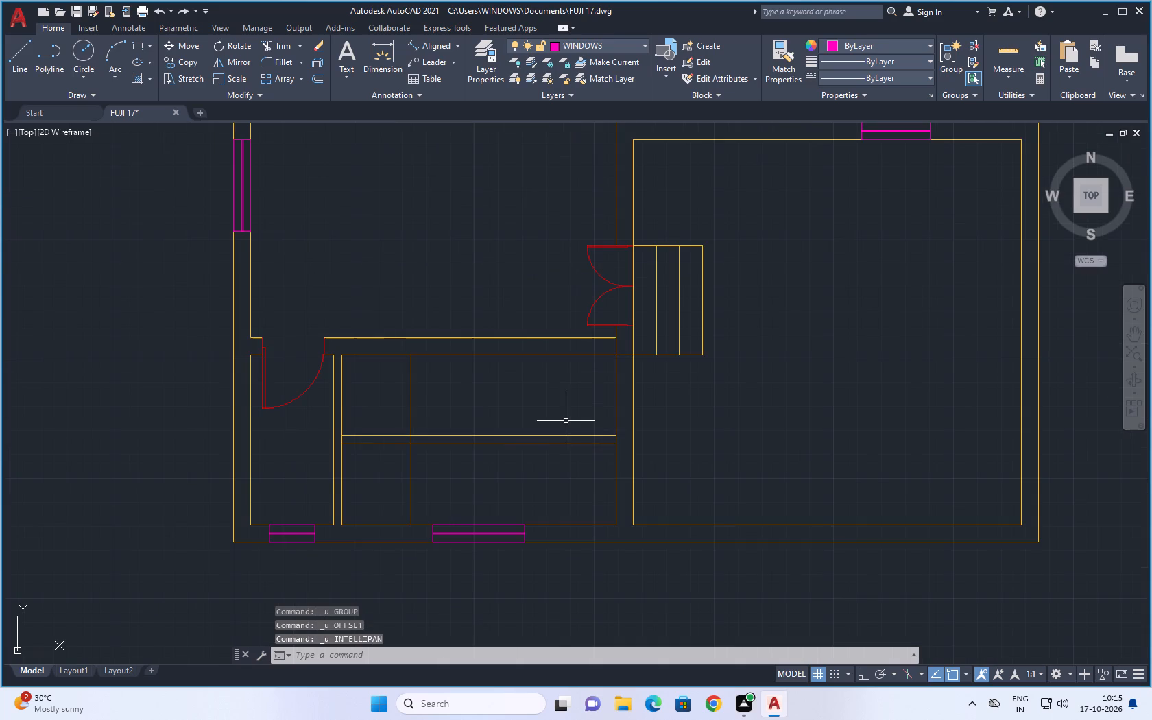
Offset the landing line toward the right wall as four successive stair tread lines spaced 1' apart.
middle_drag(667, 453, 622, 392)
scroll(383, 425, up, 1)
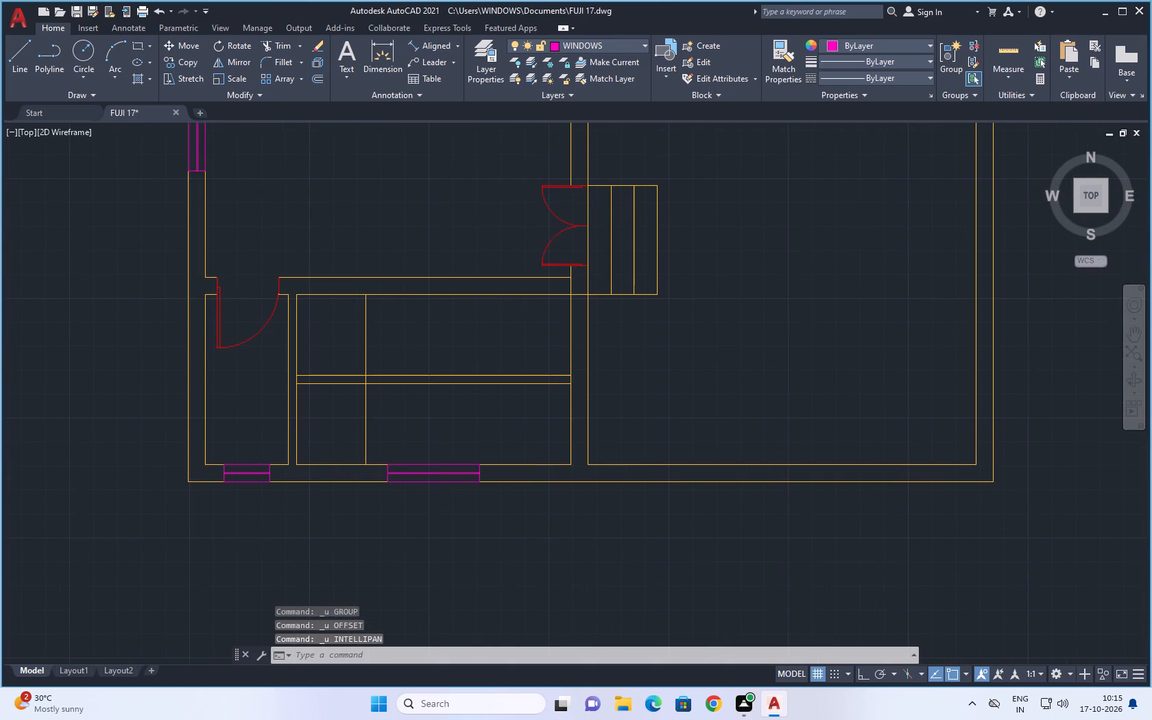
key(o)
key(Return)
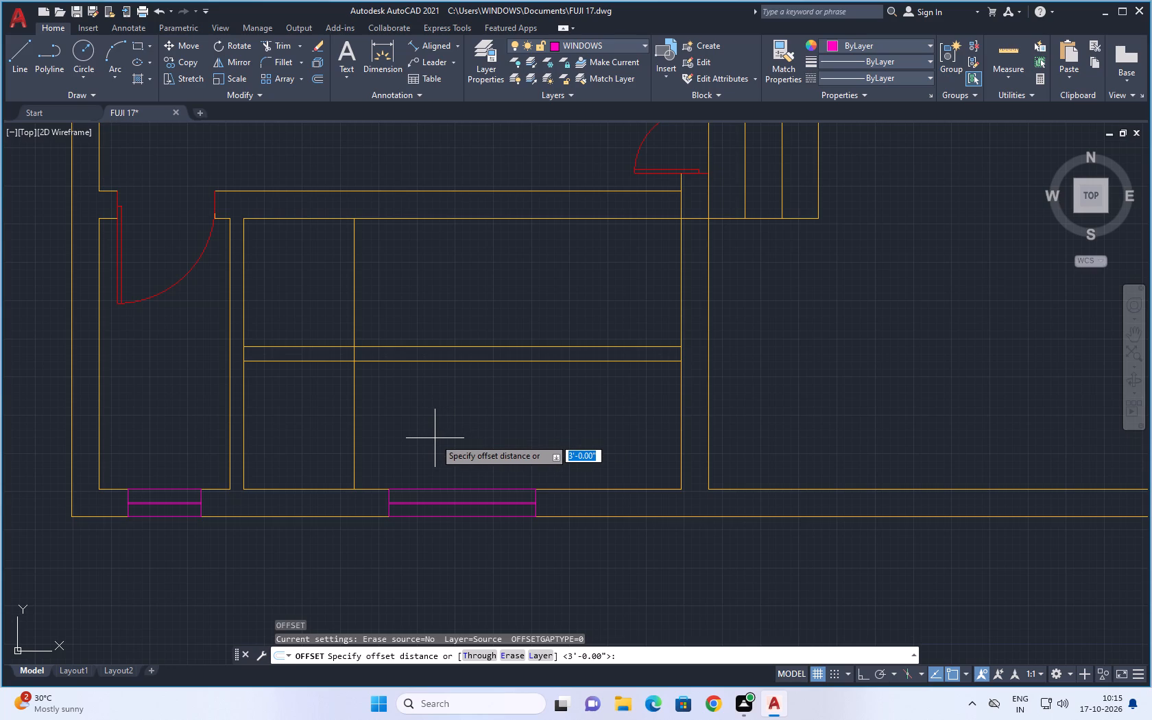
text(1')
key(Return)
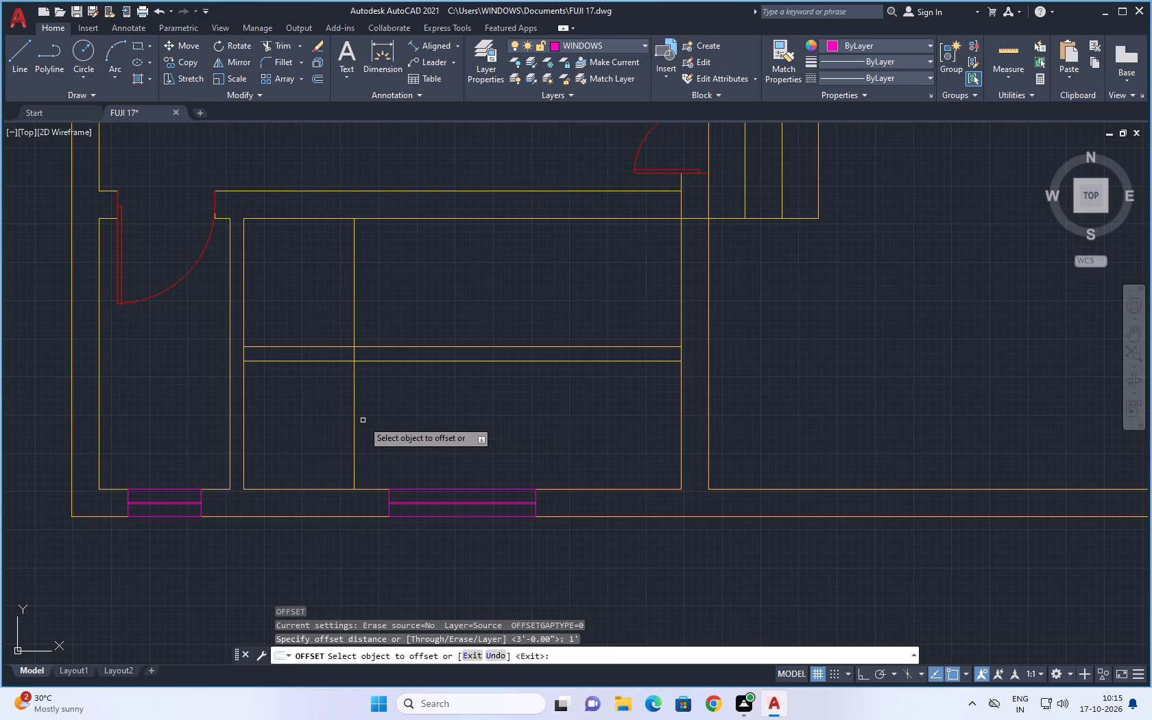
click(355, 411)
click(381, 412)
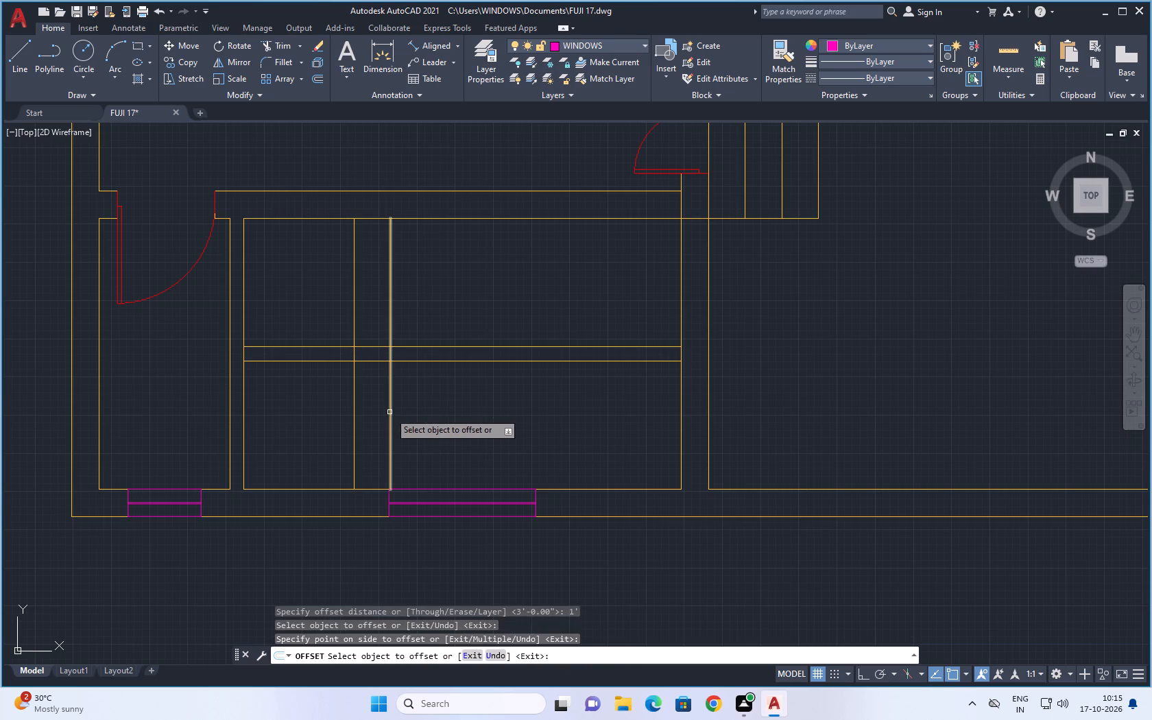
click(389, 412)
click(413, 421)
click(427, 421)
click(453, 426)
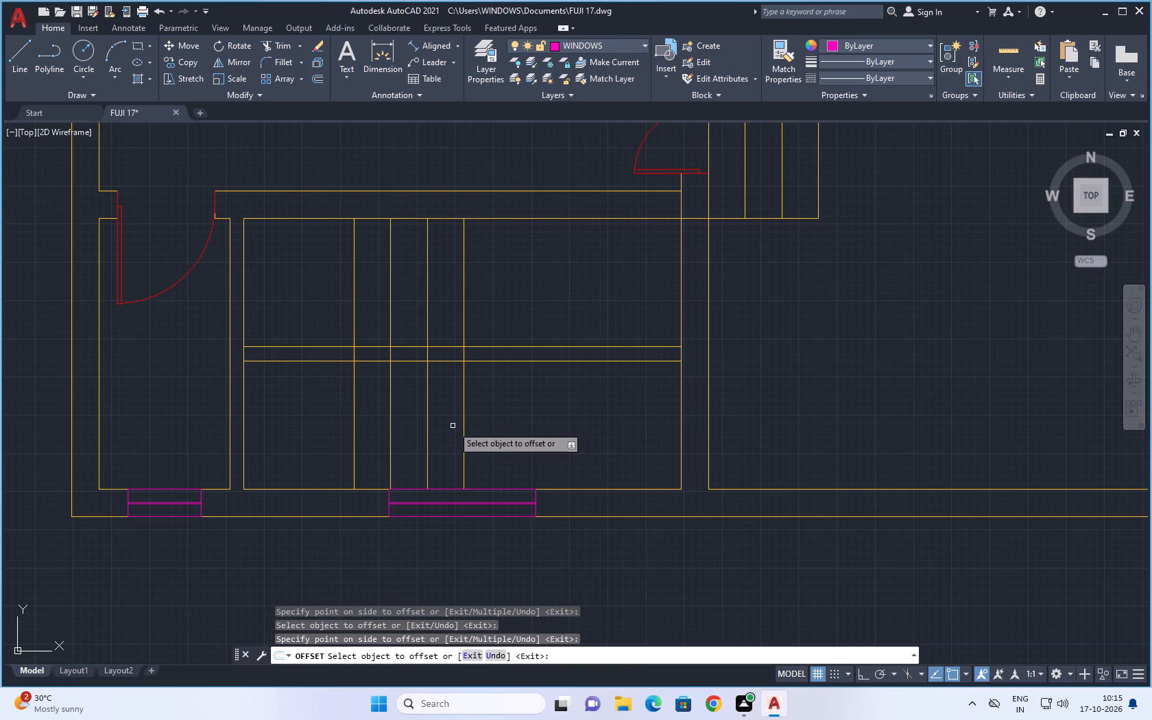
click(464, 425)
click(483, 430)
Continue the stair treads toward the right wall with four more lines offset 1' from one another.
click(503, 429)
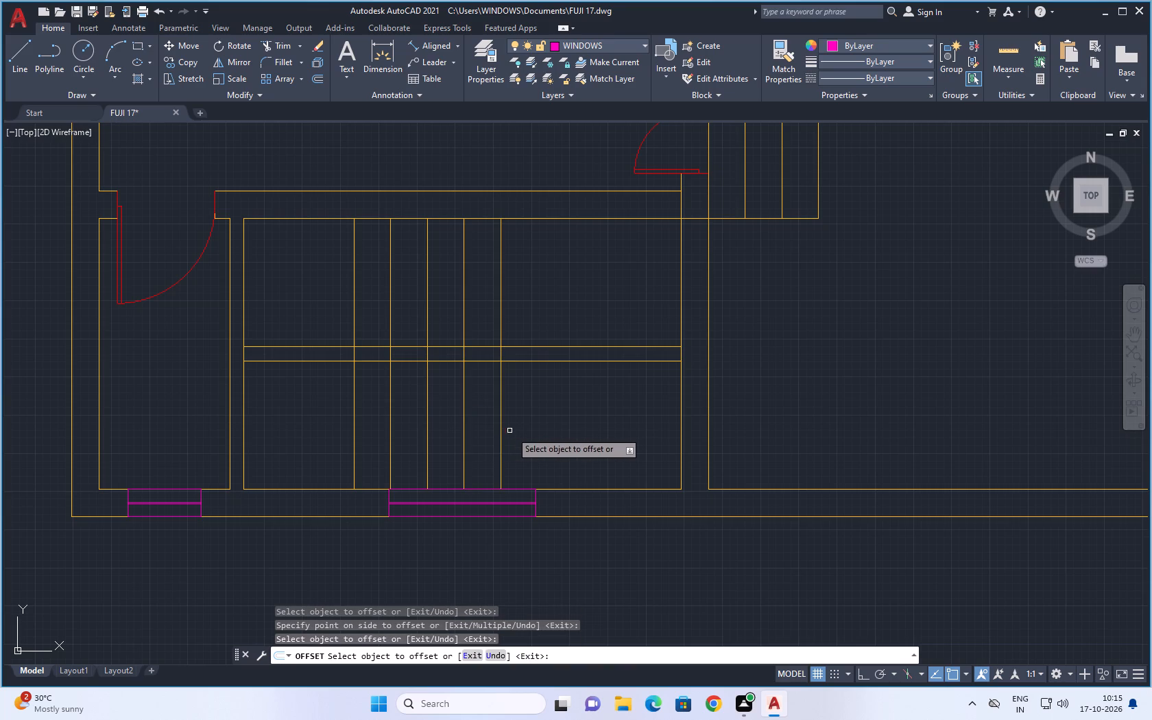
click(499, 437)
click(527, 442)
click(538, 442)
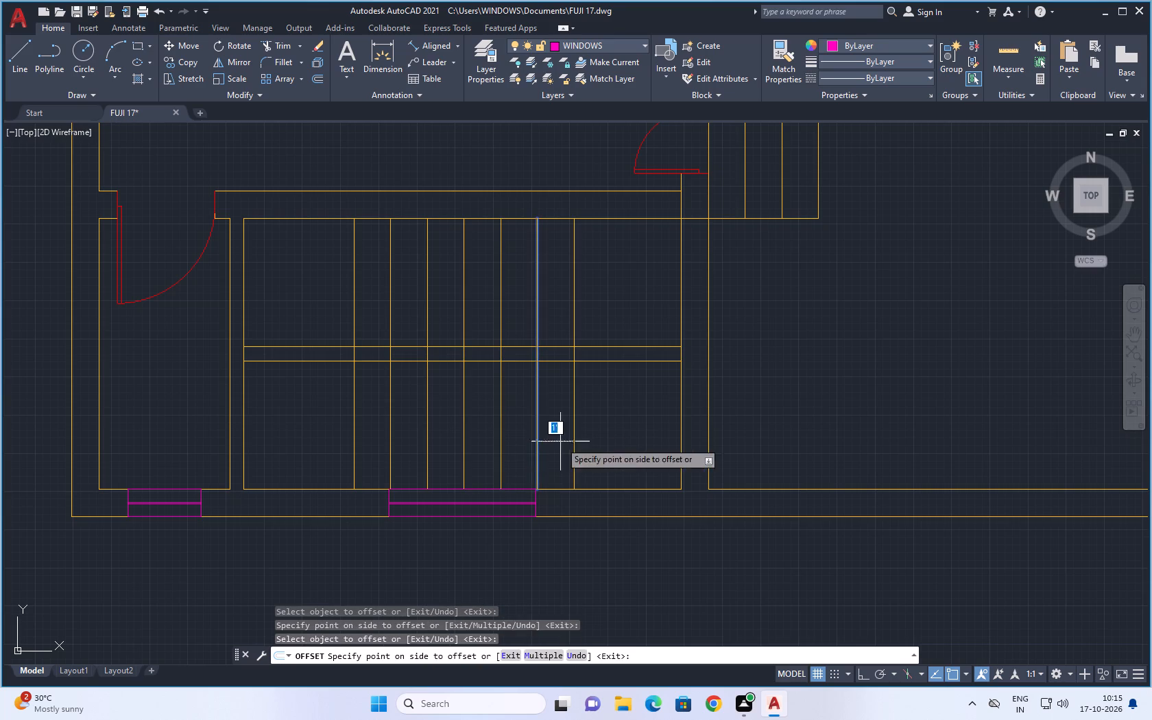
click(564, 443)
click(574, 443)
click(597, 444)
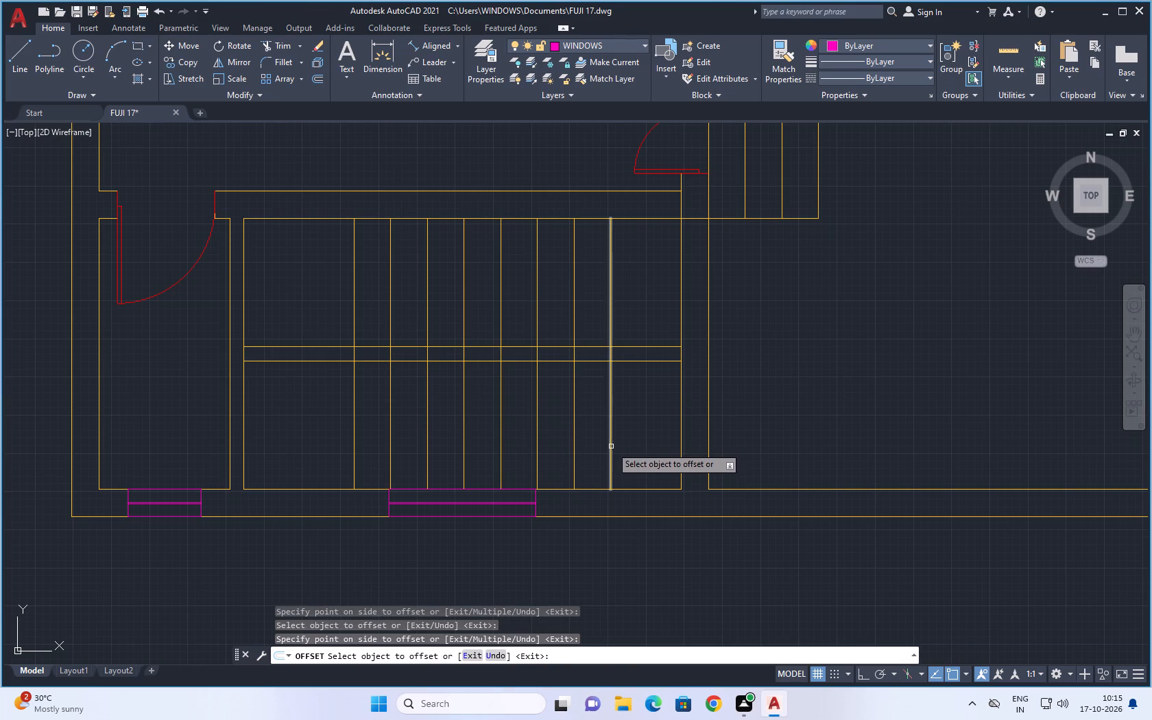
click(611, 446)
click(647, 448)
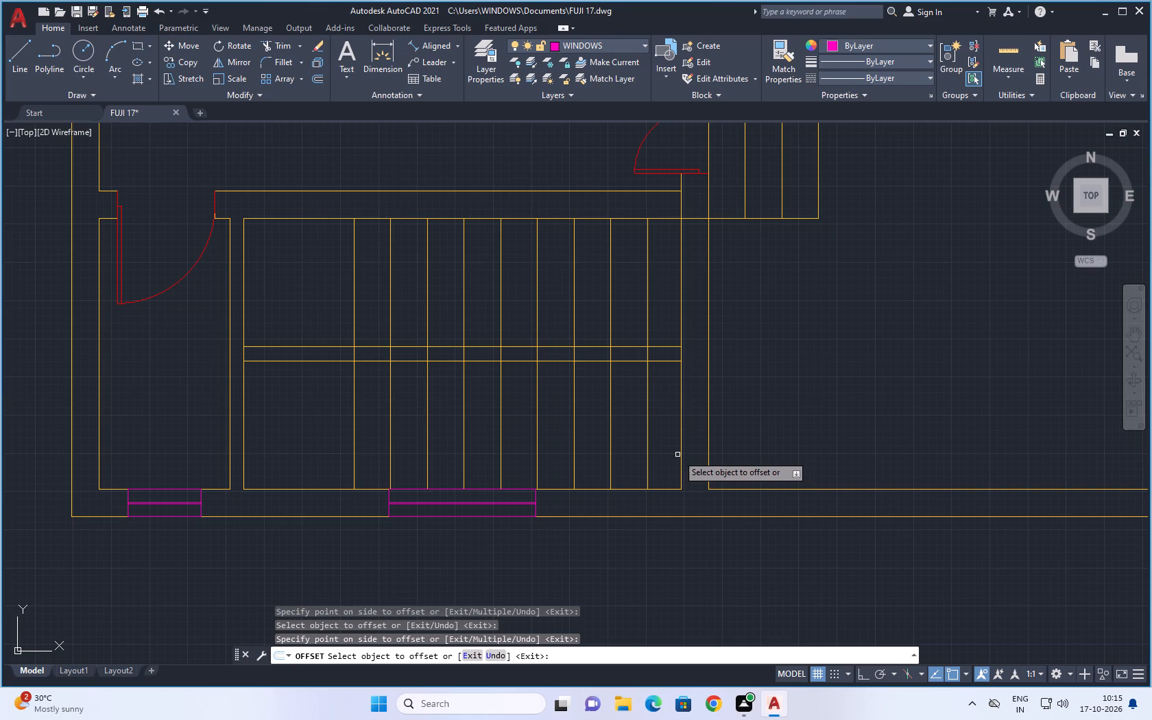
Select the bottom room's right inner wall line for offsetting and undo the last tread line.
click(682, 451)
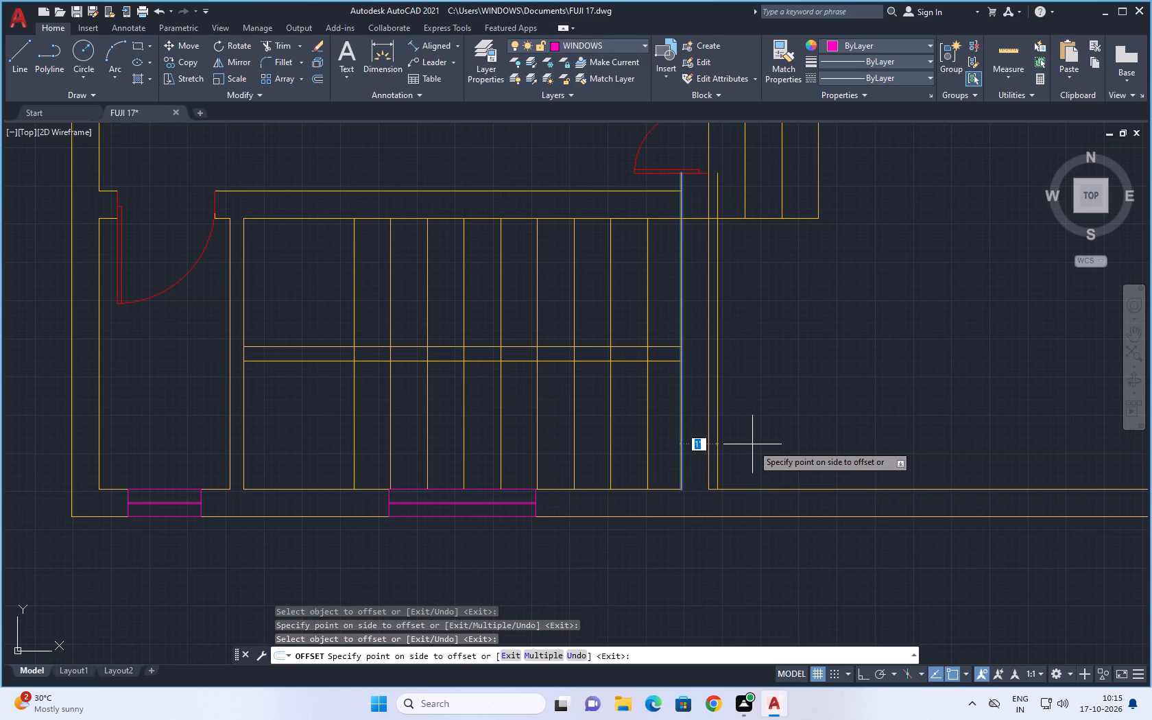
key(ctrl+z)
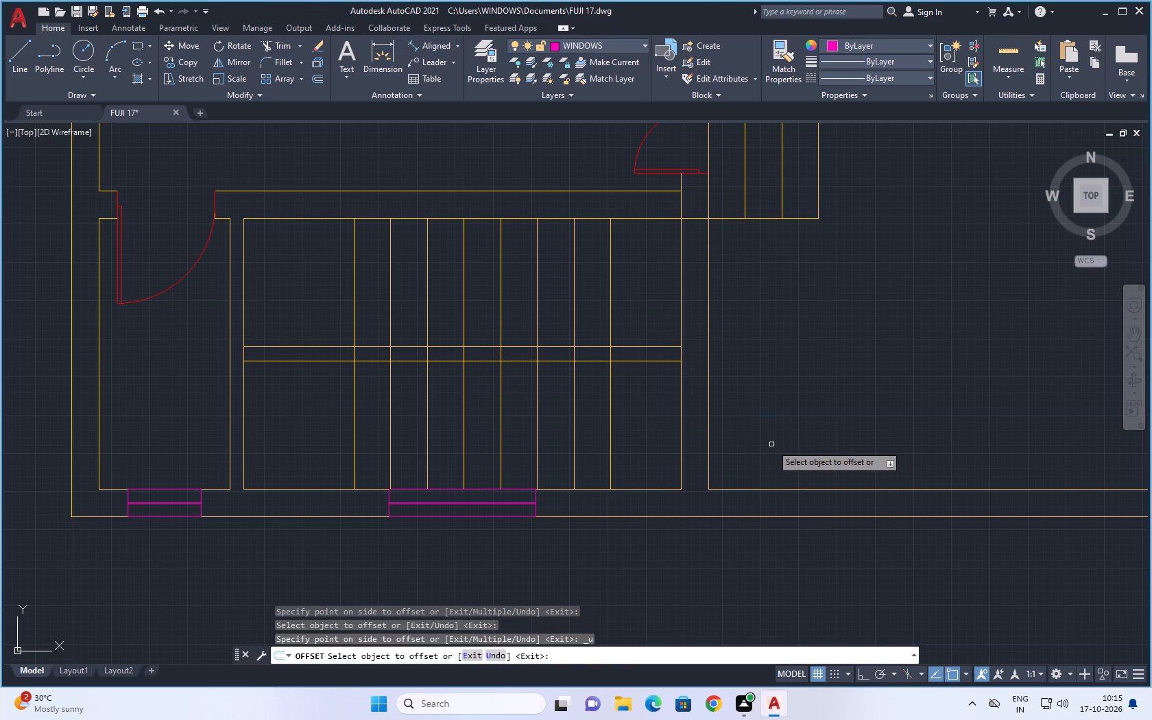
Offset two more 1' stair tread lines from the last tread toward the right wall.
click(610, 446)
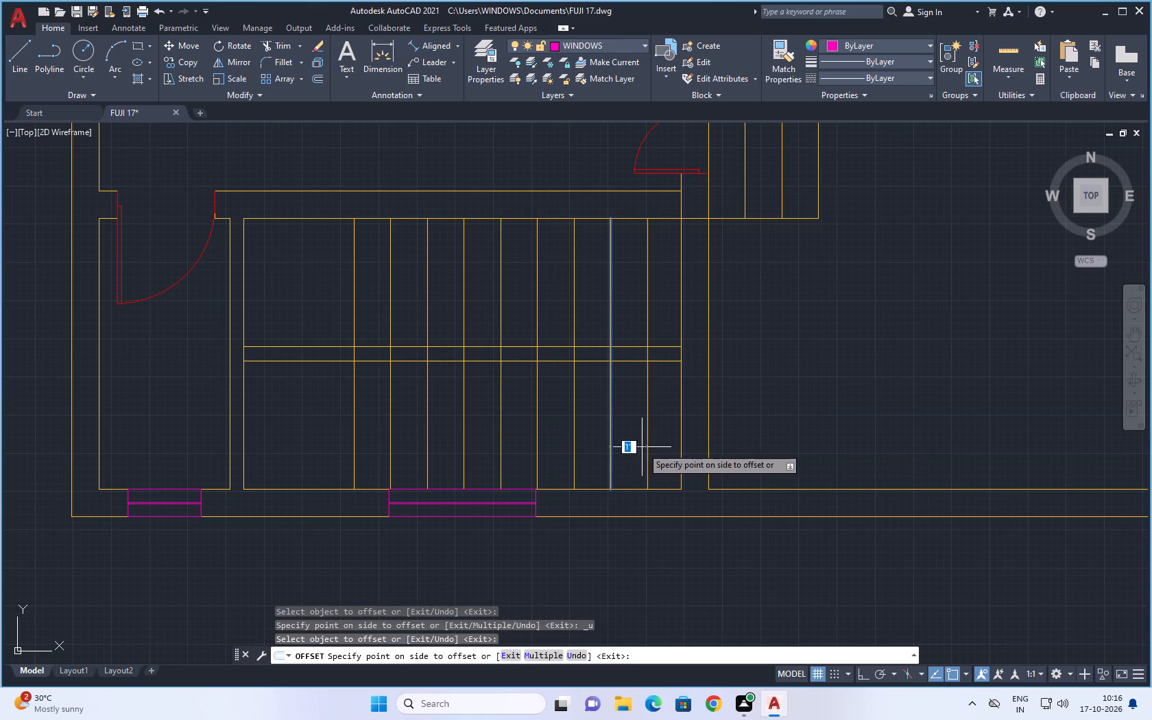
click(642, 447)
click(648, 447)
click(662, 446)
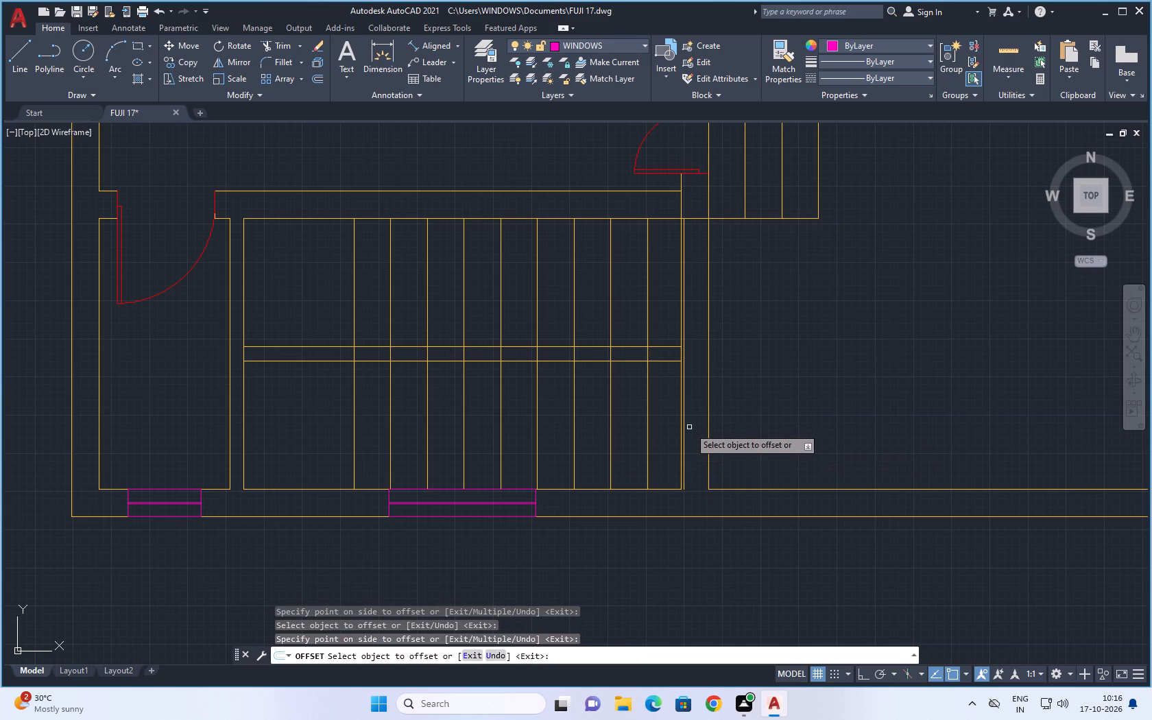
scroll(689, 427, up, 1)
middle_drag(697, 424, 676, 481)
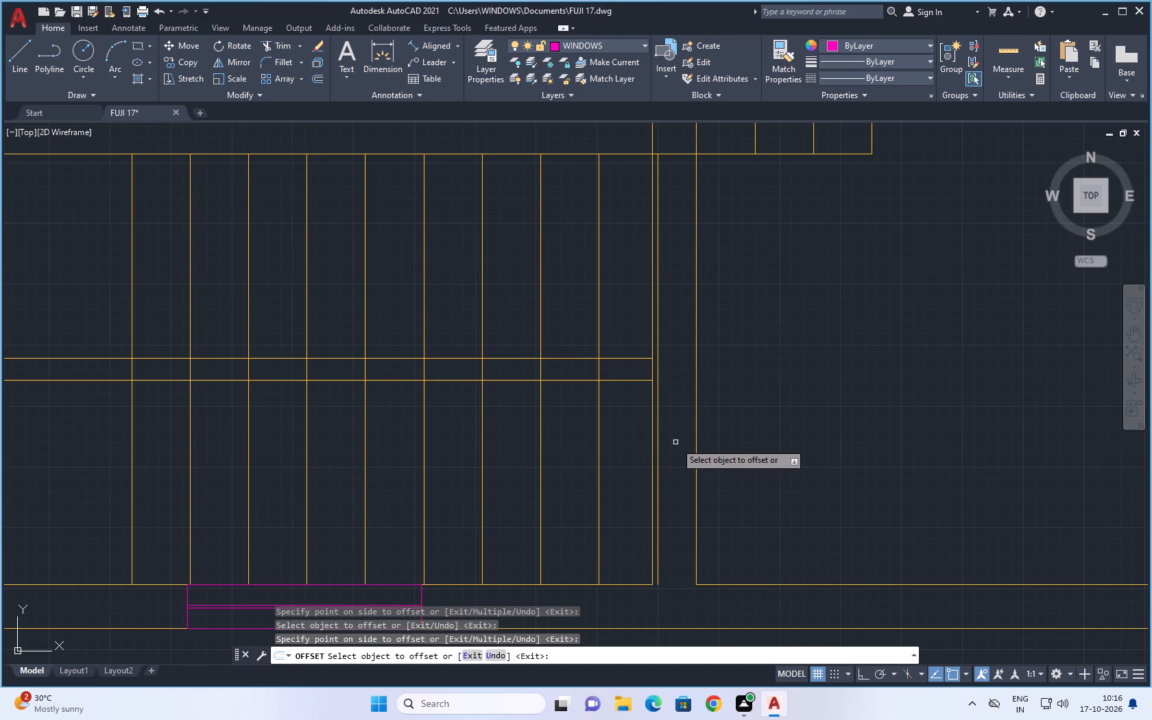
key(Escape)
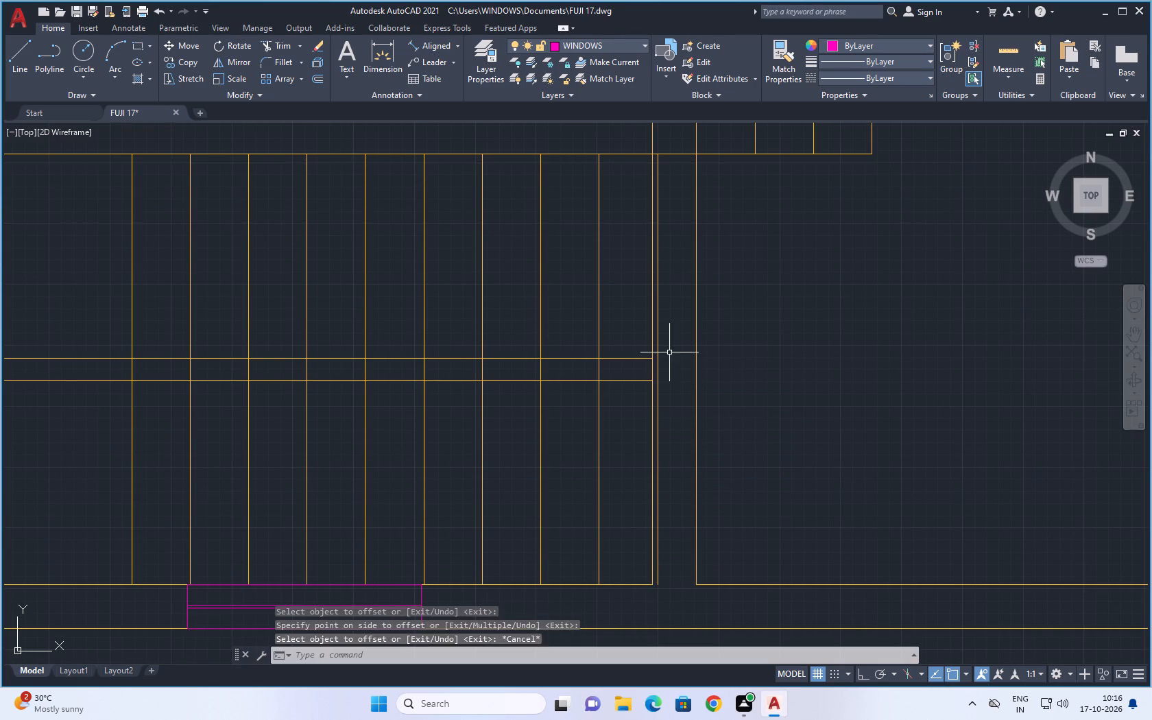
key(Escape)
Delete the bottom room's right inner wall line beside the last tread.
click(653, 297)
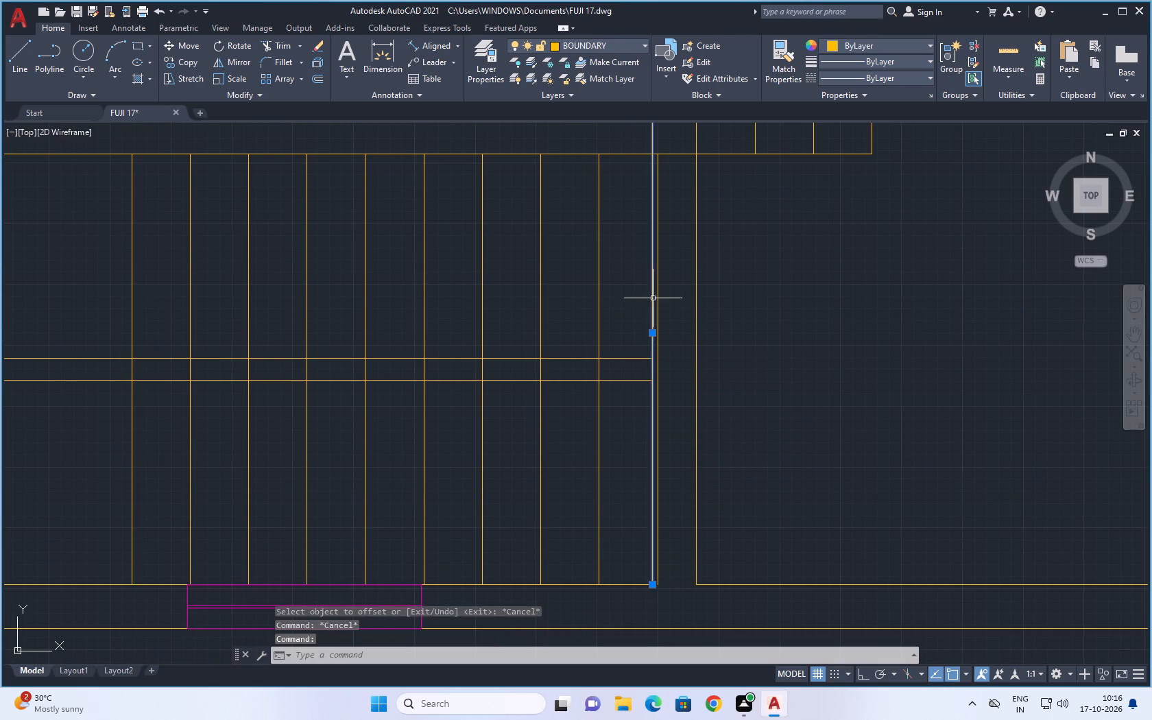
scroll(750, 322, down, 2)
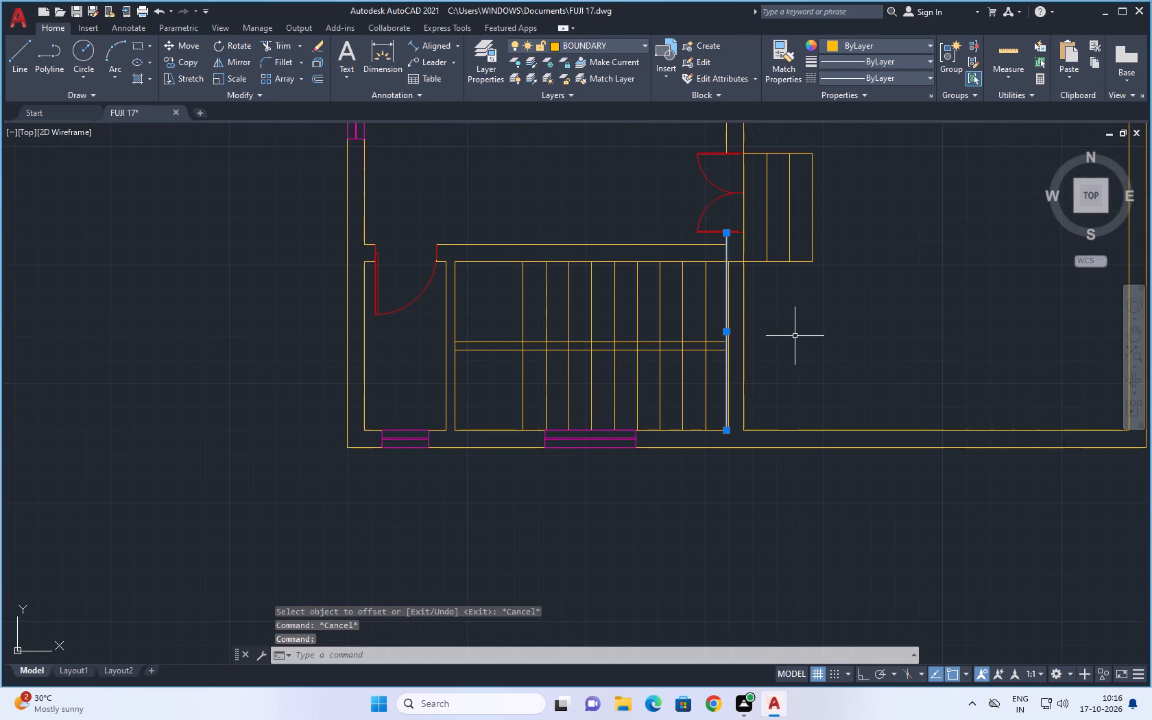
key(Delete)
middle_drag(799, 331, 728, 352)
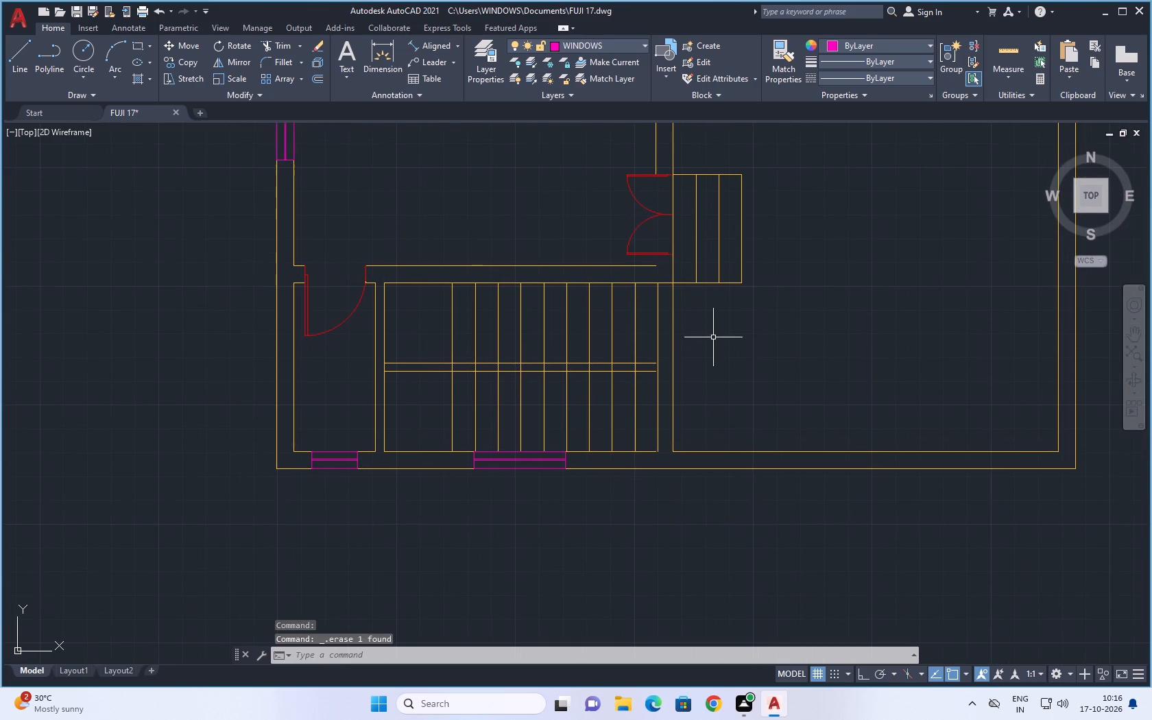
middle_click(722, 335)
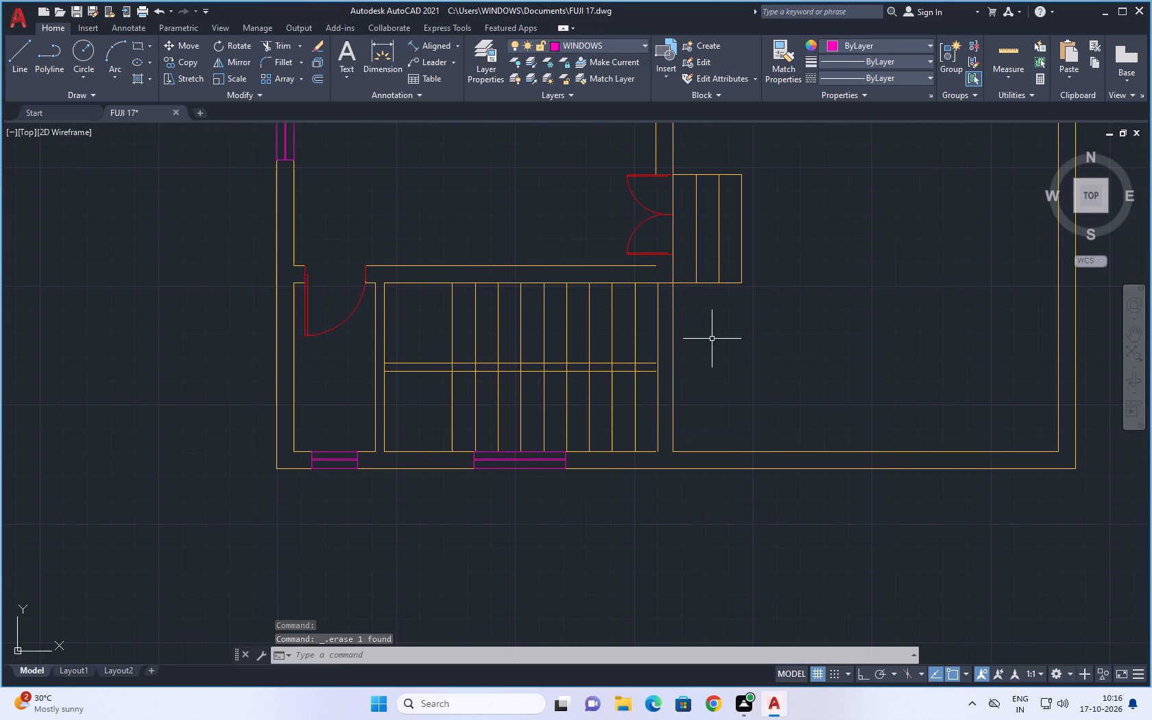
Extend the wall line above the staircase and both middle stair divider lines to the remaining right wall line.
key(e)
text(X)
key(space)
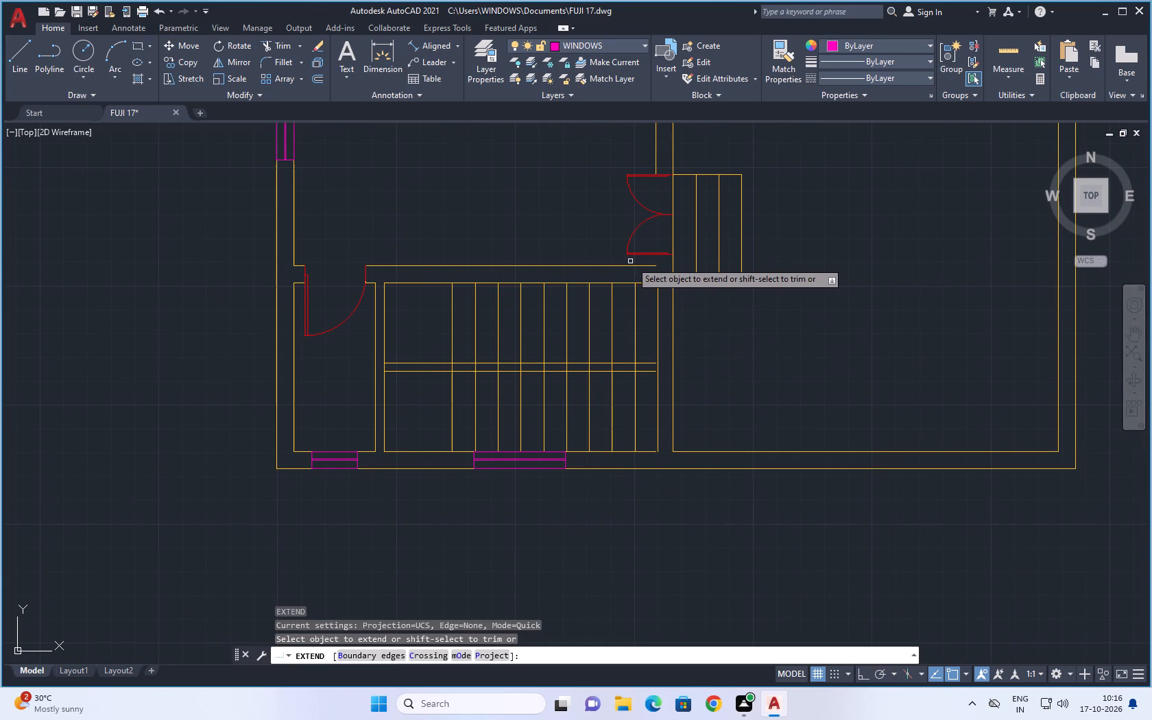
click(632, 265)
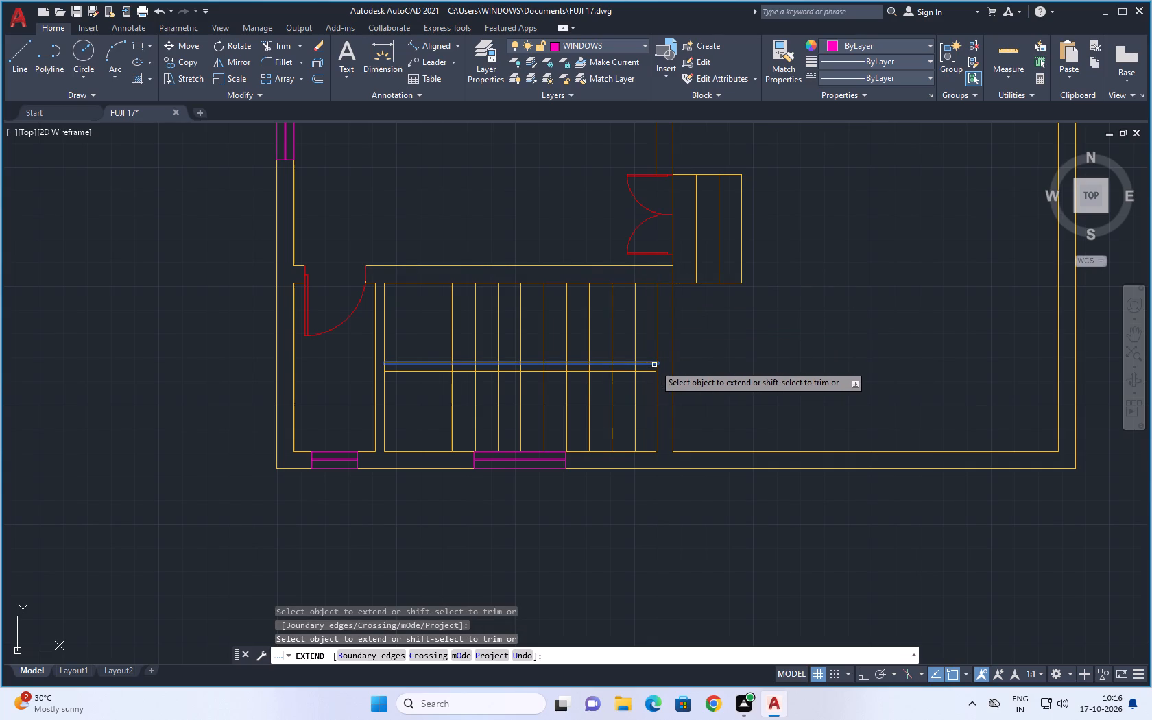
click(644, 365)
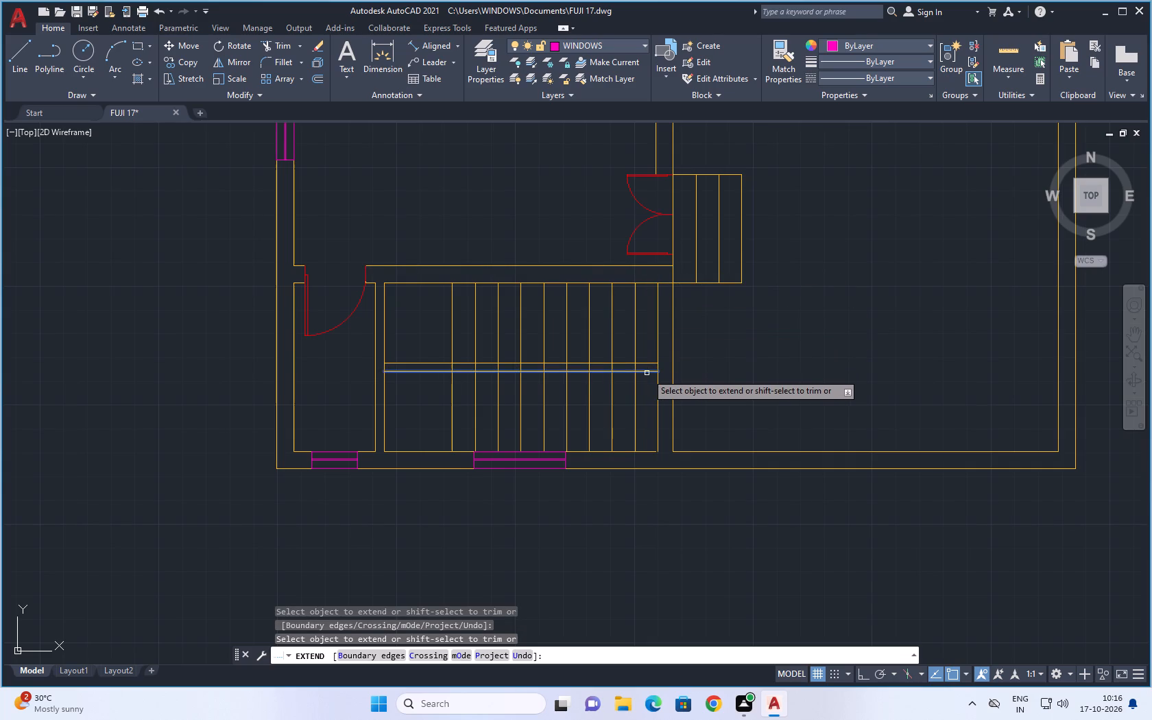
click(647, 373)
click(650, 363)
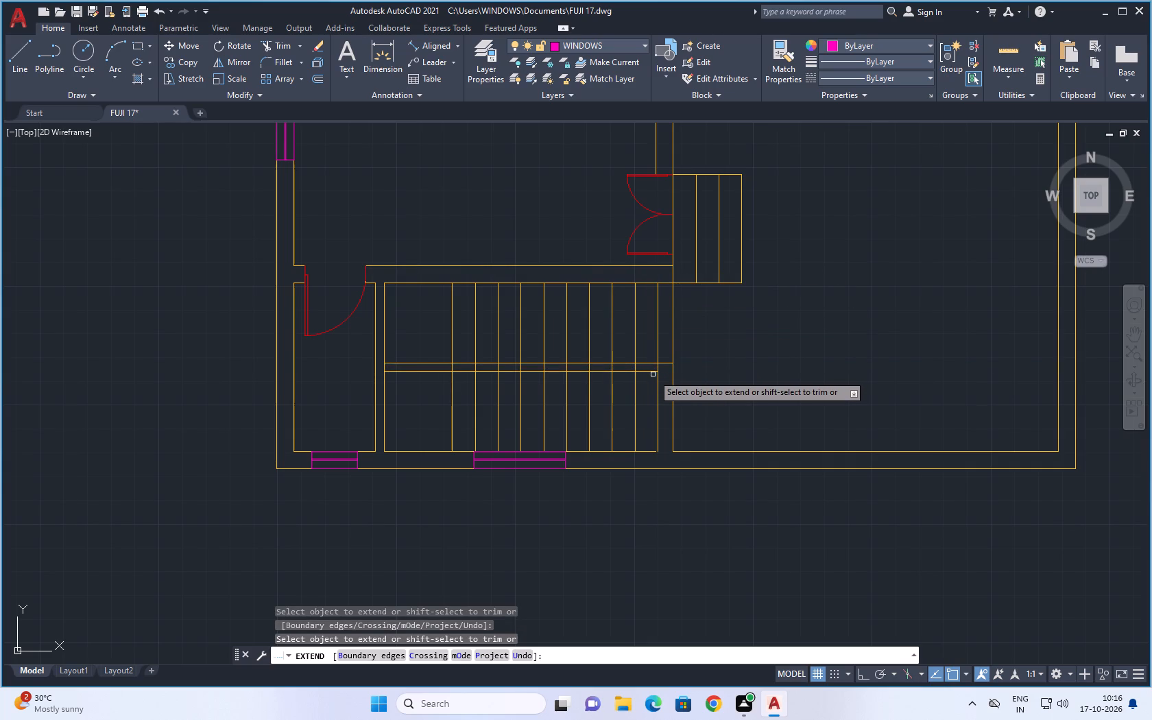
click(653, 372)
scroll(737, 367, down, 1)
middle_drag(777, 356, 684, 366)
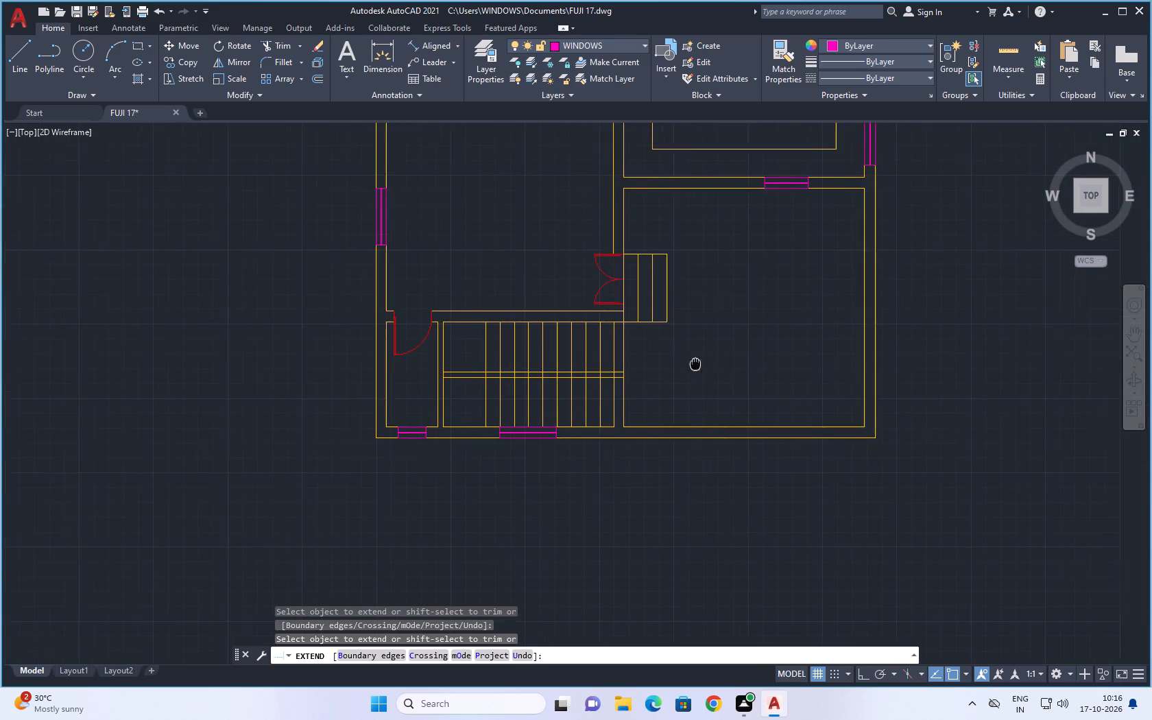
middle_drag(684, 366, 677, 367)
scroll(670, 372, up, 1)
key(Escape)
key(Escape)
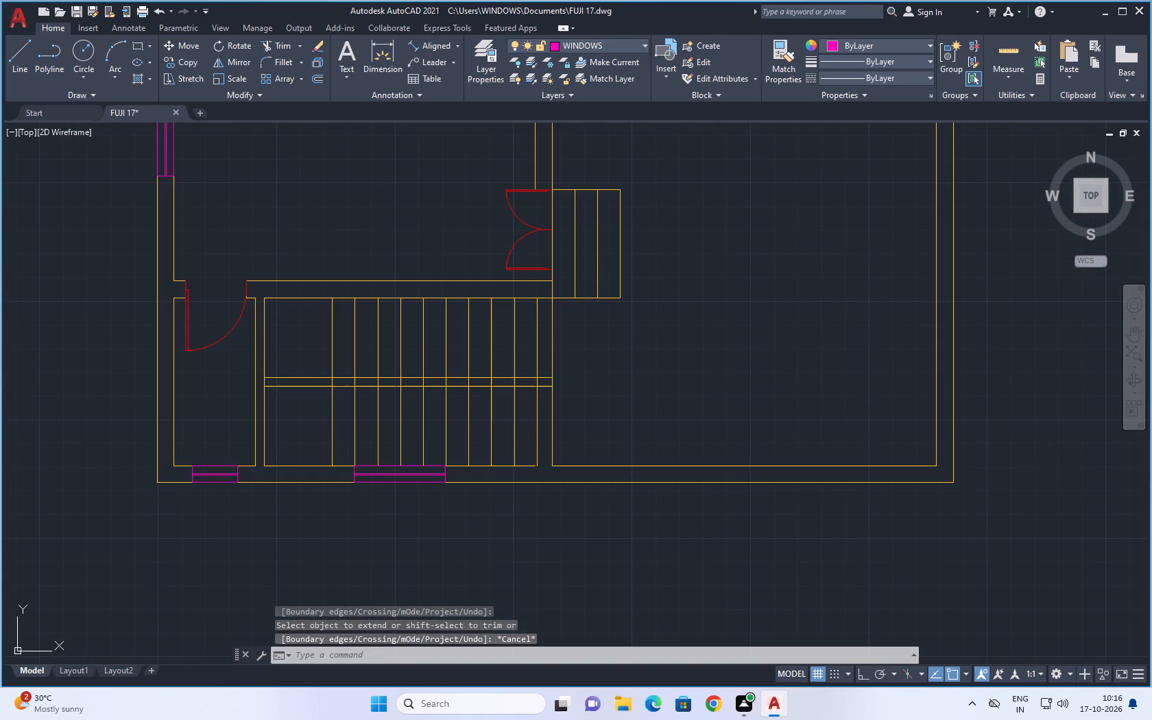
key(Escape)
Select the stair treads, dividers and bordering lines, shorten the right border to the staircase's top edge, and assign the selection to the STAIRCASE layer.
click(649, 370)
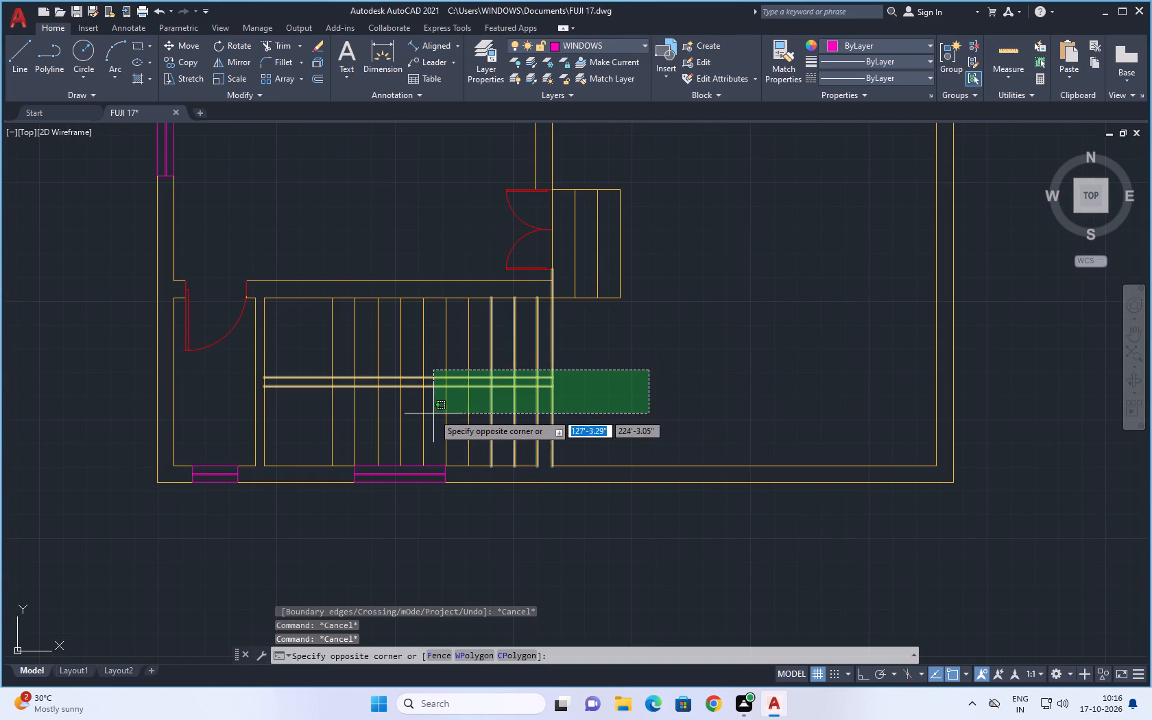
click(306, 427)
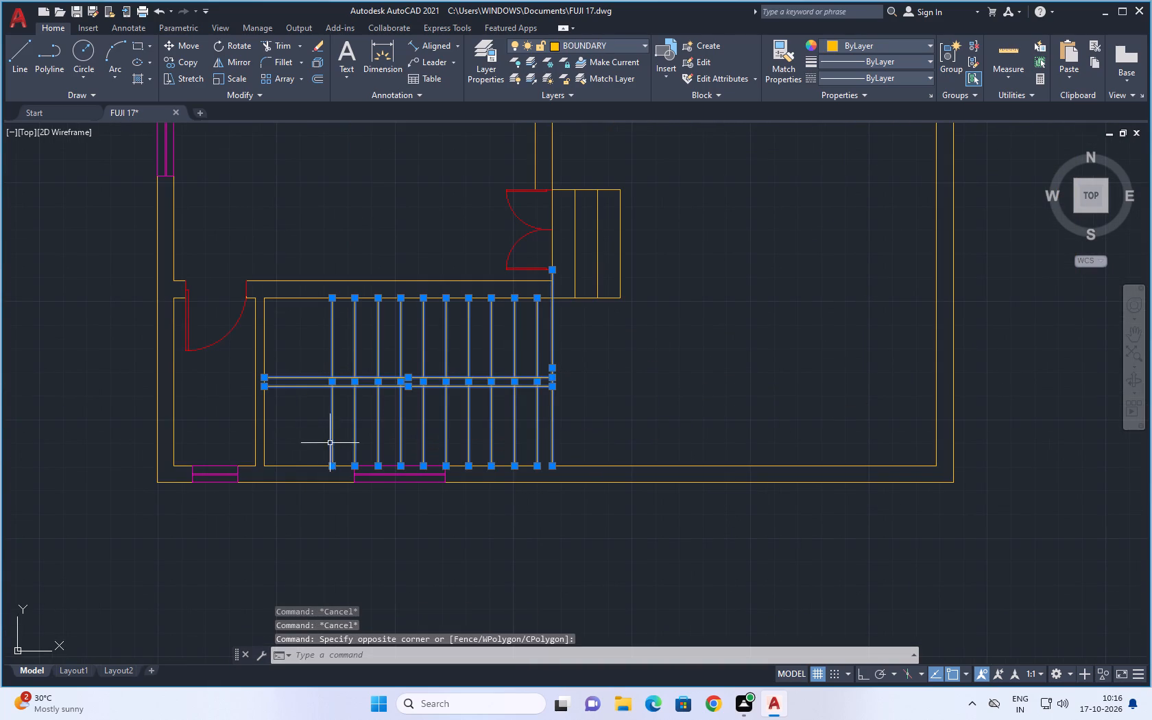
click(300, 466)
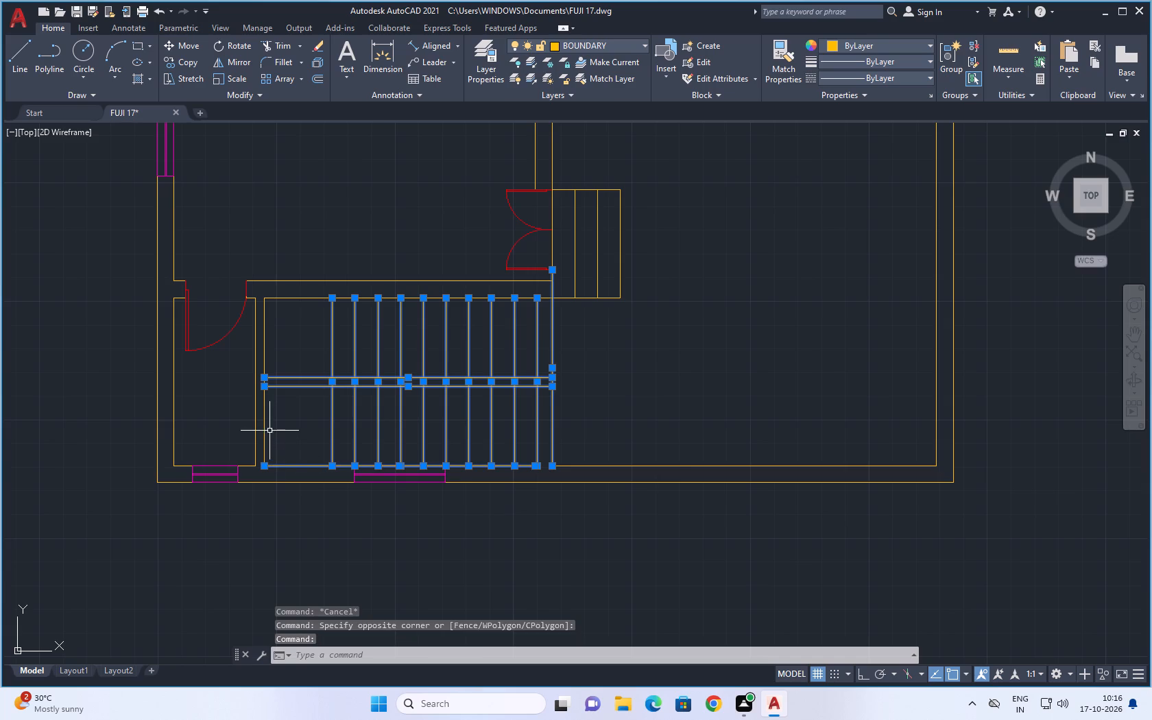
click(264, 428)
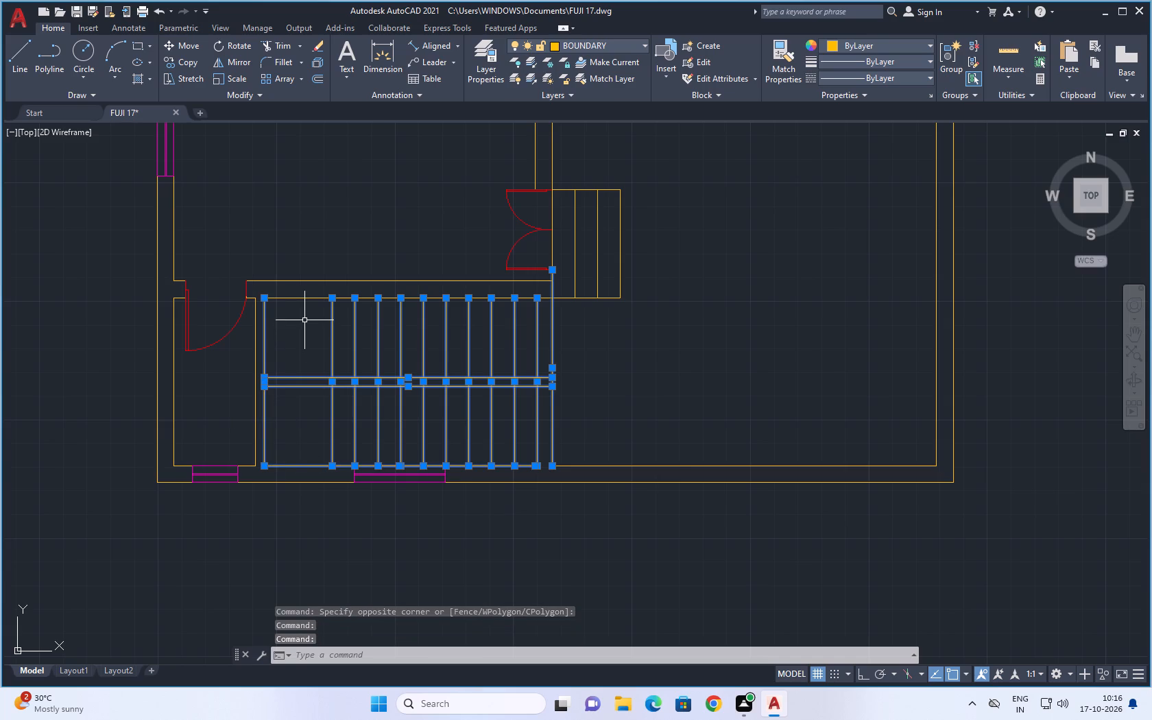
click(309, 297)
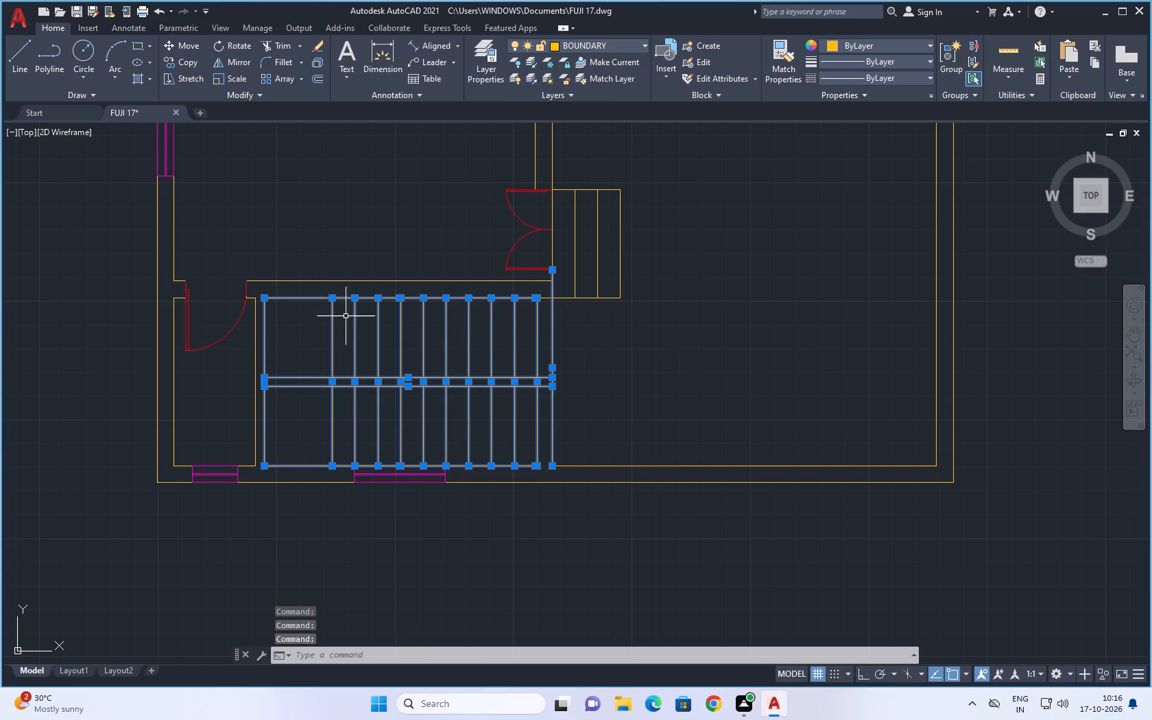
scroll(549, 274, up, 3)
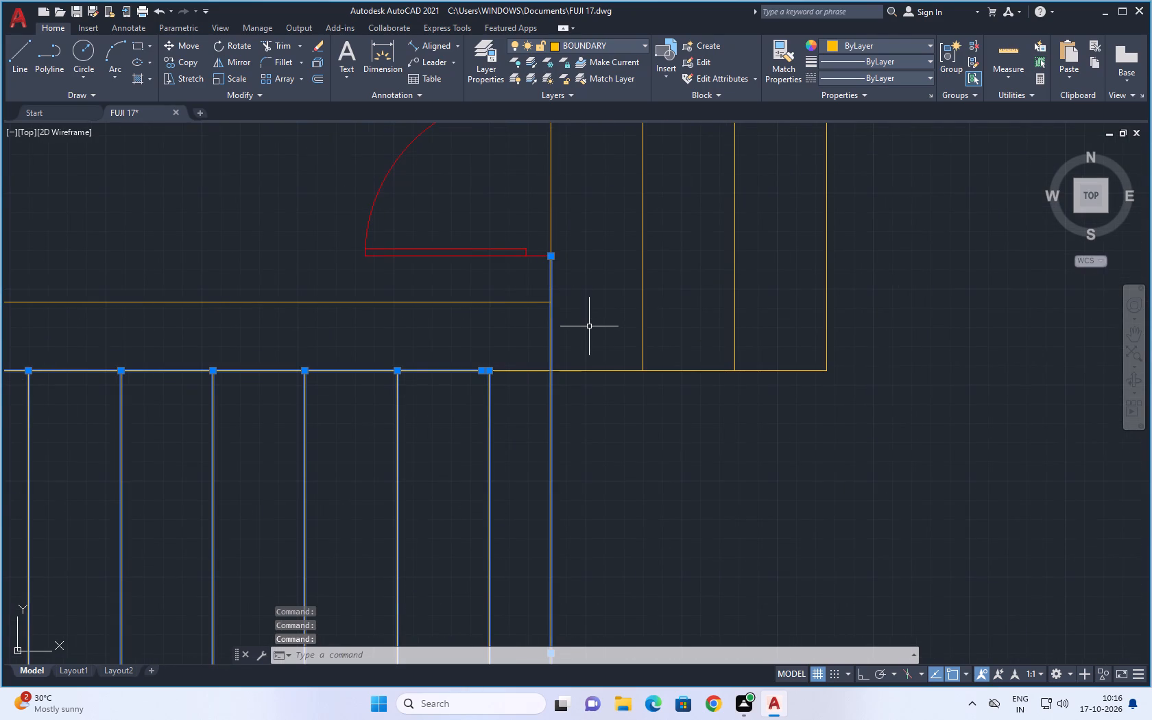
click(551, 258)
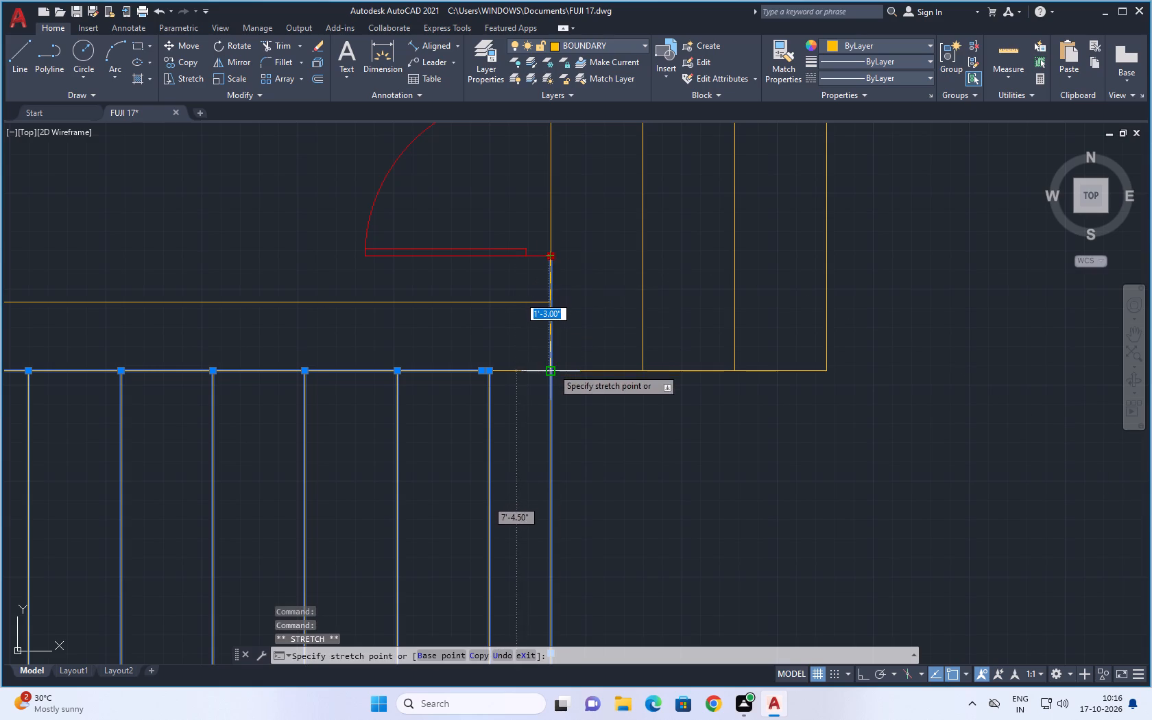
click(553, 368)
scroll(628, 424, down, 1)
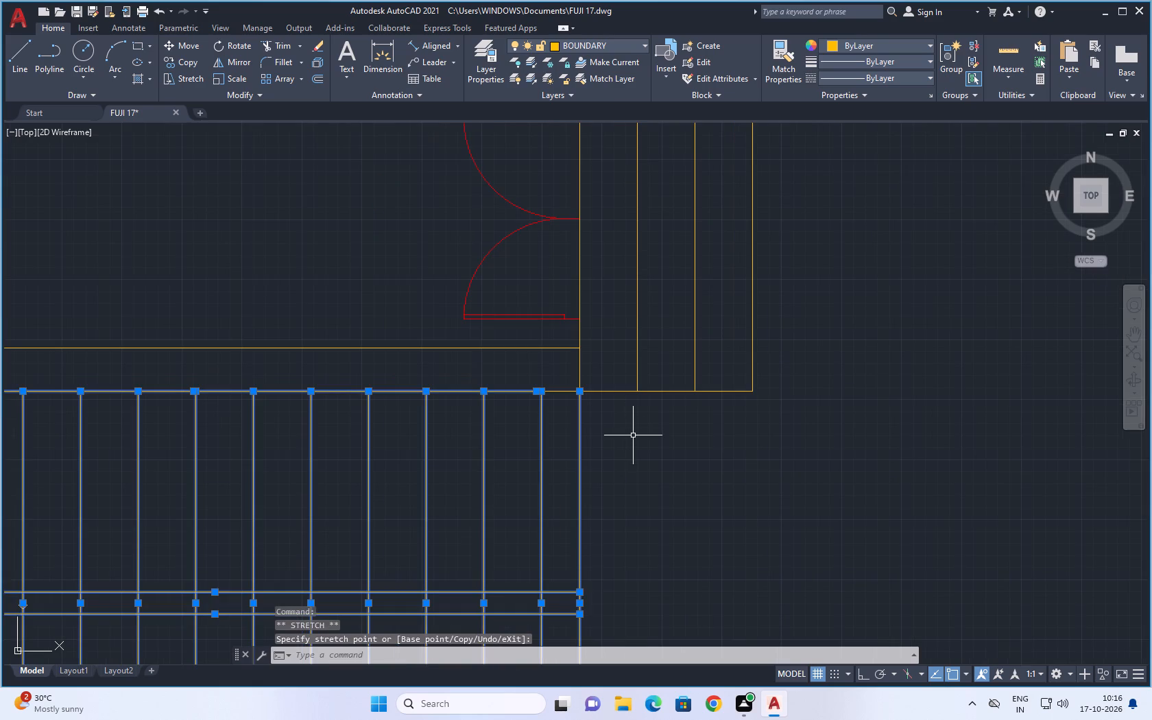
scroll(634, 438, down, 1)
click(593, 409)
scroll(656, 441, down, 1)
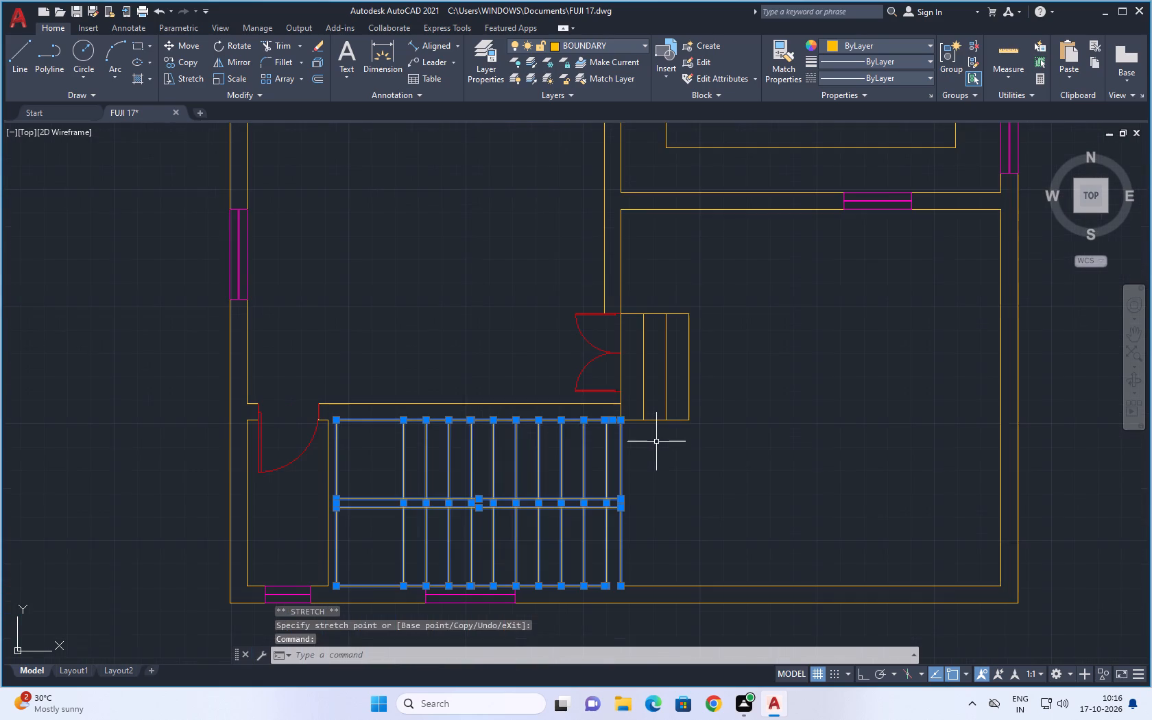
click(619, 45)
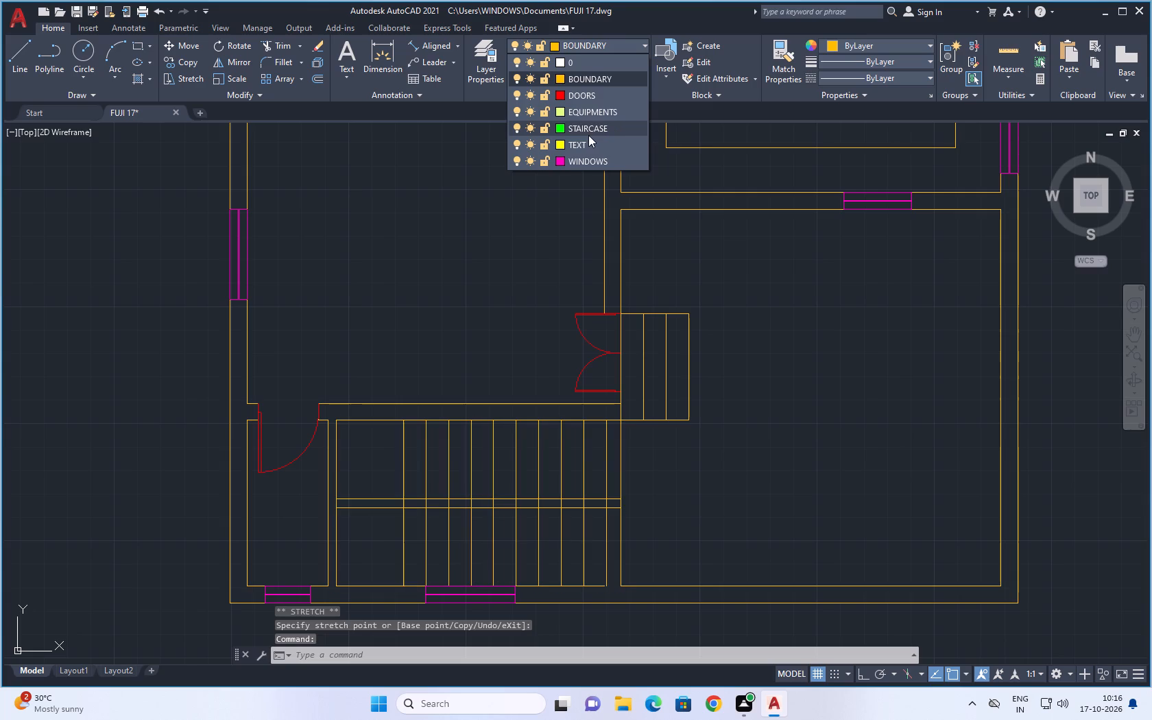
click(588, 131)
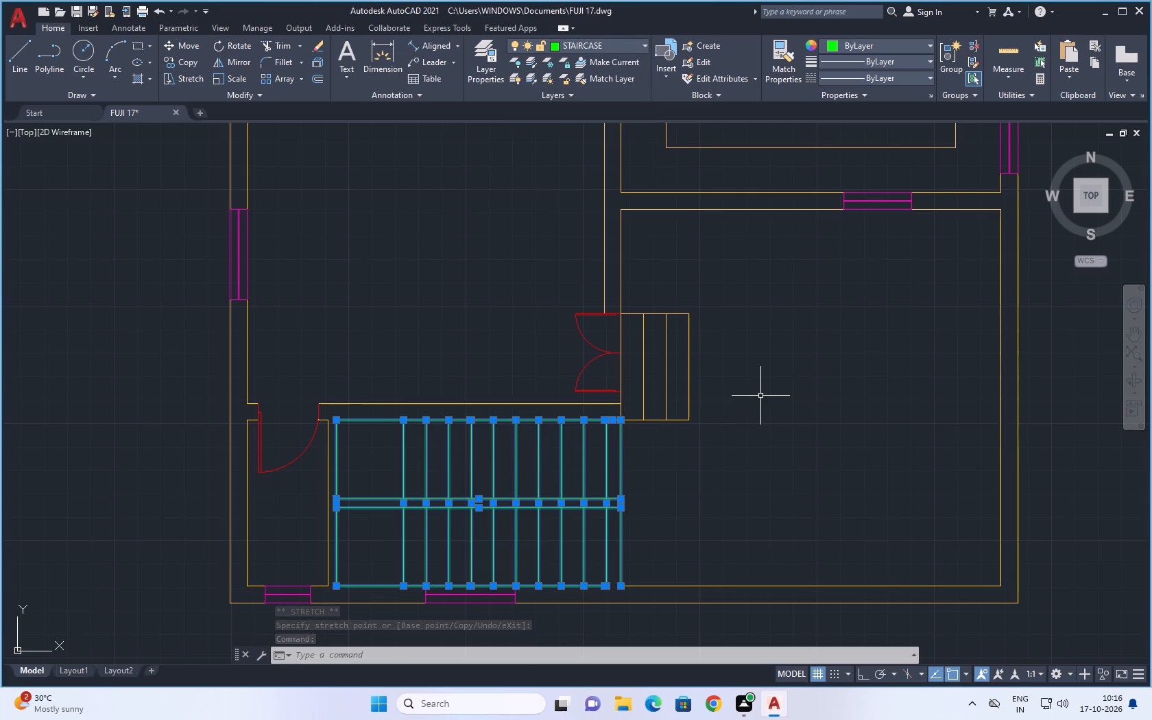
click(760, 396)
key(Escape)
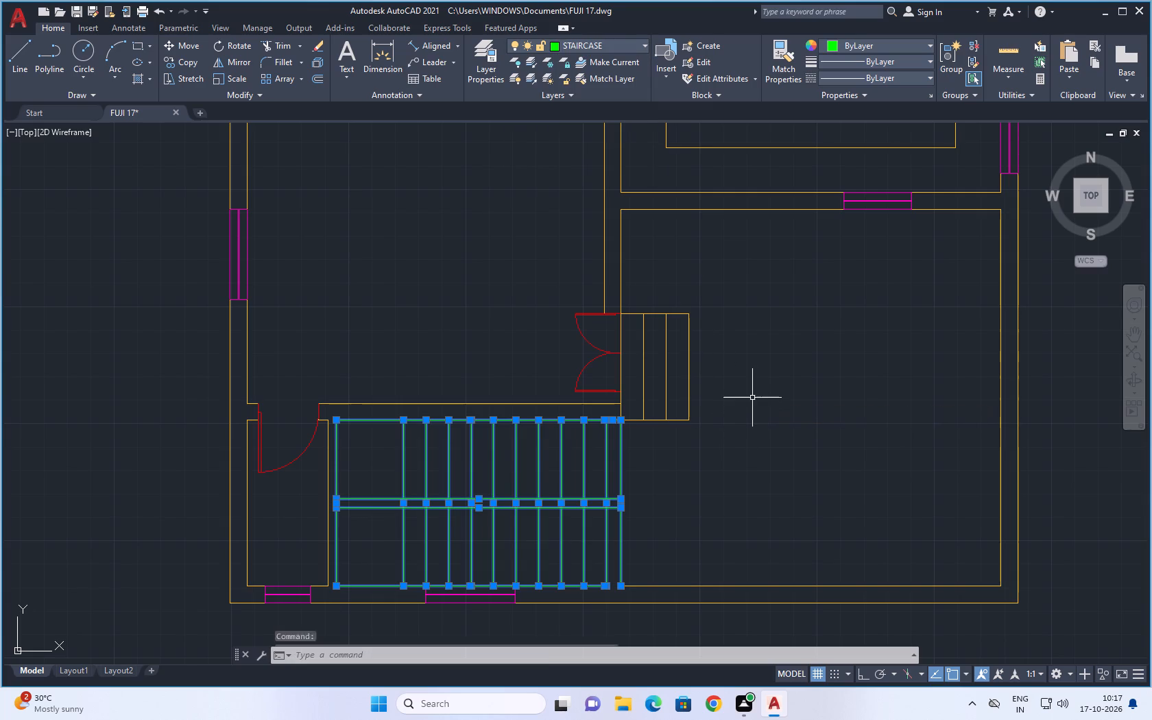
key(Escape)
Trim both middle divider lines away across the staircase landing, up to the first tread.
middle_drag(750, 396, 659, 303)
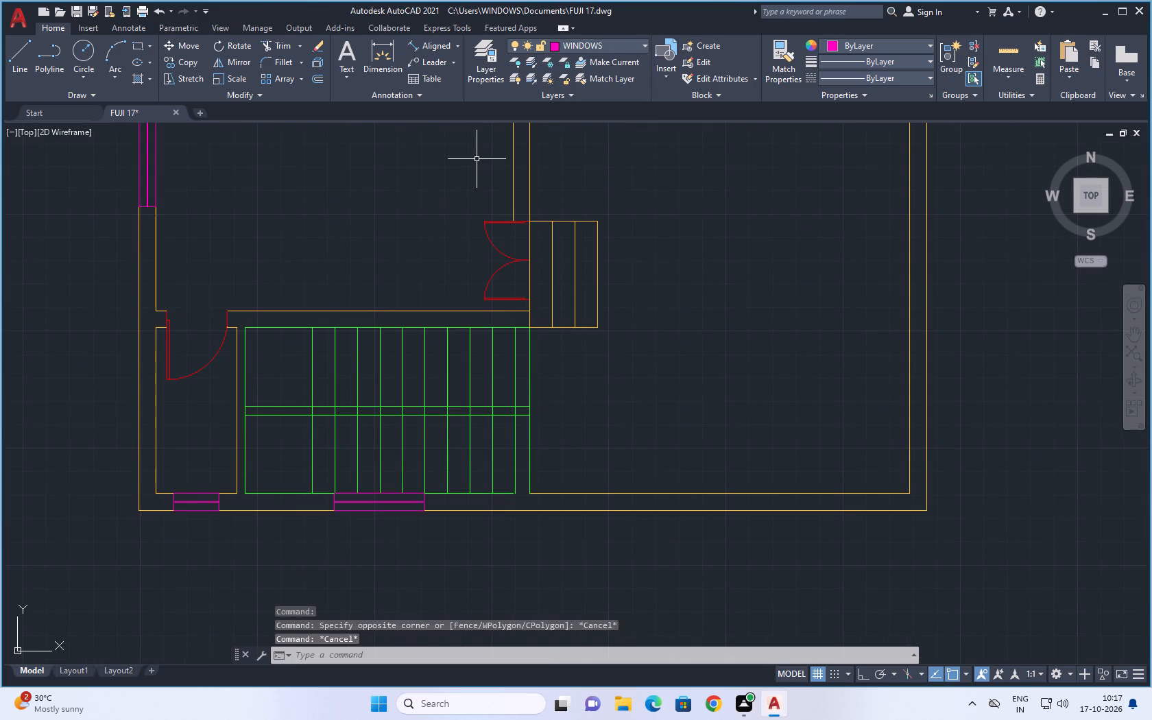
click(278, 43)
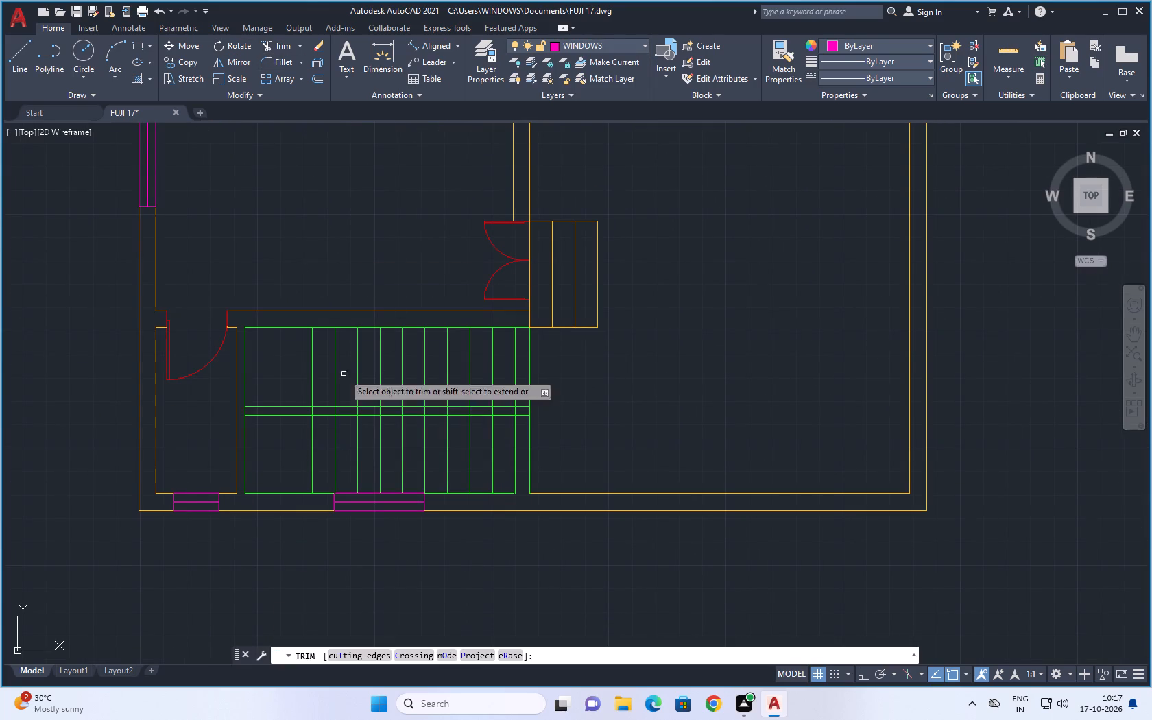
drag(289, 387, 292, 435)
Trim the tread lines and the right border line out of the gap between the two middle divider lines.
scroll(316, 413, up, 3)
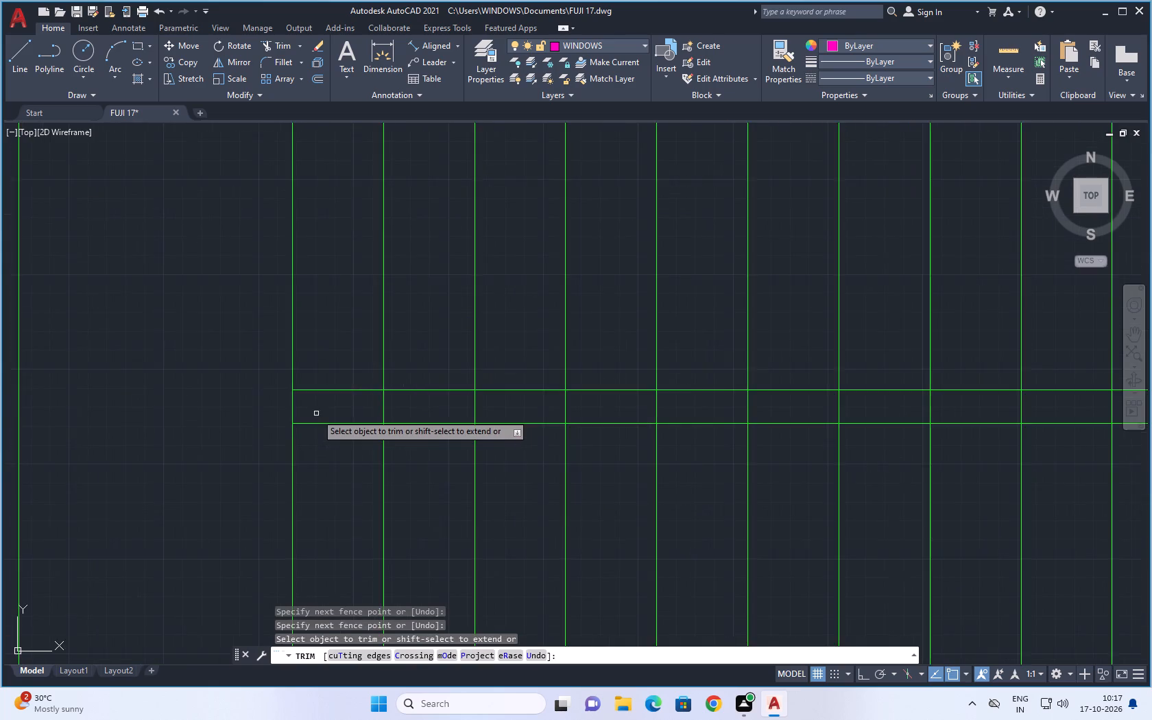
scroll(316, 413, up, 1)
drag(360, 407, 854, 408)
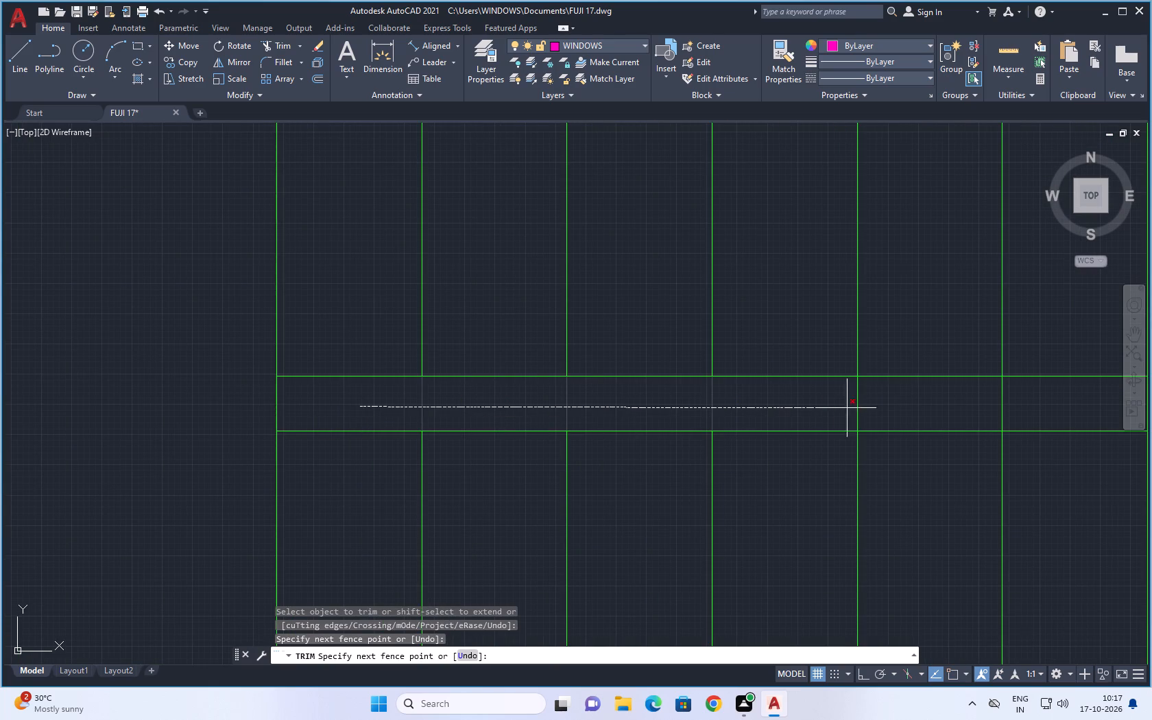
drag(854, 408, 1040, 408)
scroll(1009, 420, down, 3)
middle_drag(1012, 490, 564, 496)
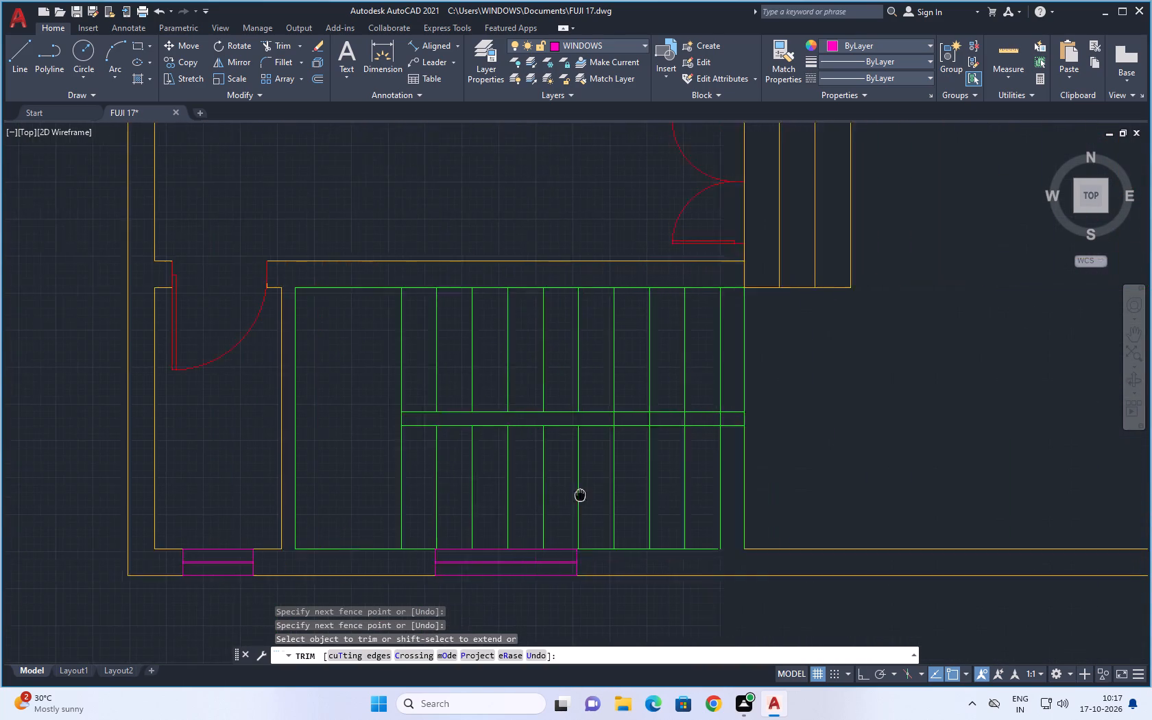
middle_drag(564, 496, 462, 499)
scroll(474, 457, up, 1)
click(470, 412)
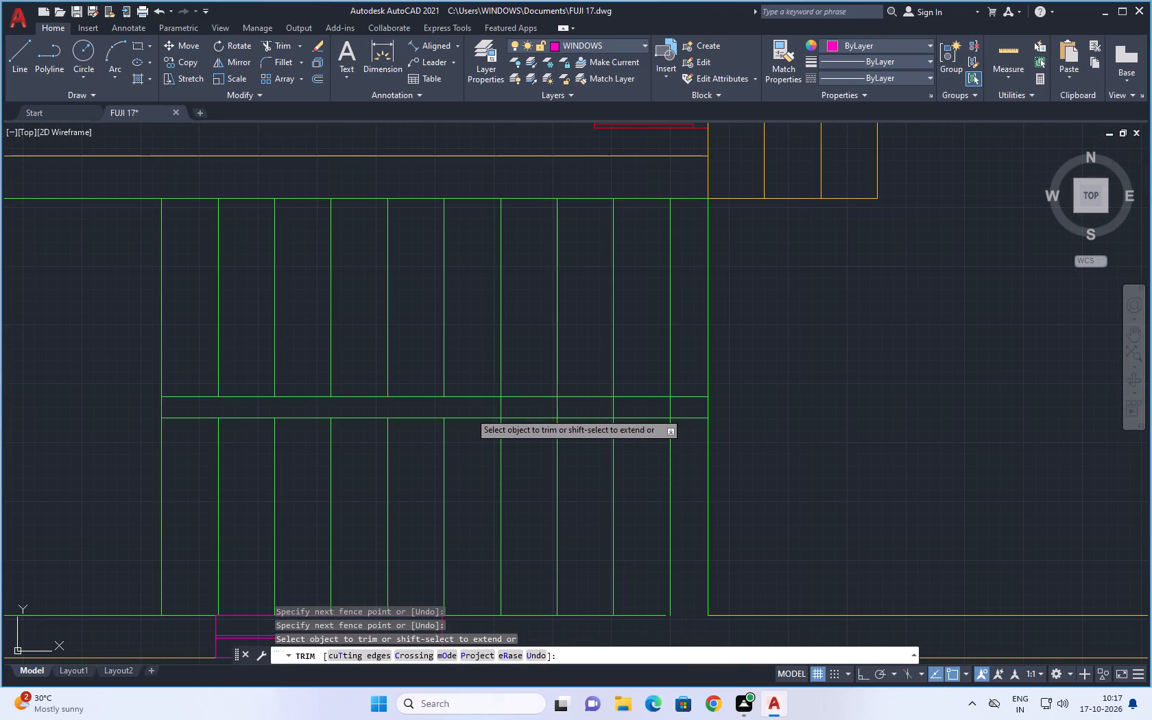
click(732, 407)
scroll(750, 432, down, 2)
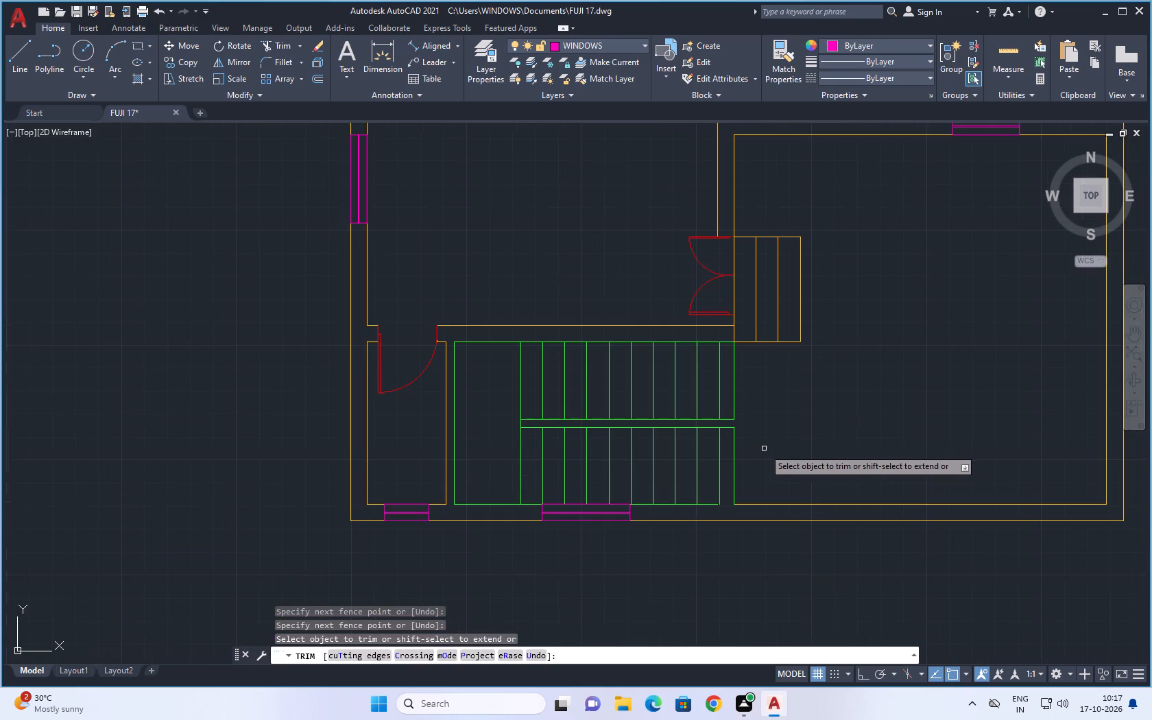
middle_drag(765, 448, 705, 367)
scroll(645, 355, up, 1)
scroll(707, 317, down, 1)
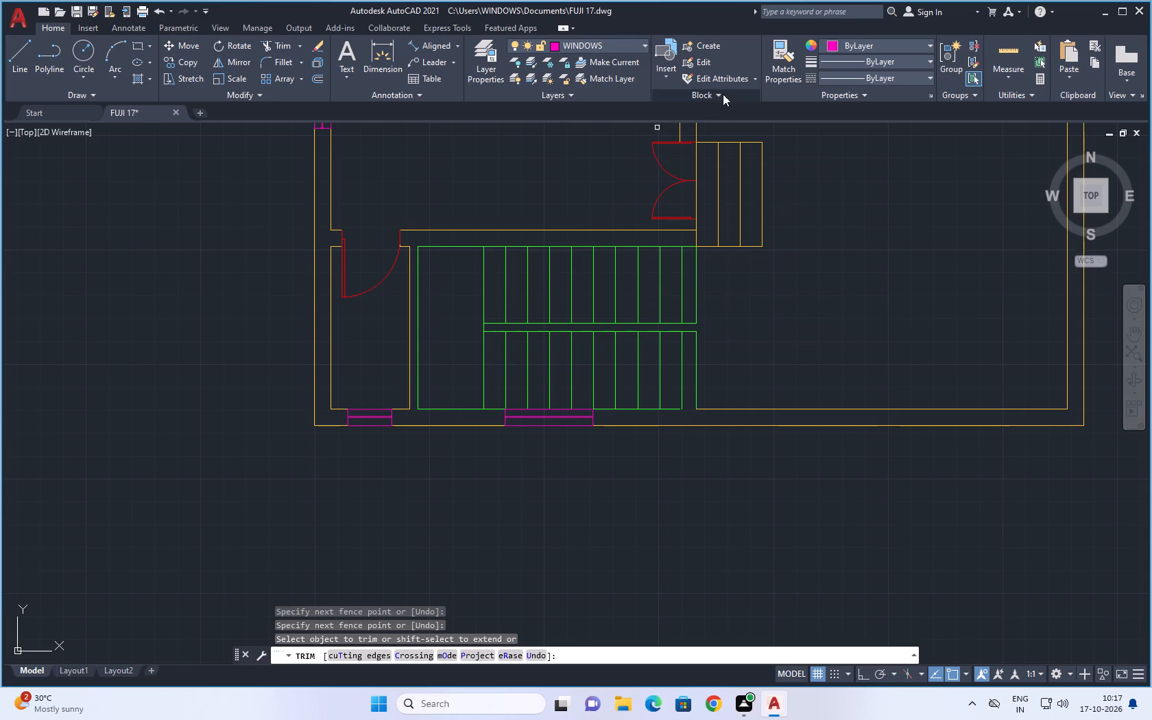
Make STAIRCASE the current layer and draw the travel line from the lower flight's right edge, around the landing, to the upper flight's right edge.
click(23, 53)
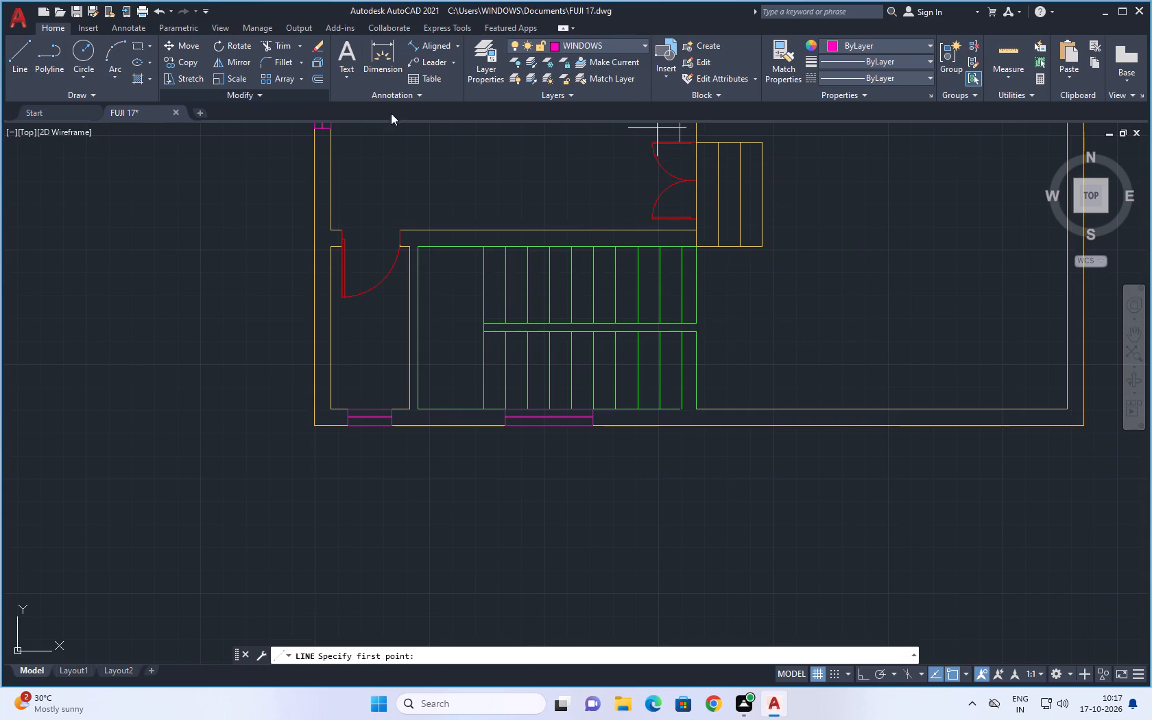
click(643, 42)
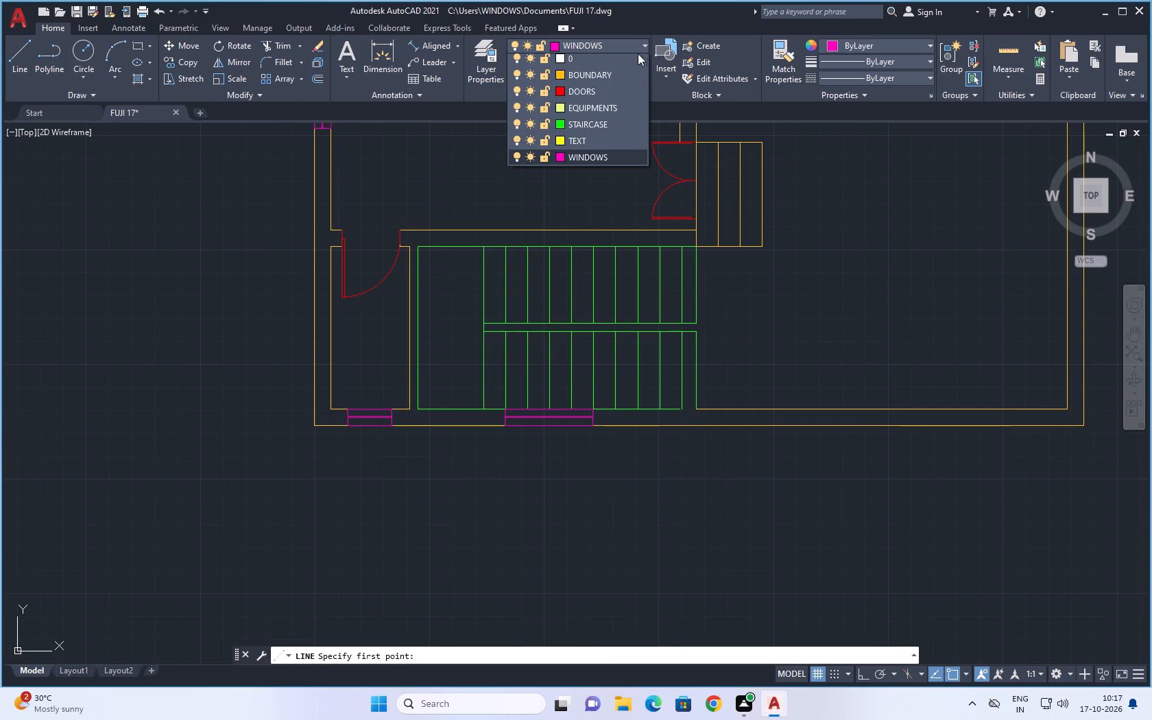
click(601, 134)
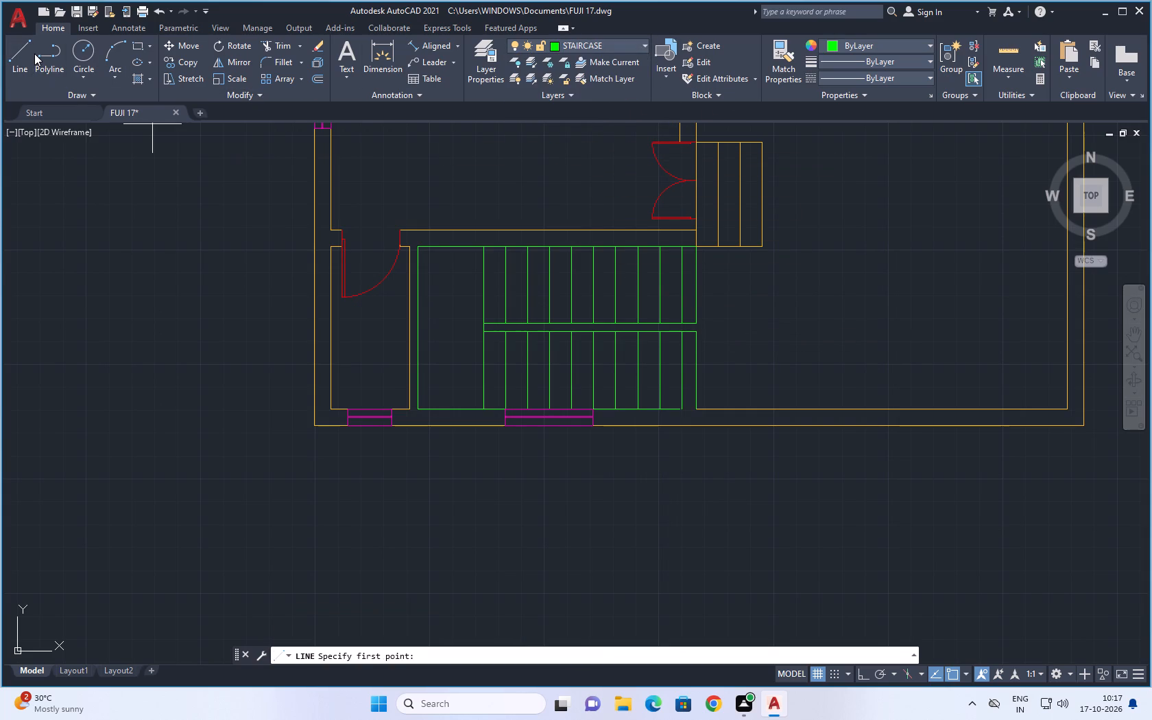
click(25, 53)
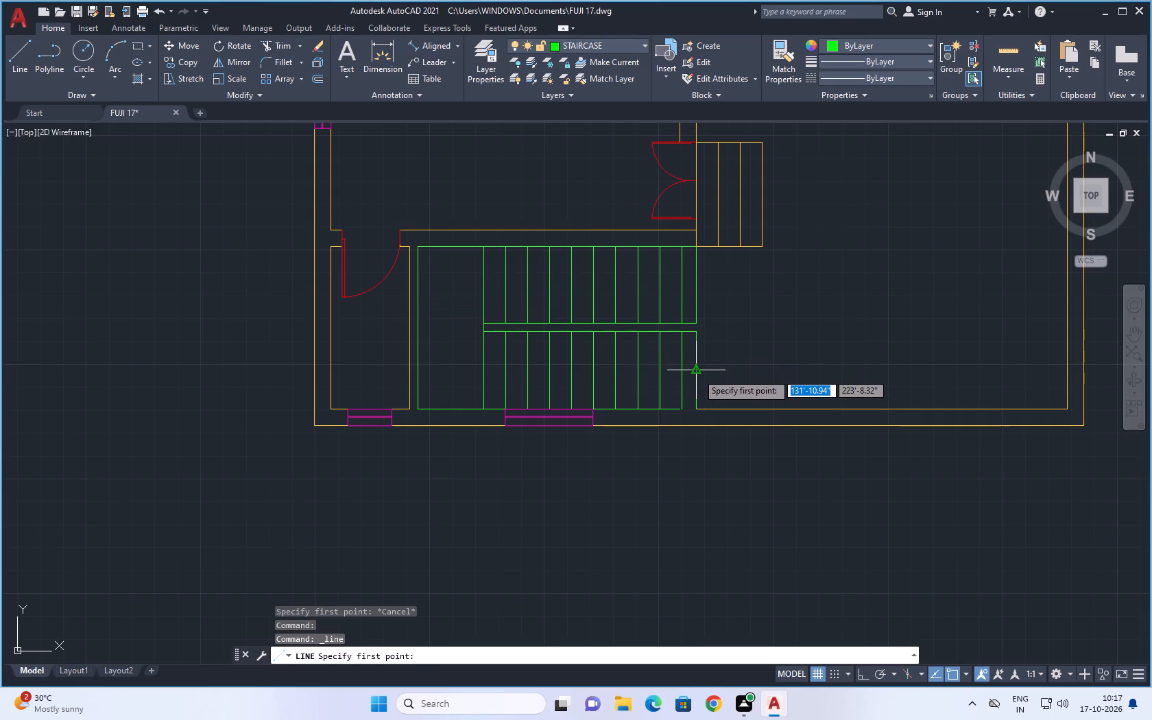
click(697, 372)
click(444, 376)
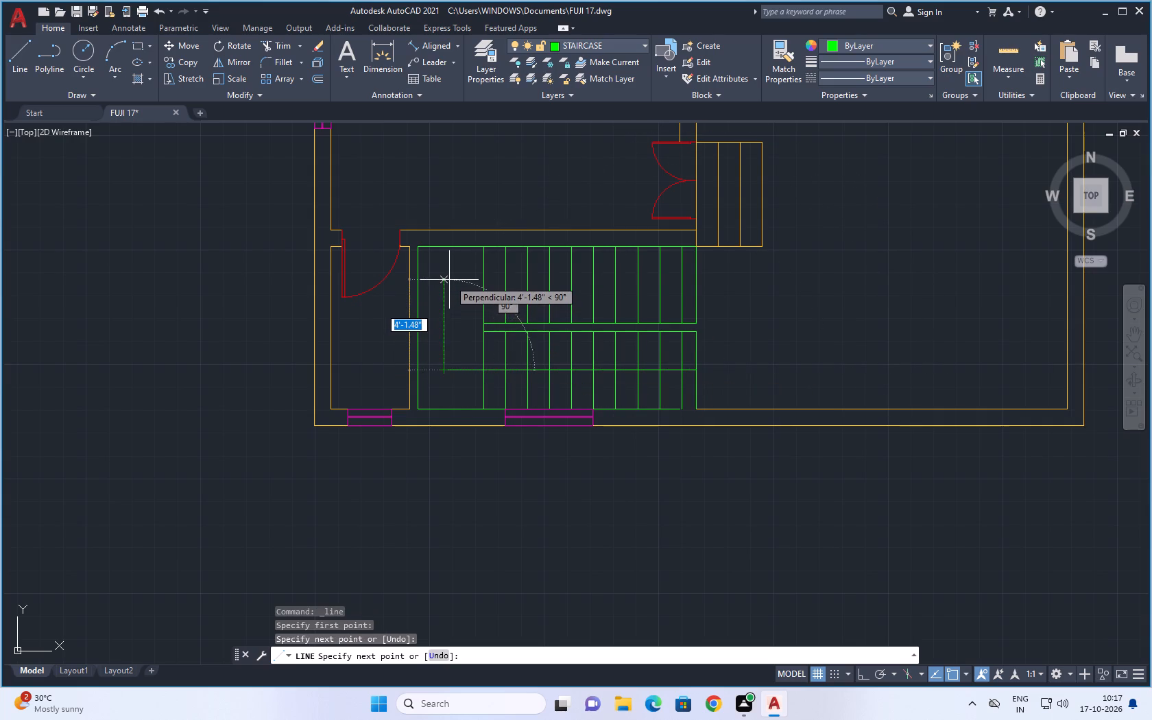
click(448, 286)
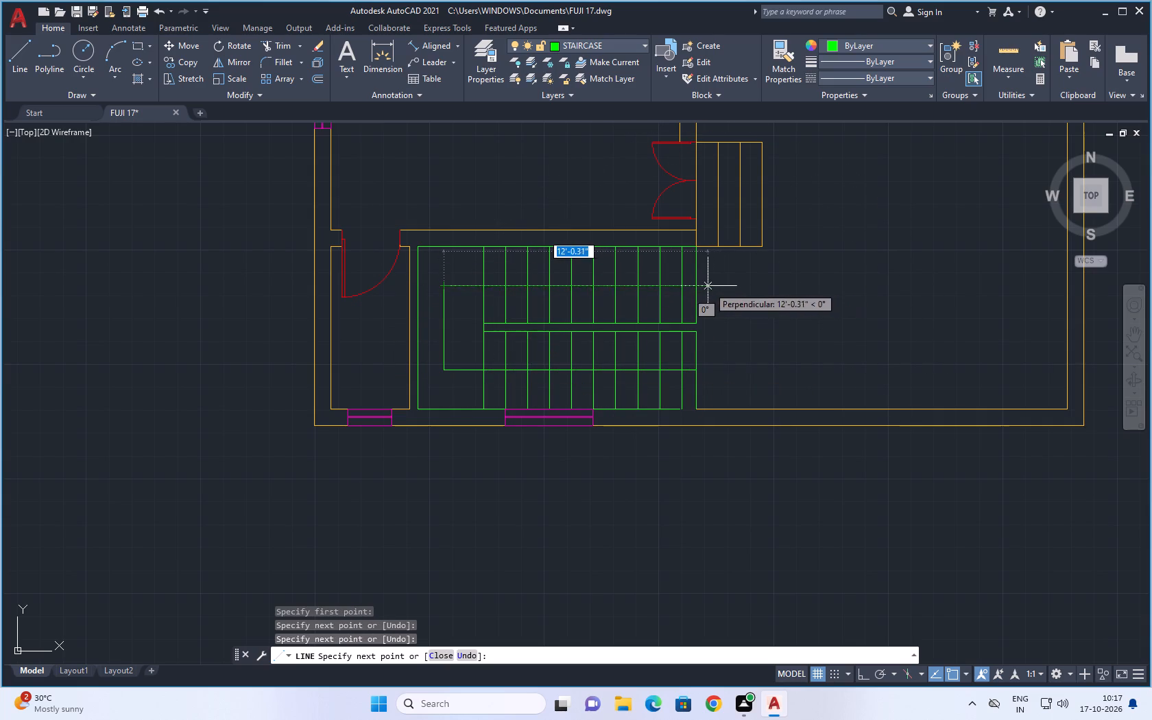
click(698, 285)
Draw a small triangular arrowhead, with slanted sides about 3" long, at the travel line's end on the upper flight's right edge.
scroll(708, 280, up, 2)
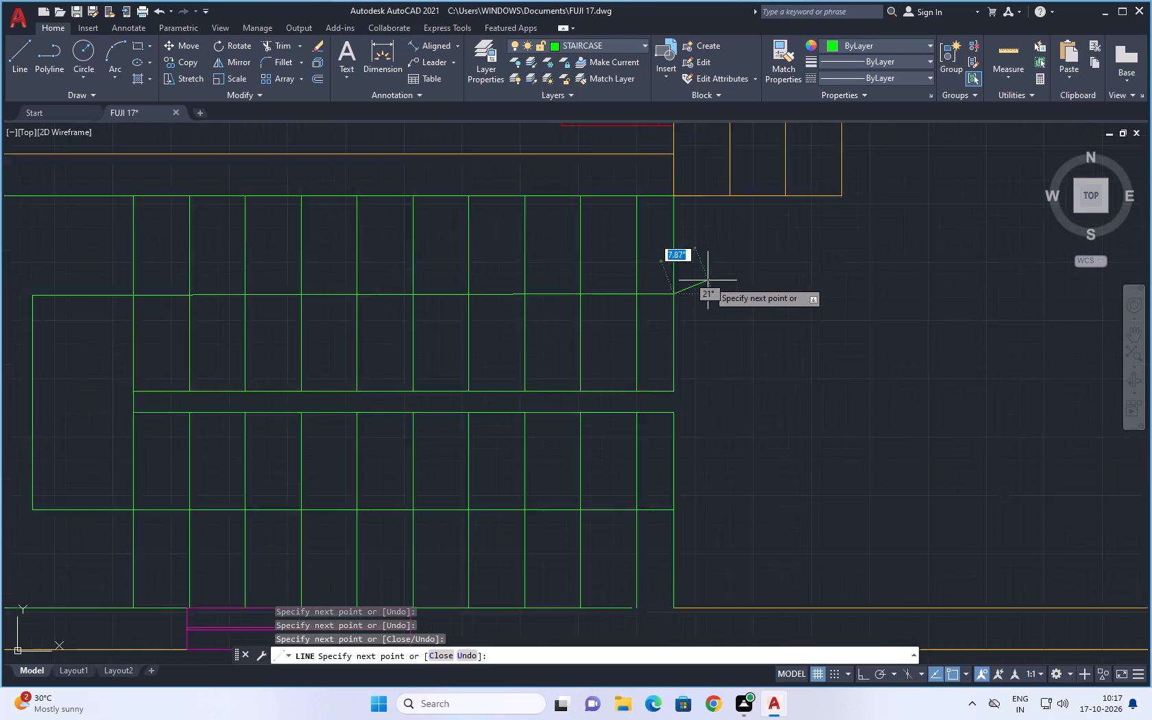
scroll(708, 280, up, 2)
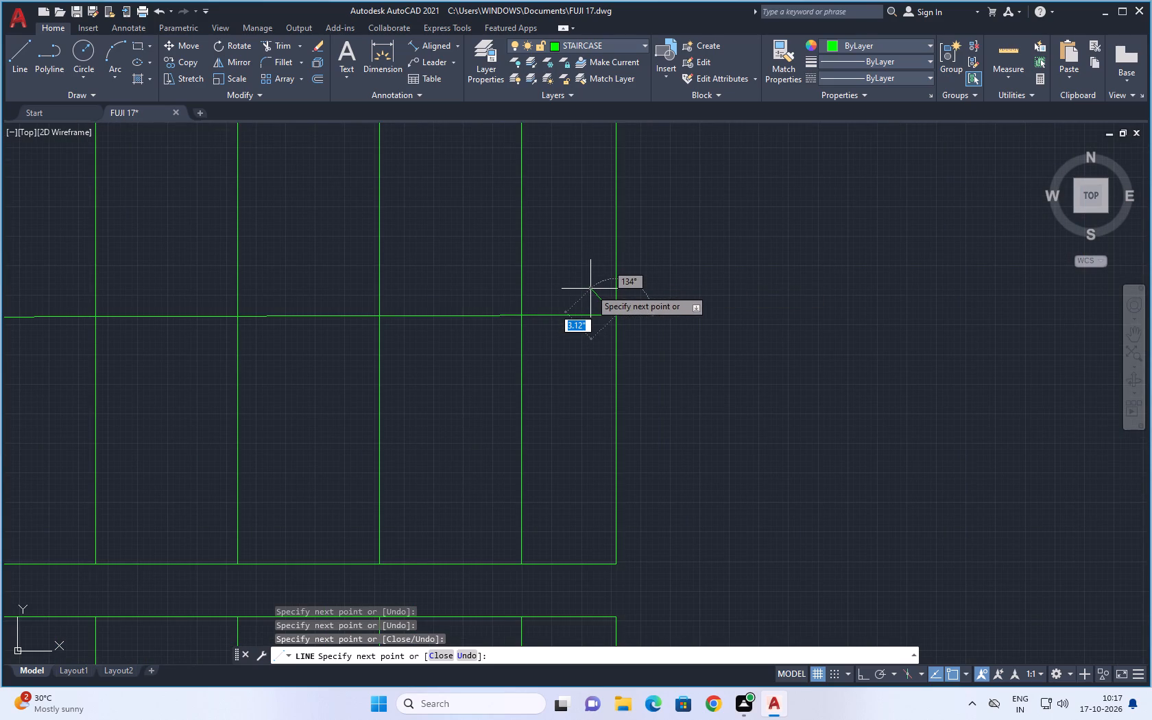
click(590, 287)
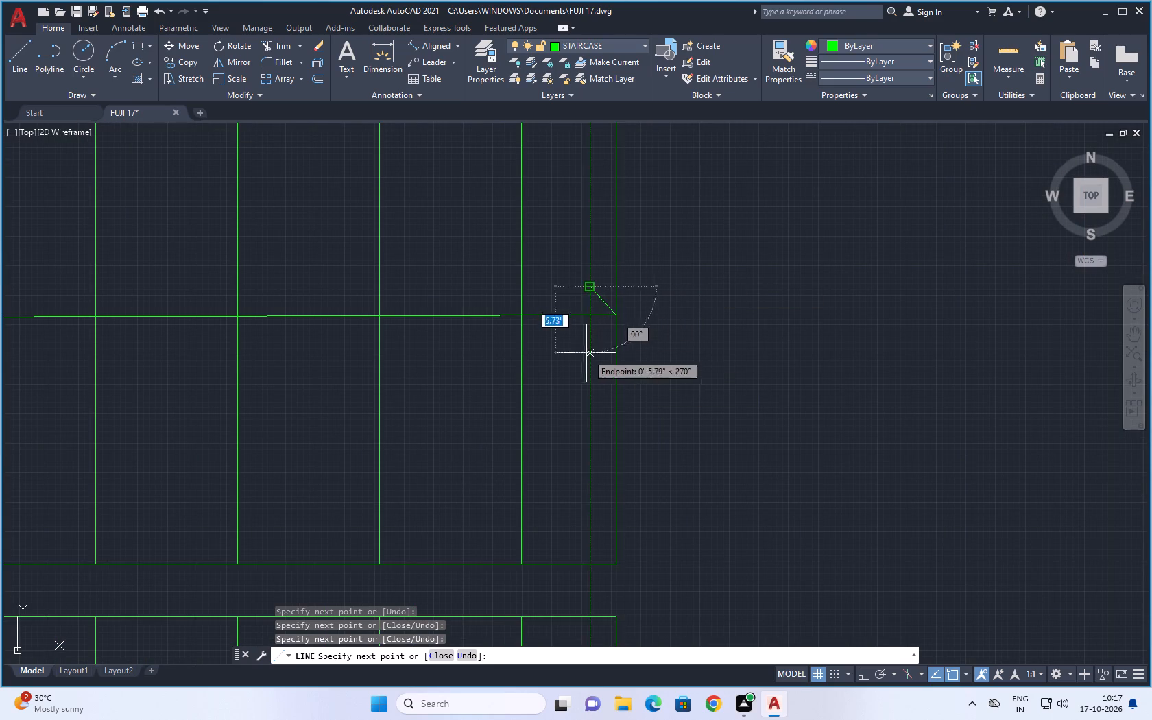
click(591, 337)
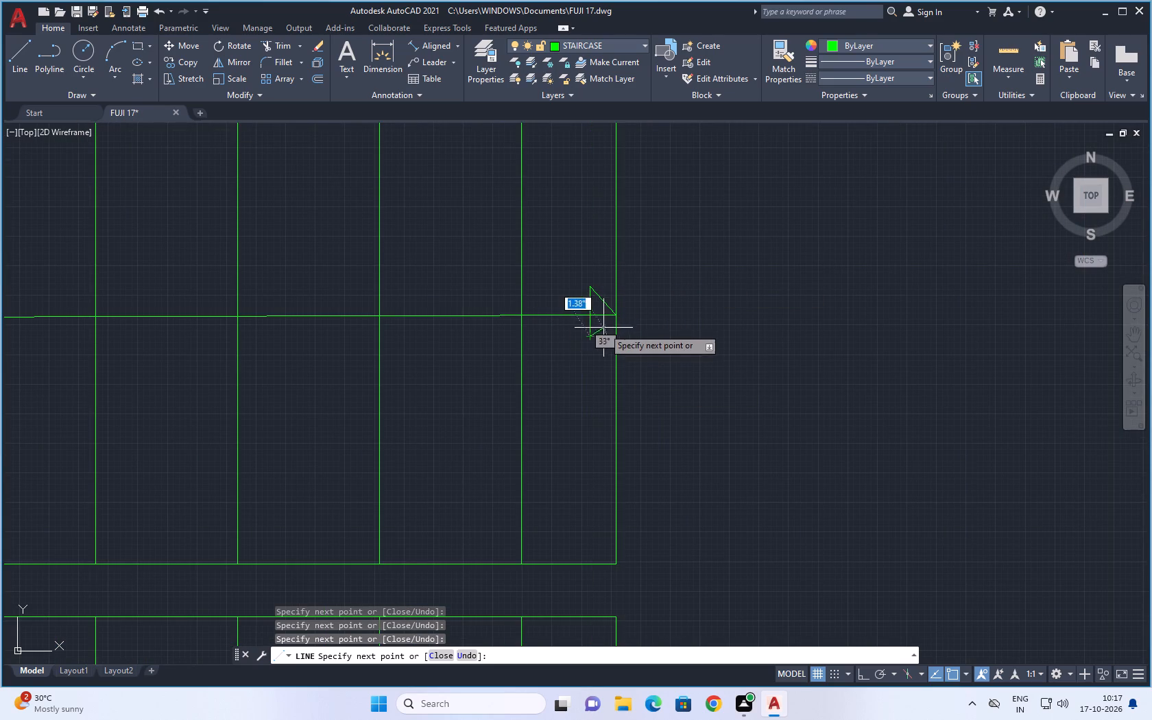
click(613, 317)
scroll(784, 383, down, 2)
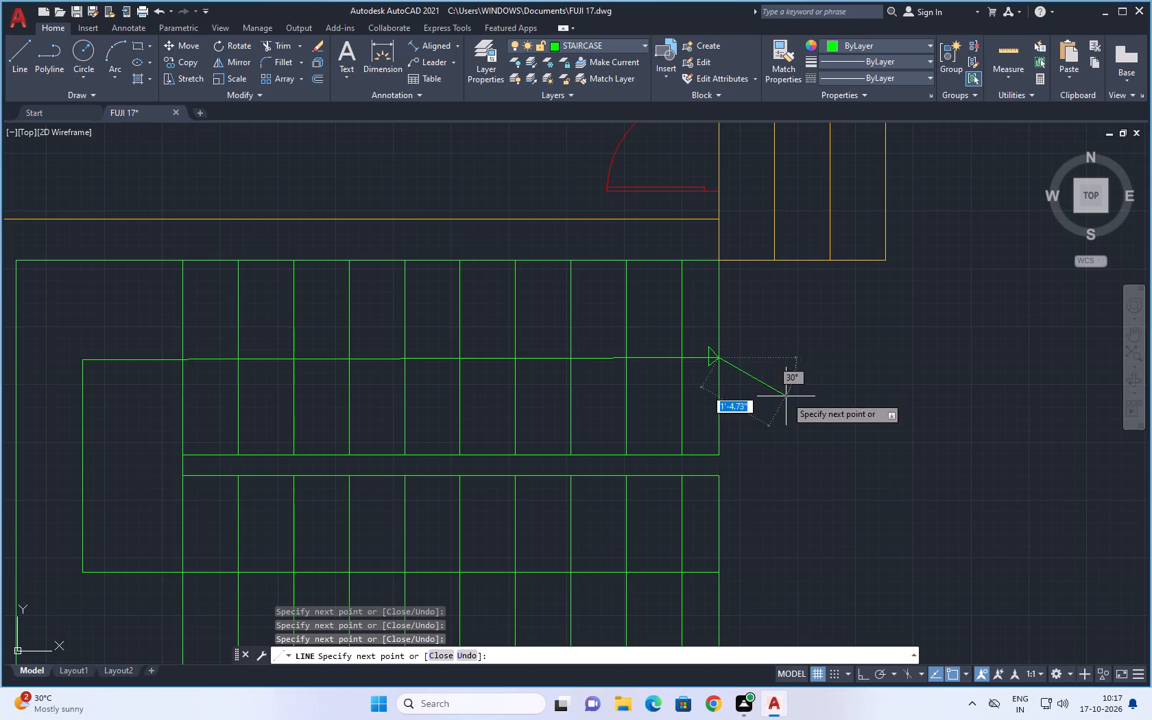
key(Escape)
Draw a line closing the gap in the staircase's bottom edge, from the last tread to the right border line's lower end.
scroll(815, 433, down, 2)
middle_drag(836, 446, 702, 363)
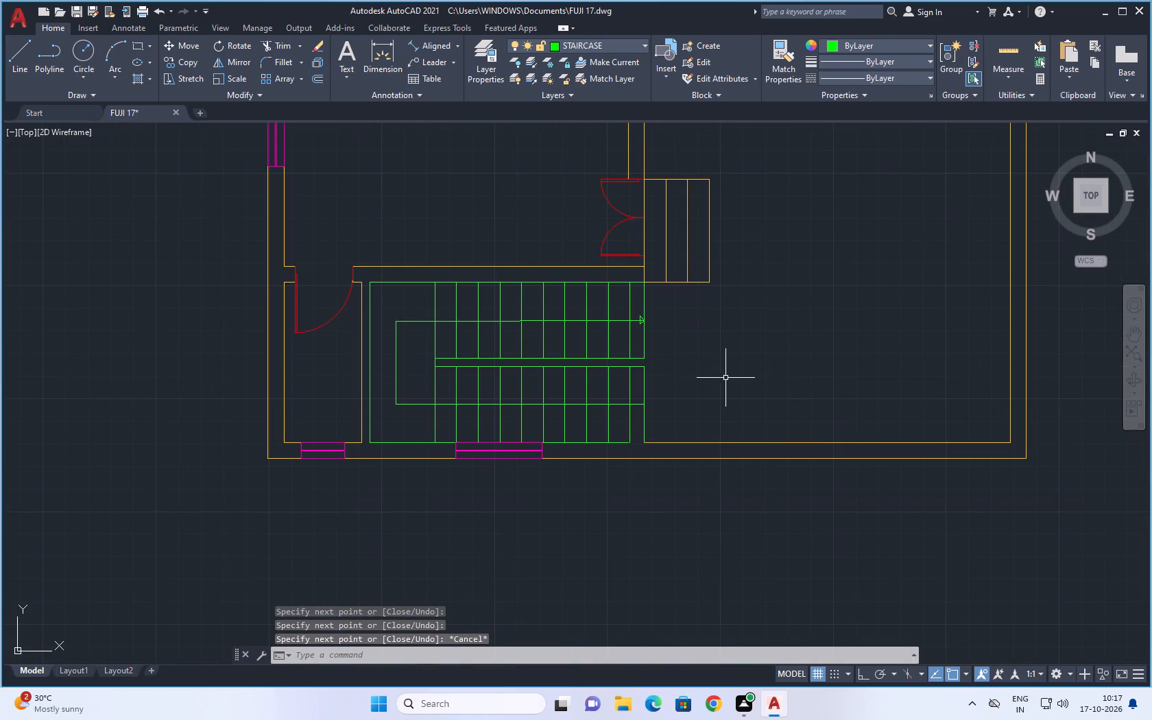
middle_drag(725, 378, 690, 345)
scroll(725, 328, down, 2)
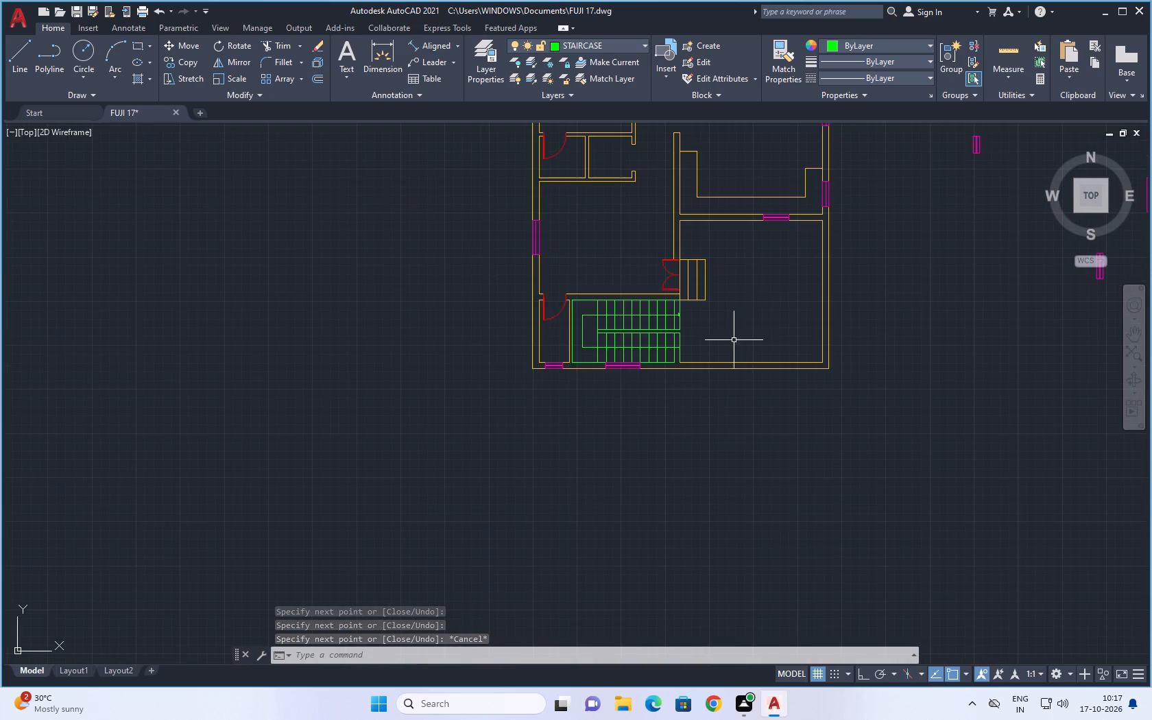
middle_drag(755, 327, 632, 346)
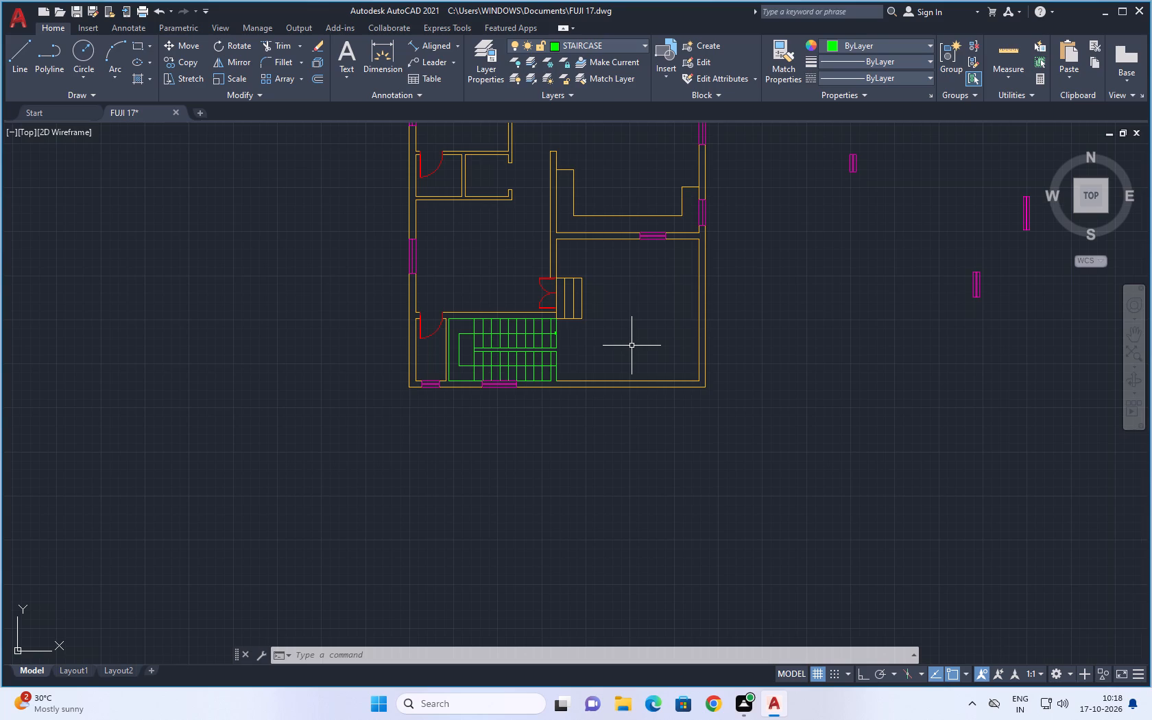
scroll(545, 346, up, 4)
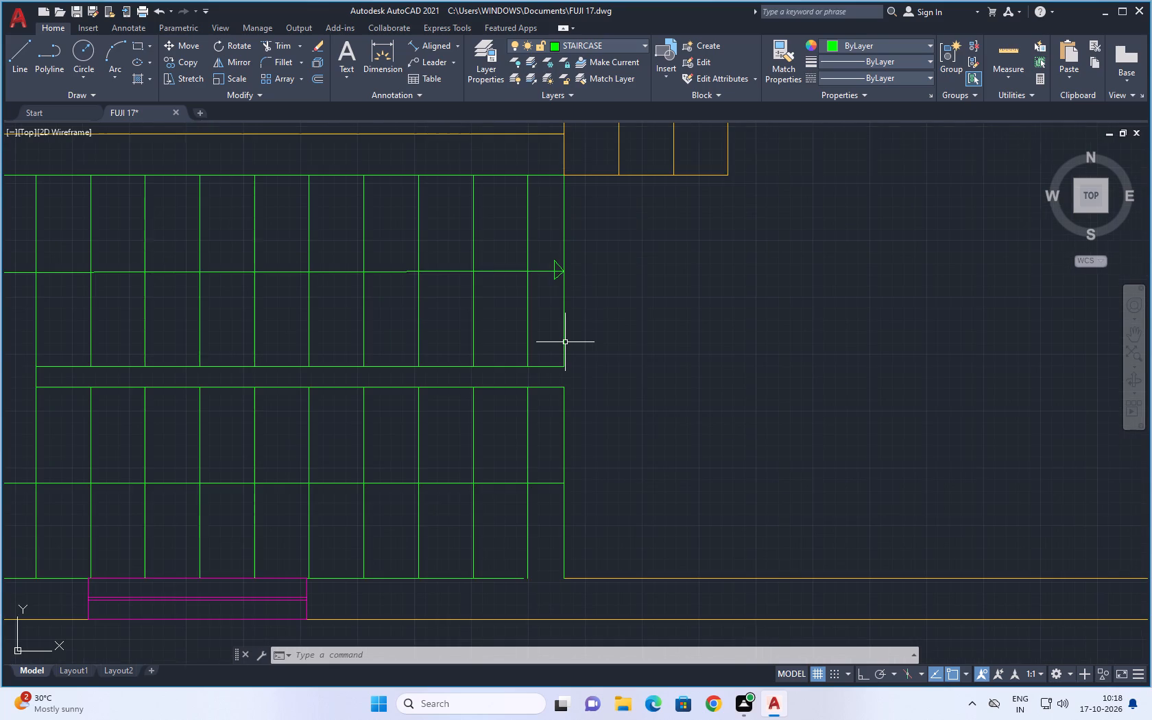
scroll(612, 376, down, 1)
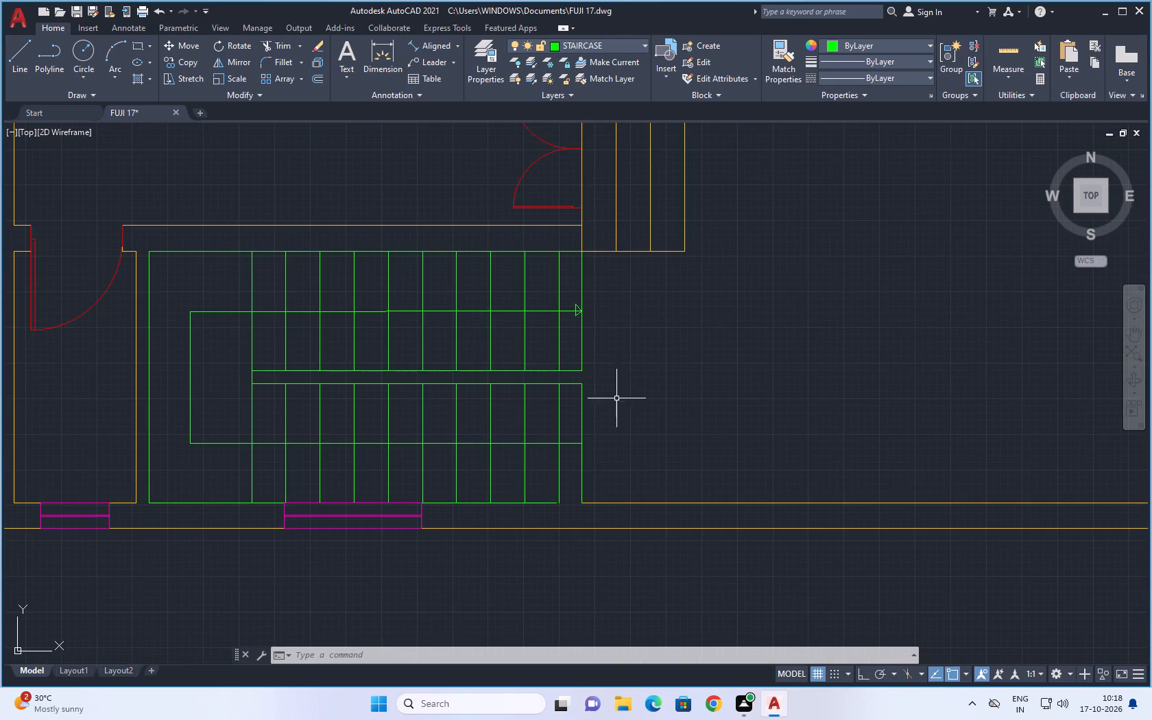
scroll(618, 405, down, 1)
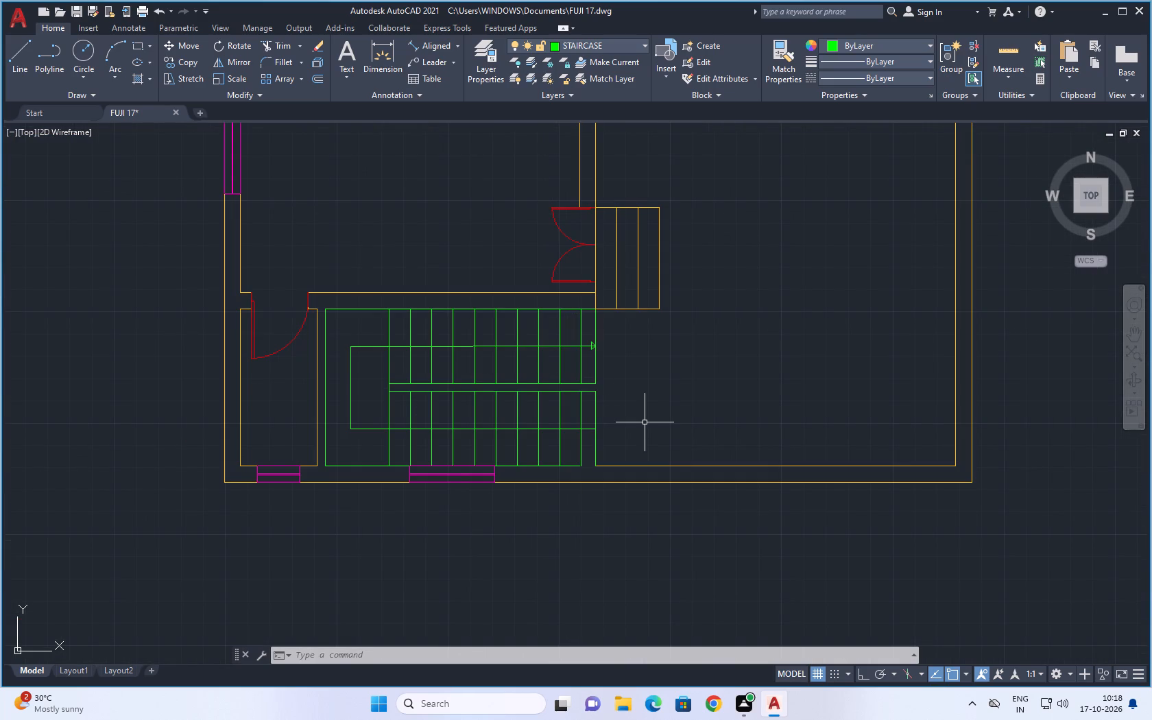
click(14, 55)
scroll(572, 464, up, 3)
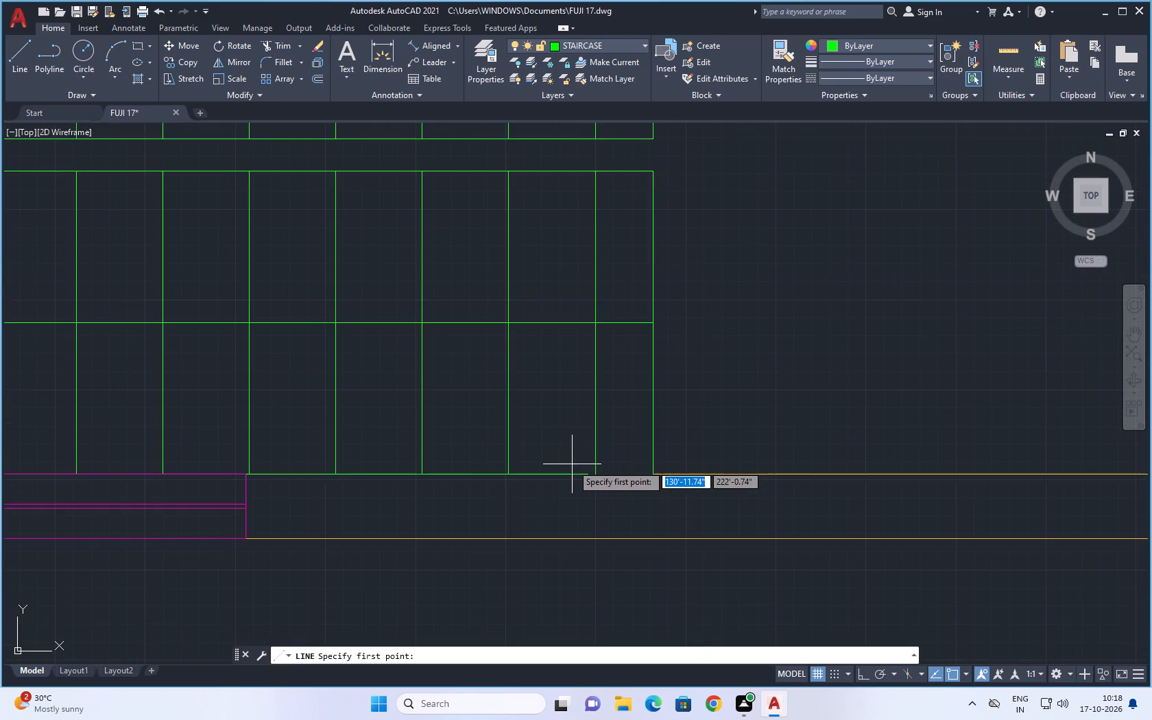
scroll(580, 467, up, 2)
click(595, 484)
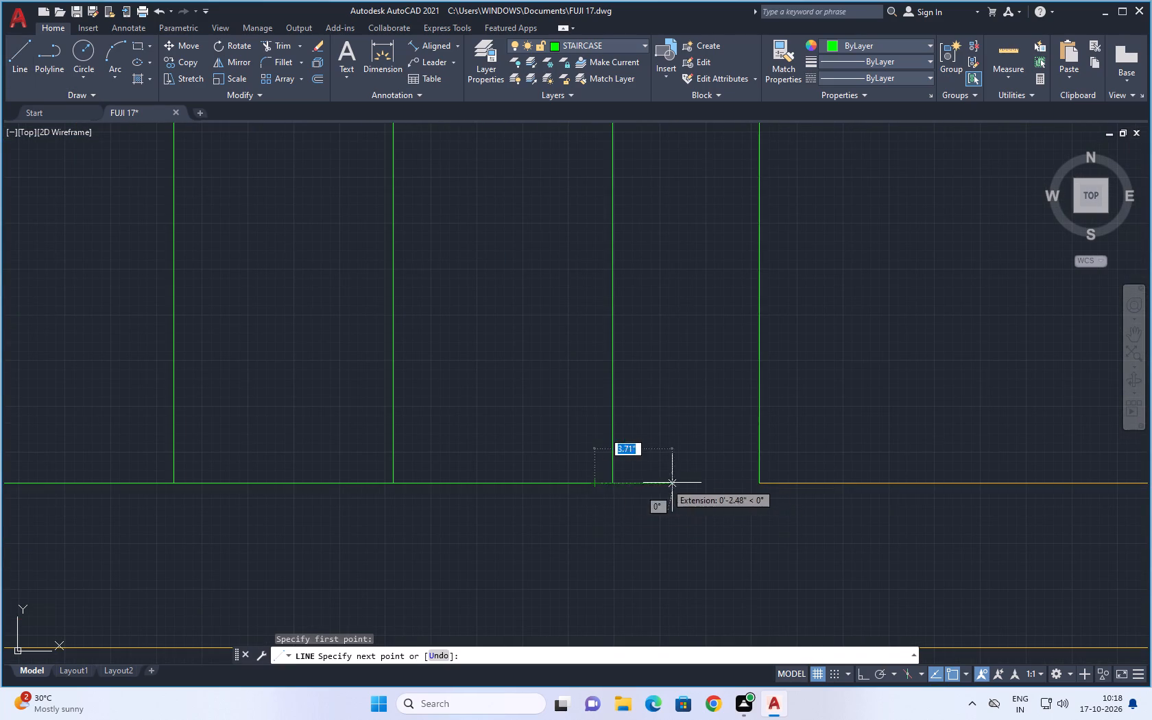
click(760, 484)
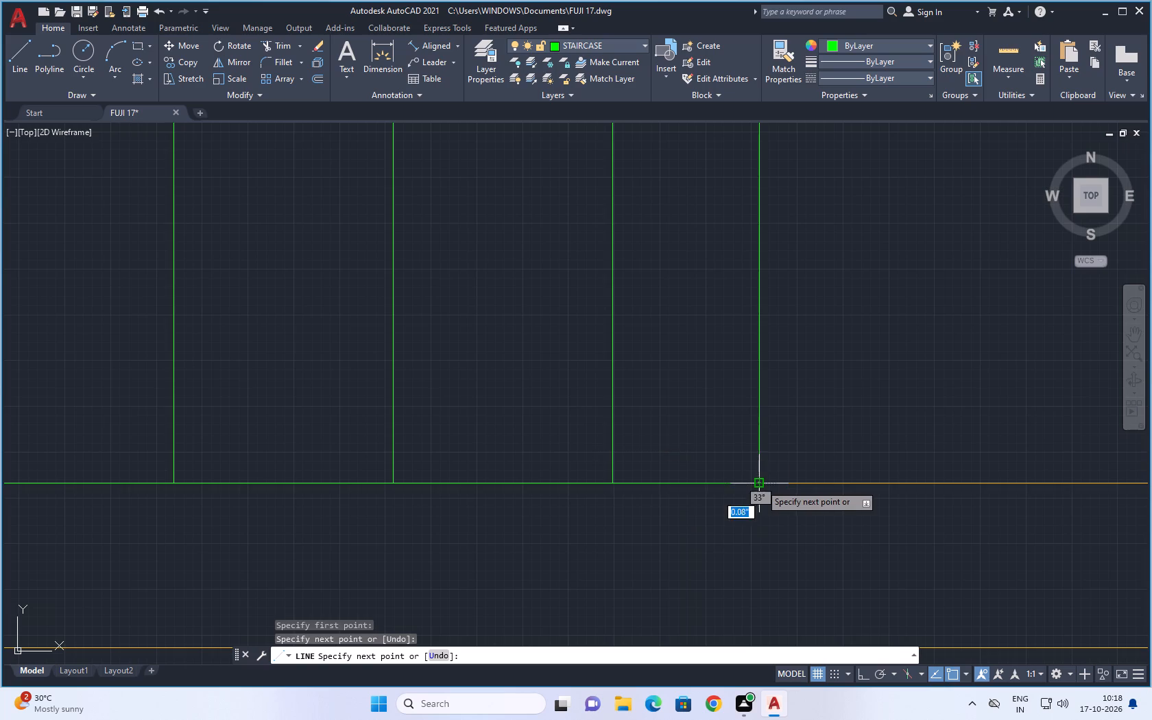
scroll(808, 556, down, 6)
key(Escape)
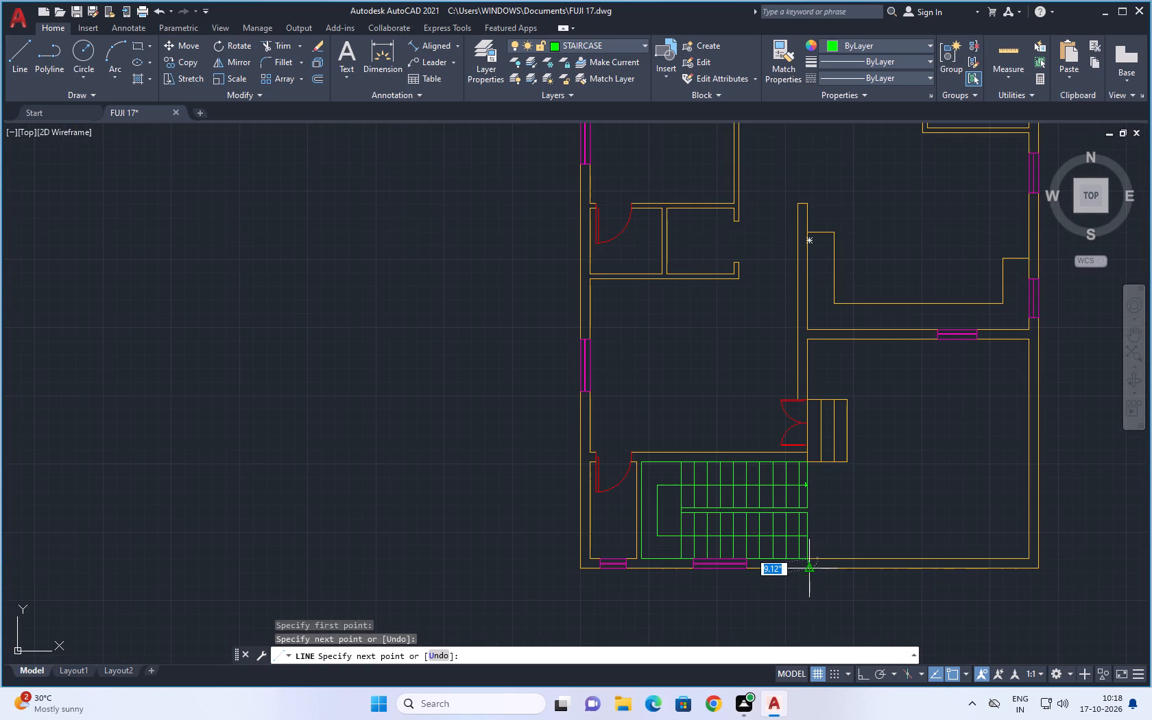
key(Escape)
key(Escape)
Examine the staircase and the surrounding rooms, doors and windows across the floor plan.
scroll(900, 573, down, 2)
middle_drag(900, 587, 626, 512)
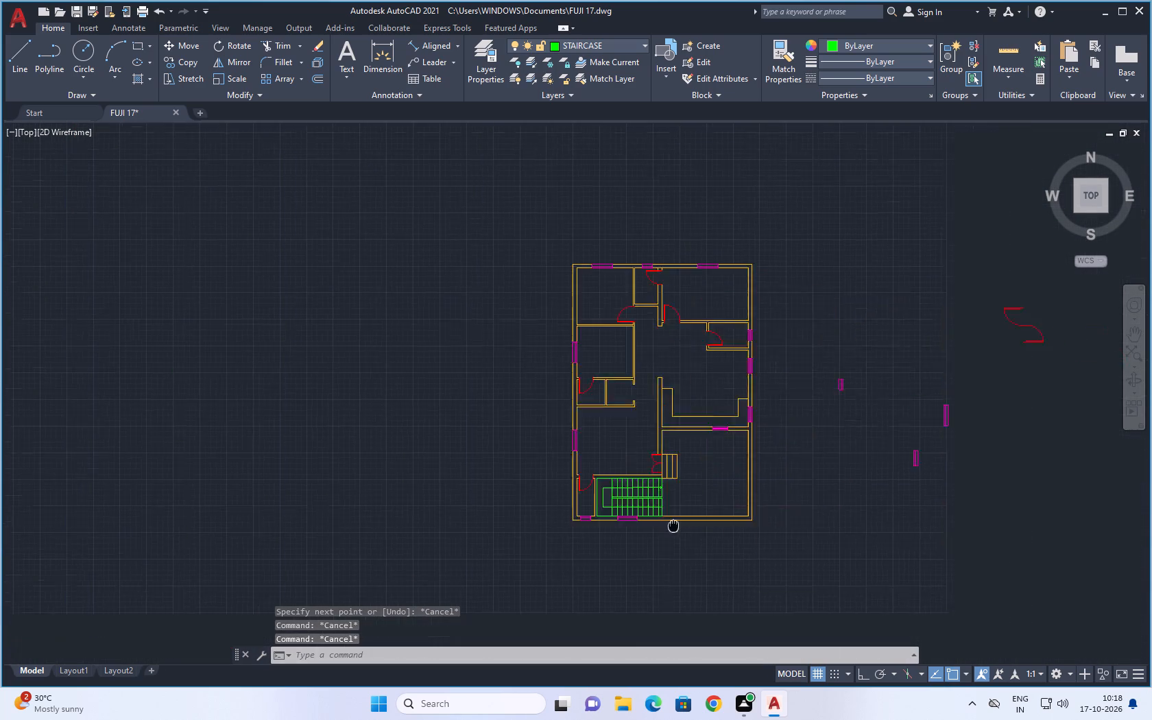
scroll(592, 492, up, 3)
middle_drag(626, 437, 593, 395)
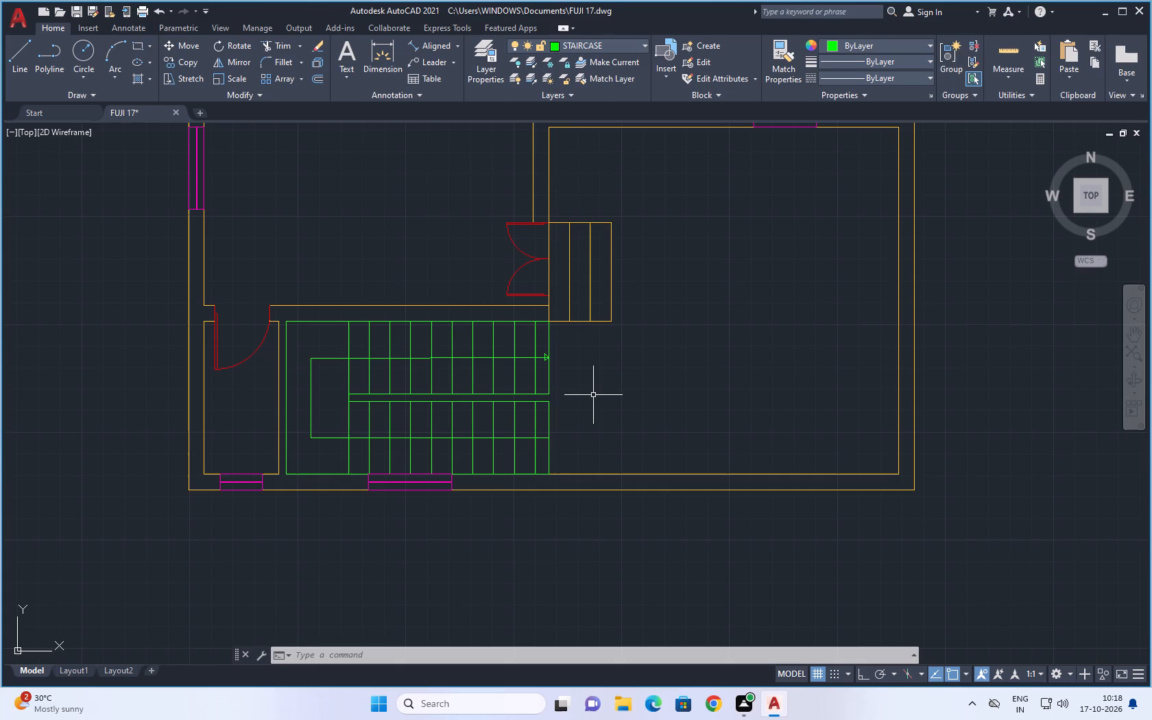
scroll(593, 395, down, 1)
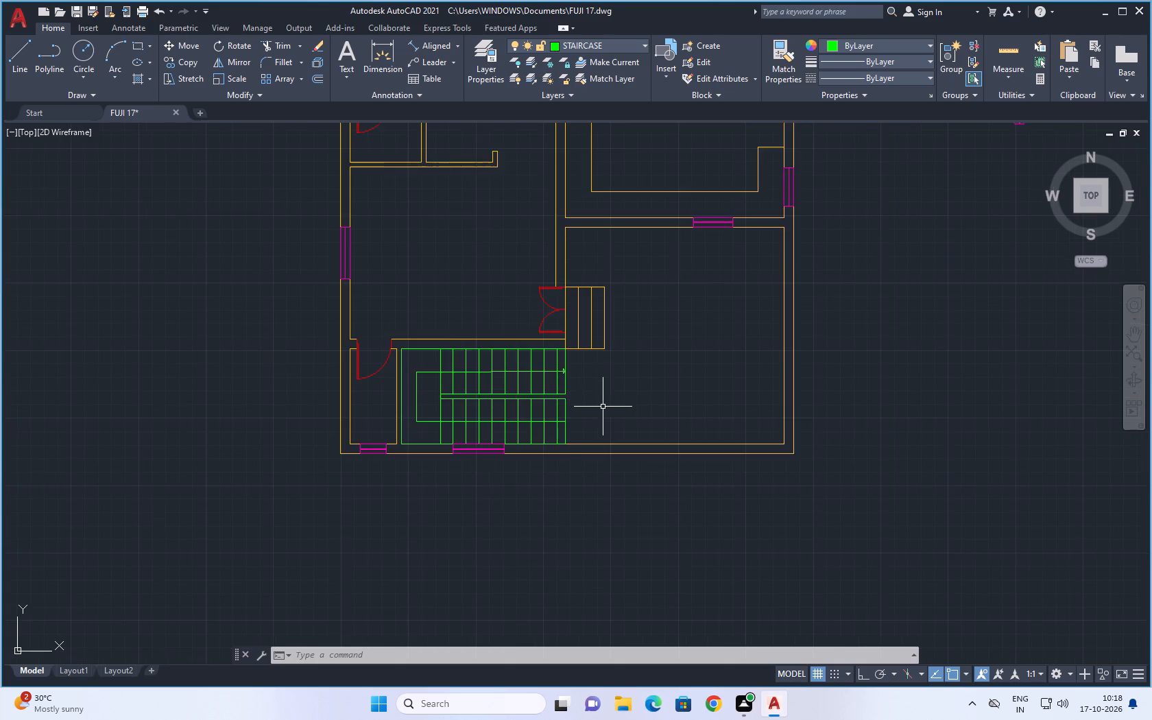
scroll(619, 407, down, 1)
middle_drag(630, 392, 575, 383)
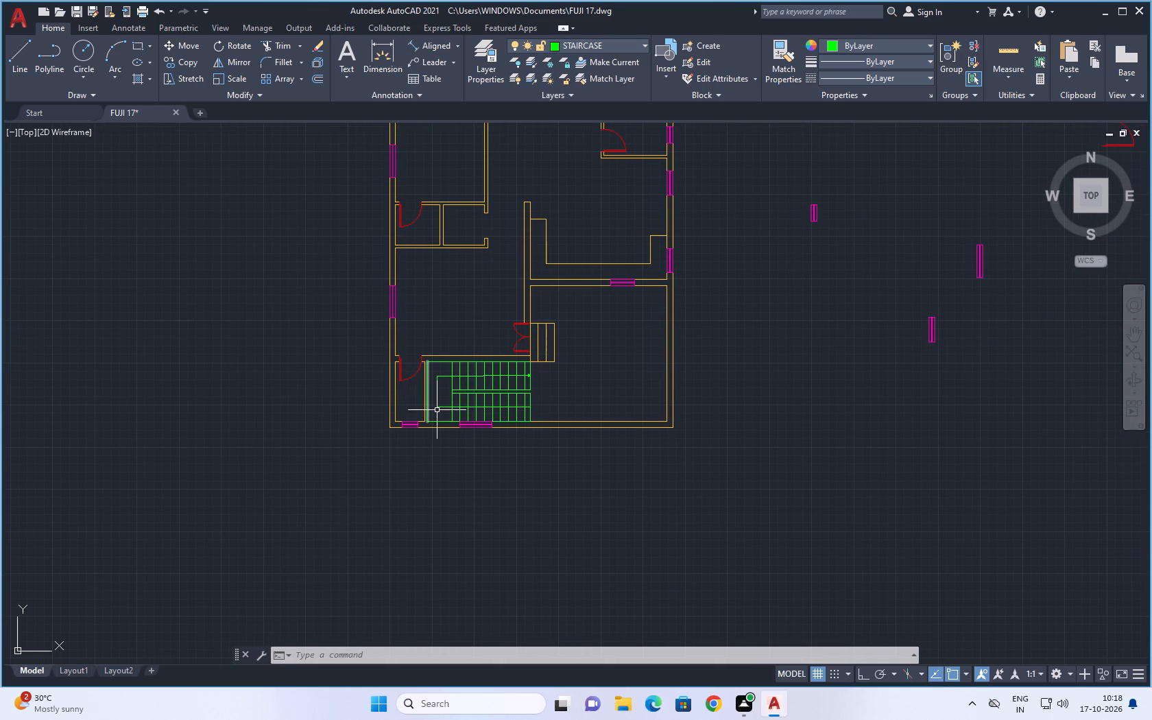
scroll(442, 446, up, 1)
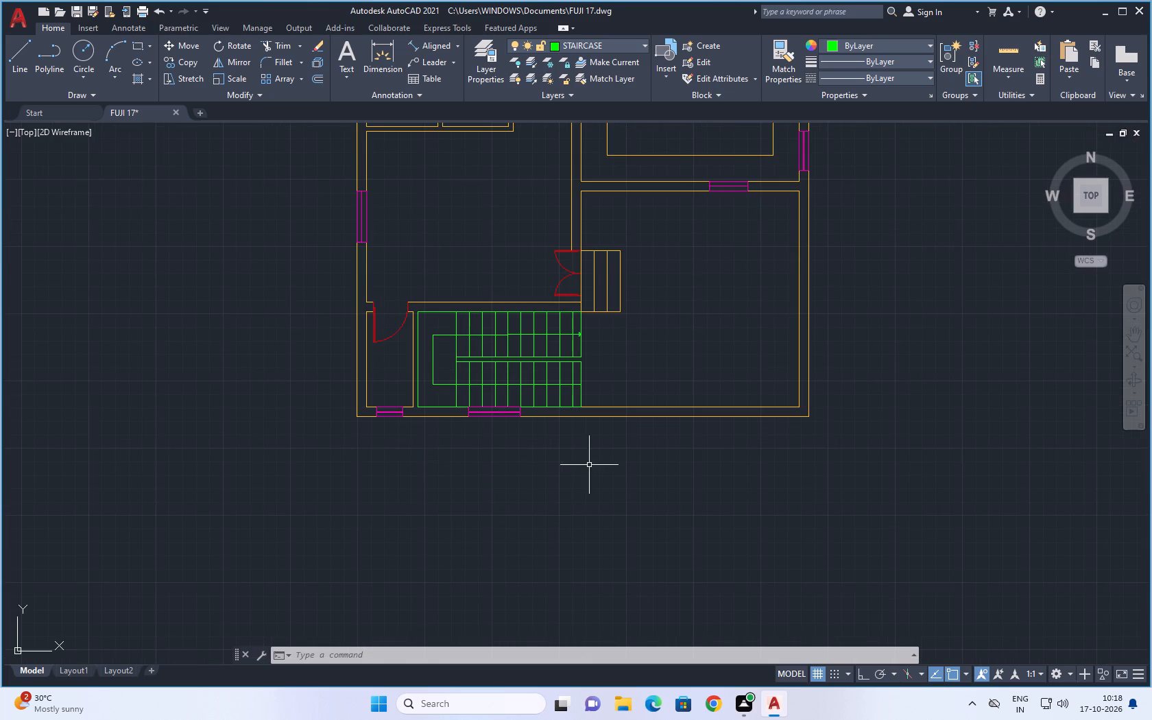
middle_drag(589, 465, 556, 600)
scroll(666, 452, down, 1)
middle_drag(673, 461, 595, 517)
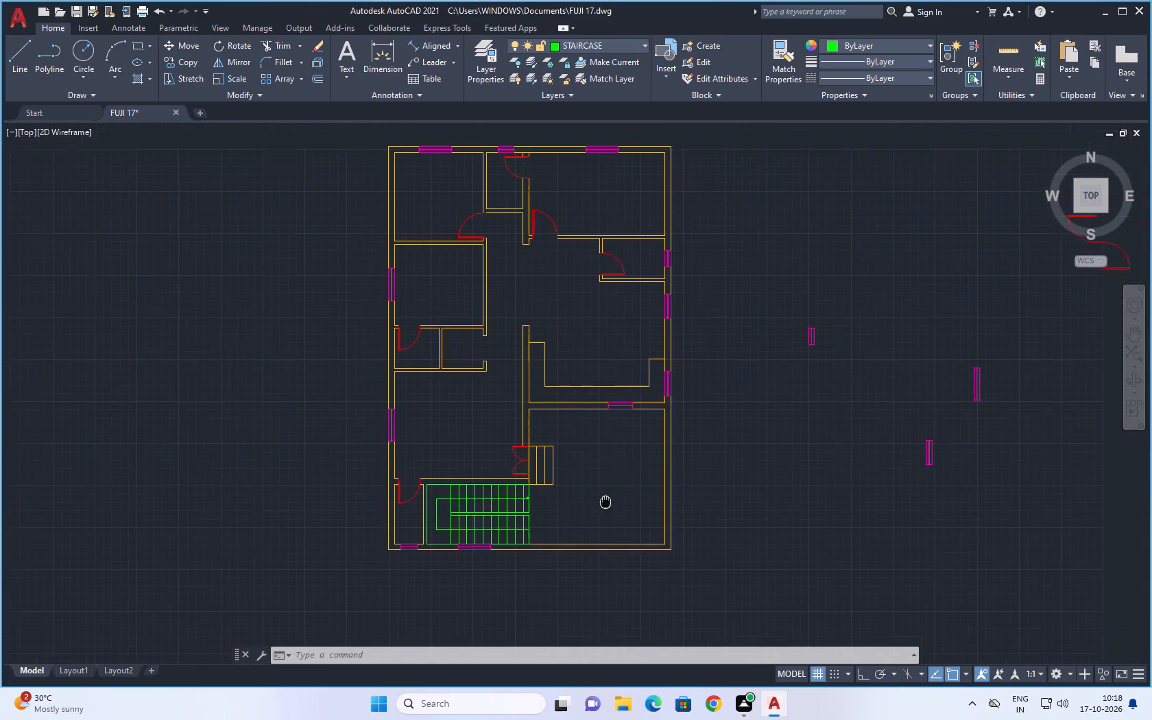
middle_drag(595, 517, 590, 531)
middle_drag(763, 498, 796, 442)
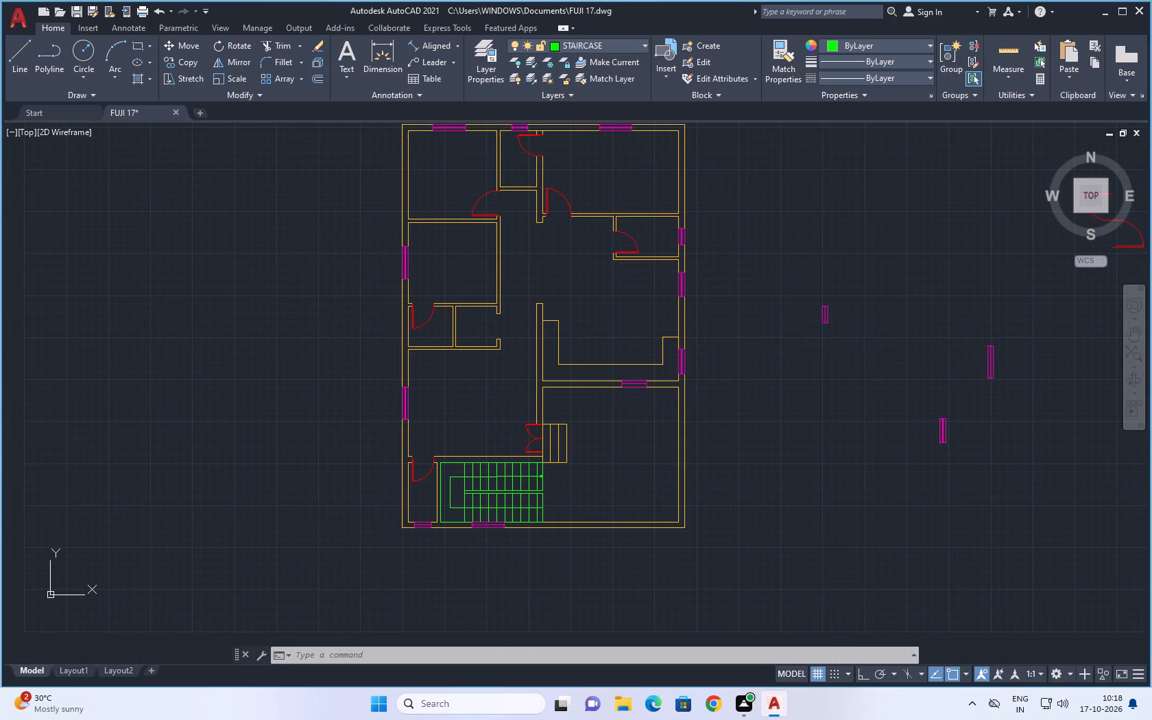
scroll(796, 442, up, 1)
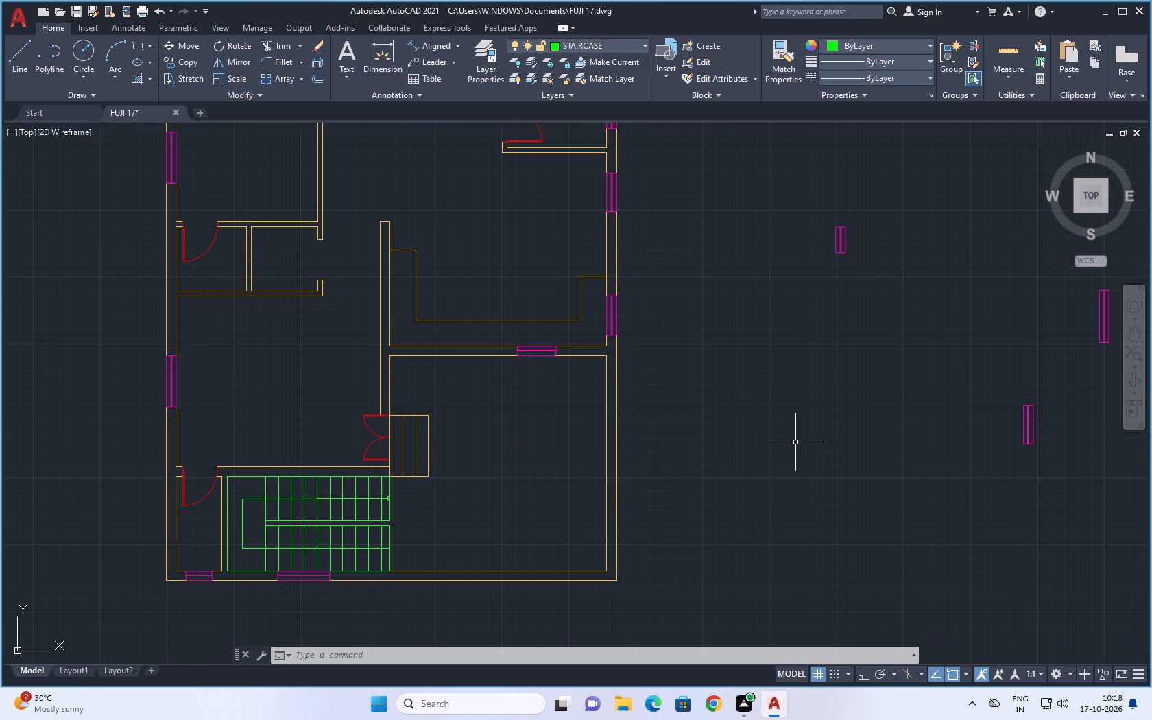
middle_drag(758, 368, 943, 446)
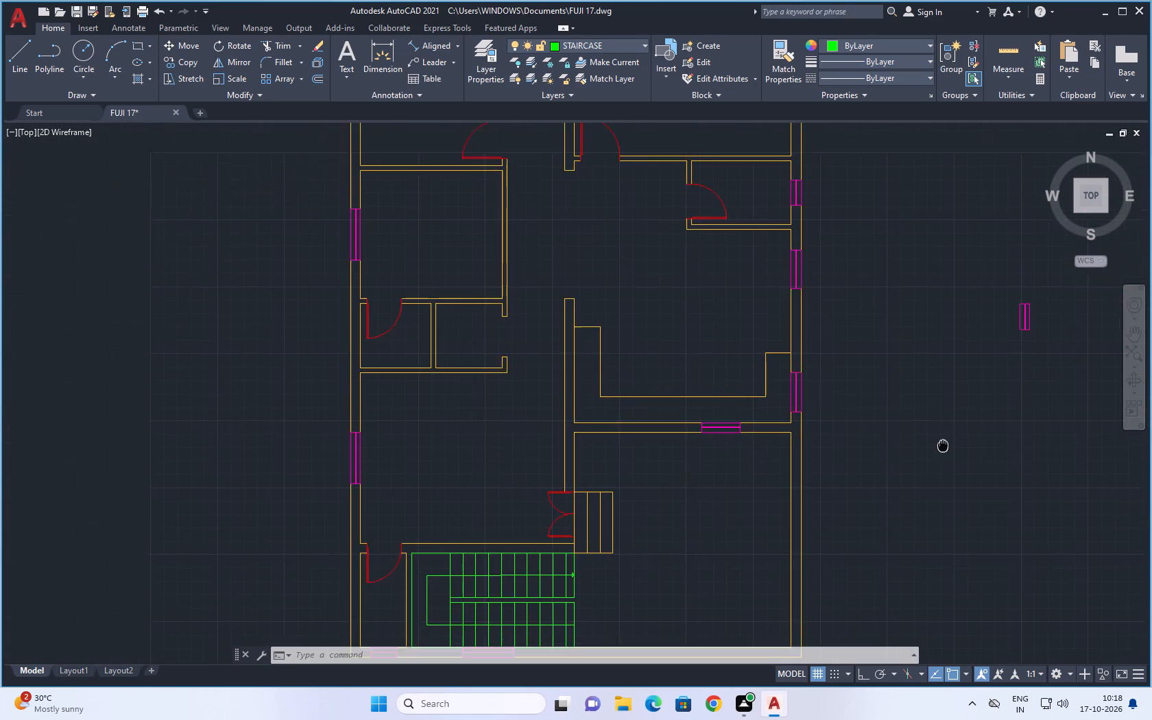
middle_drag(943, 446, 893, 470)
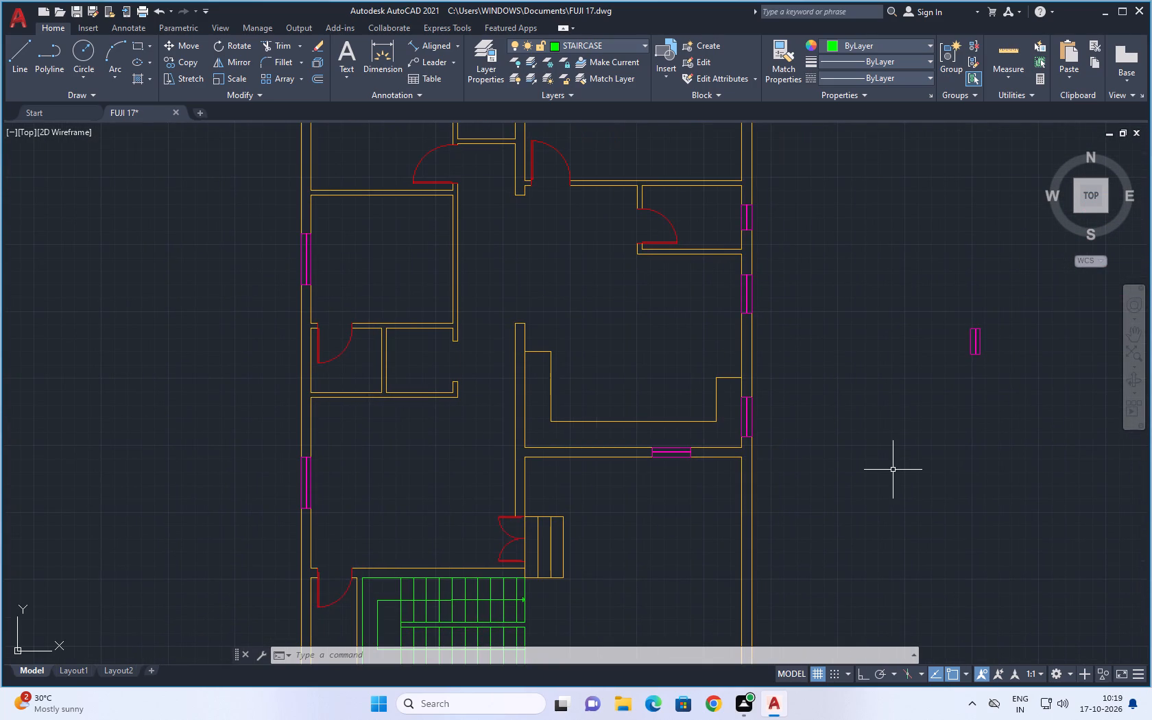
Insert the Shrub - elevation block from DesignCenter's Landscaping.dwg into the empty area outside the plan's right wall.
key(ctrl+2)
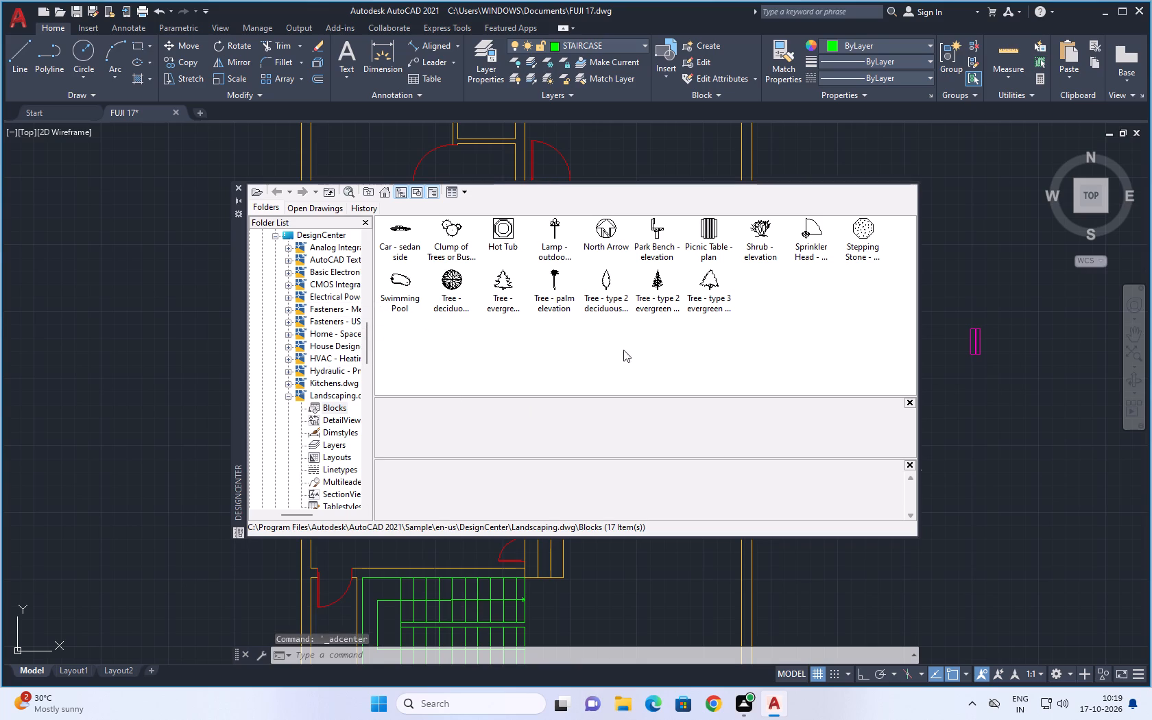
middle_drag(669, 343, 573, 335)
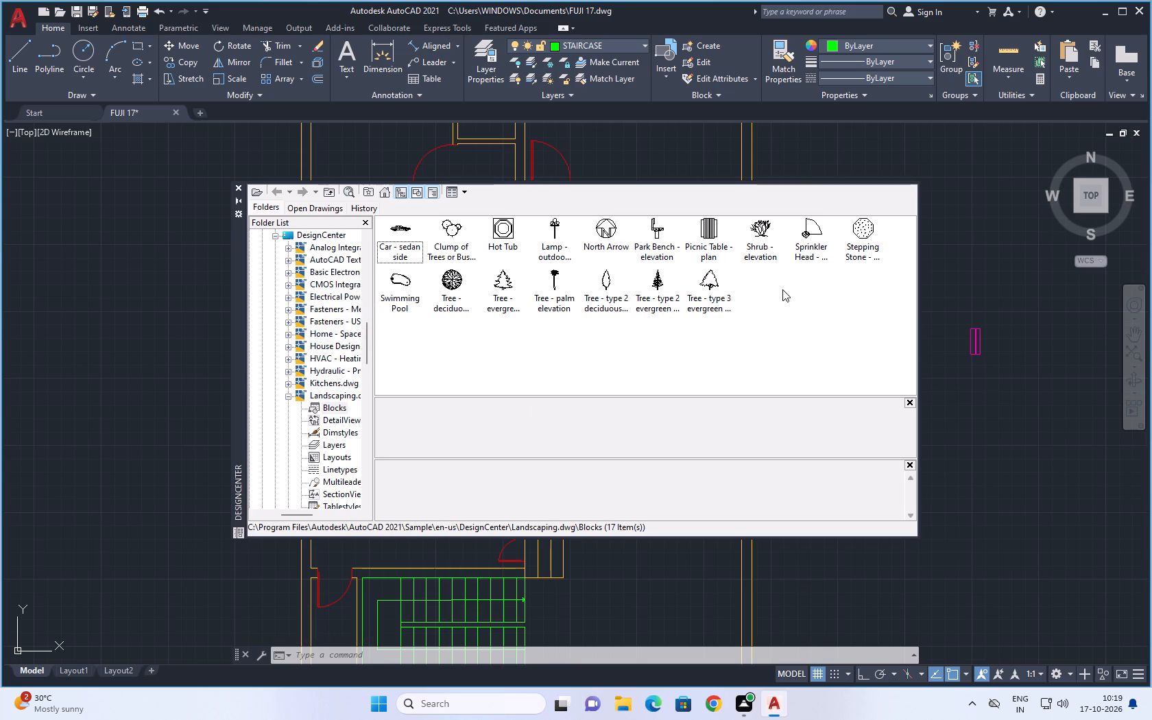
drag(763, 235, 1098, 368)
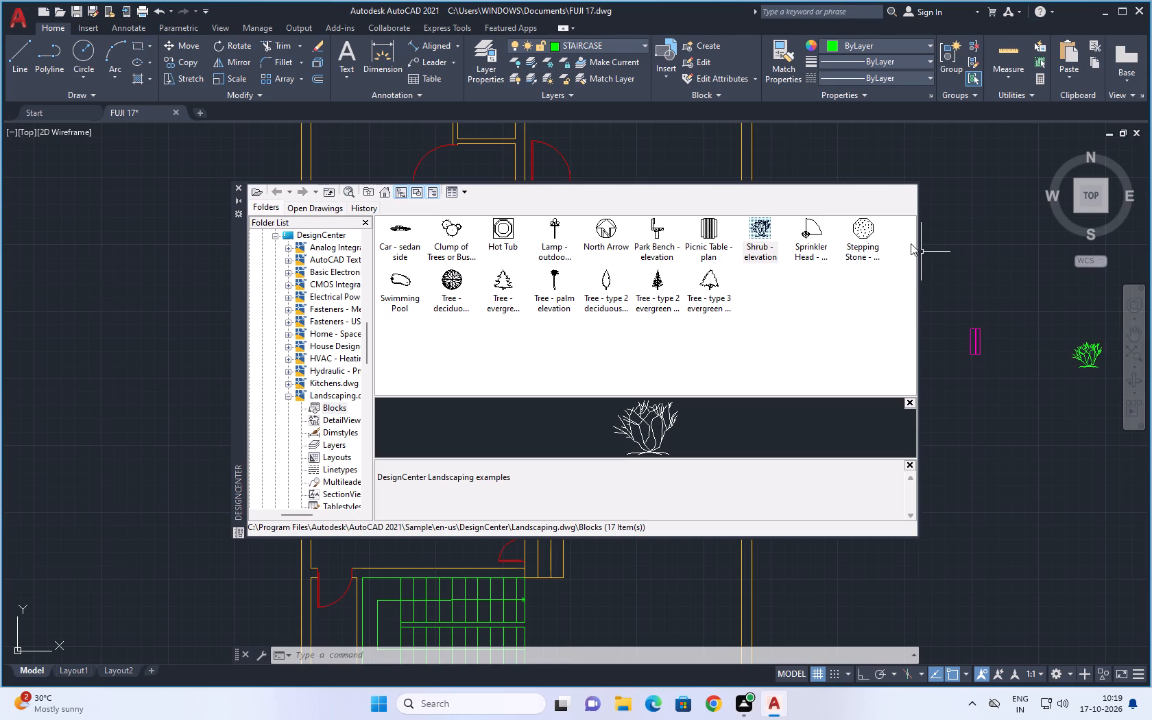
key(Escape)
Make EQUIPMENTS the current layer and insert the Car - sedan side block outside the plan's right wall, above the shrub.
click(629, 45)
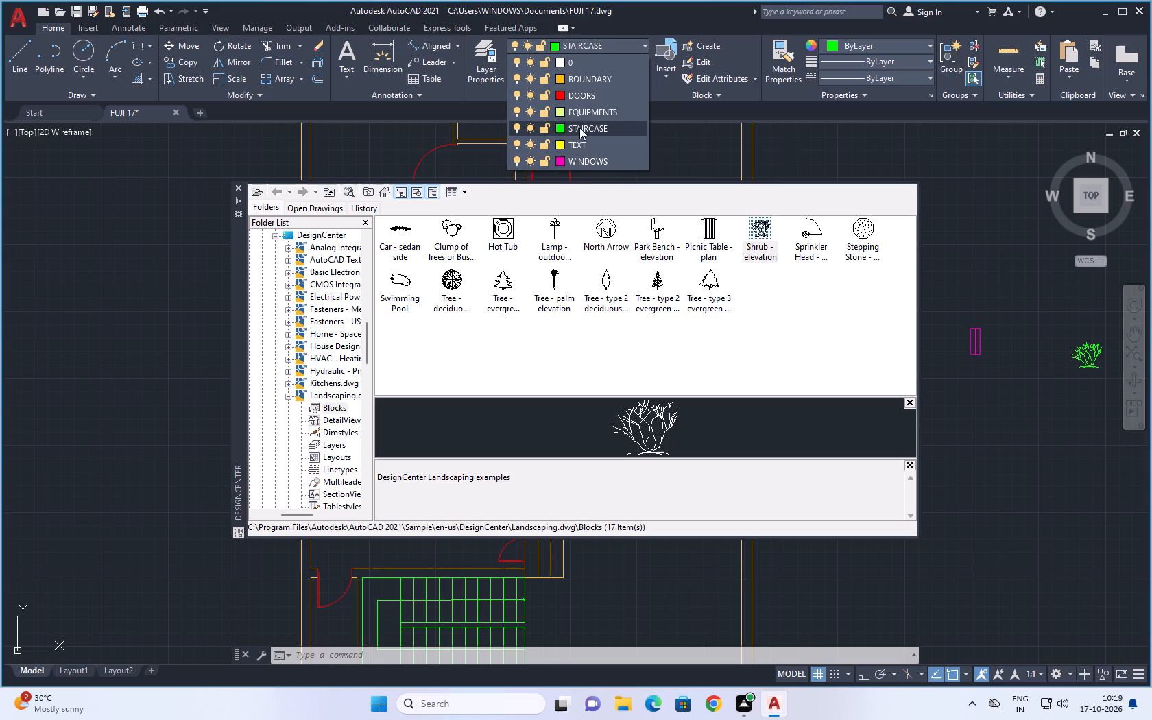
click(577, 109)
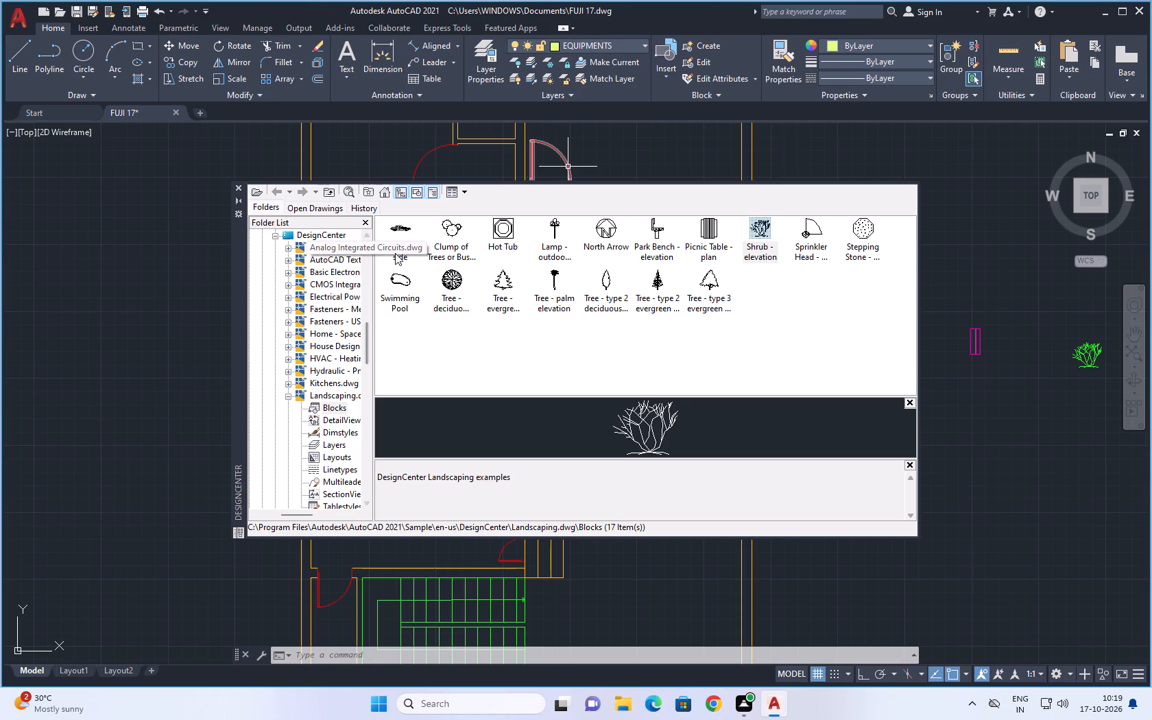
drag(399, 232, 1150, 479)
click(1092, 461)
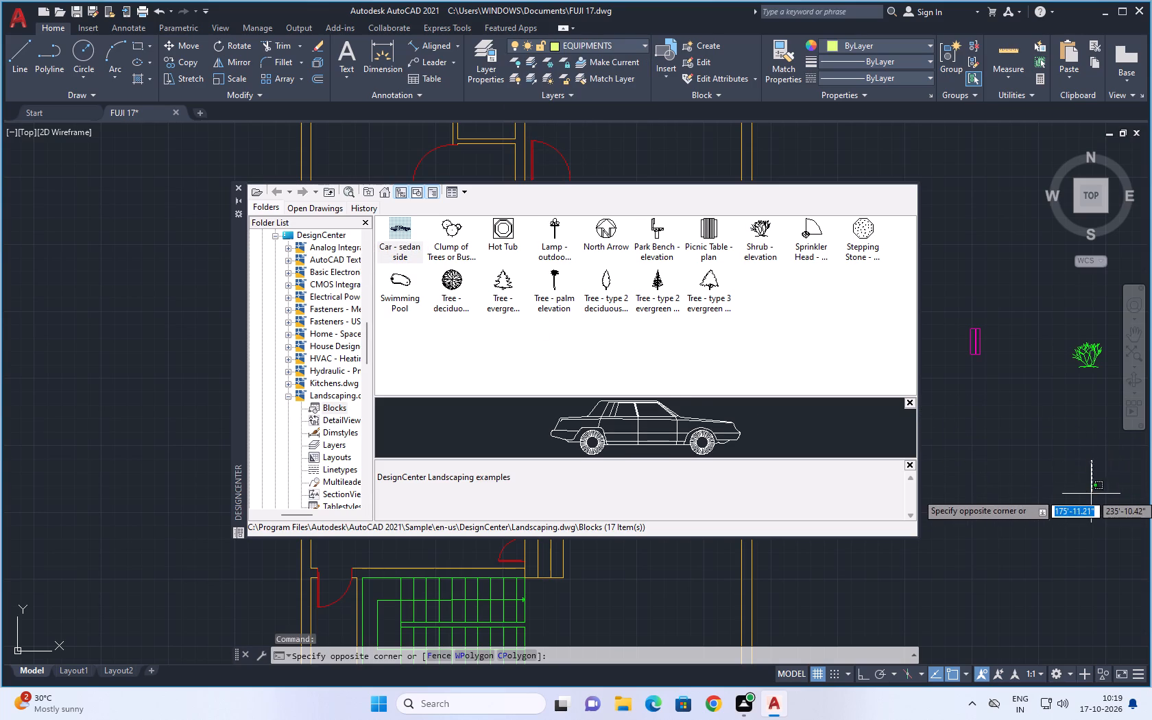
click(1083, 485)
drag(396, 232, 626, 232)
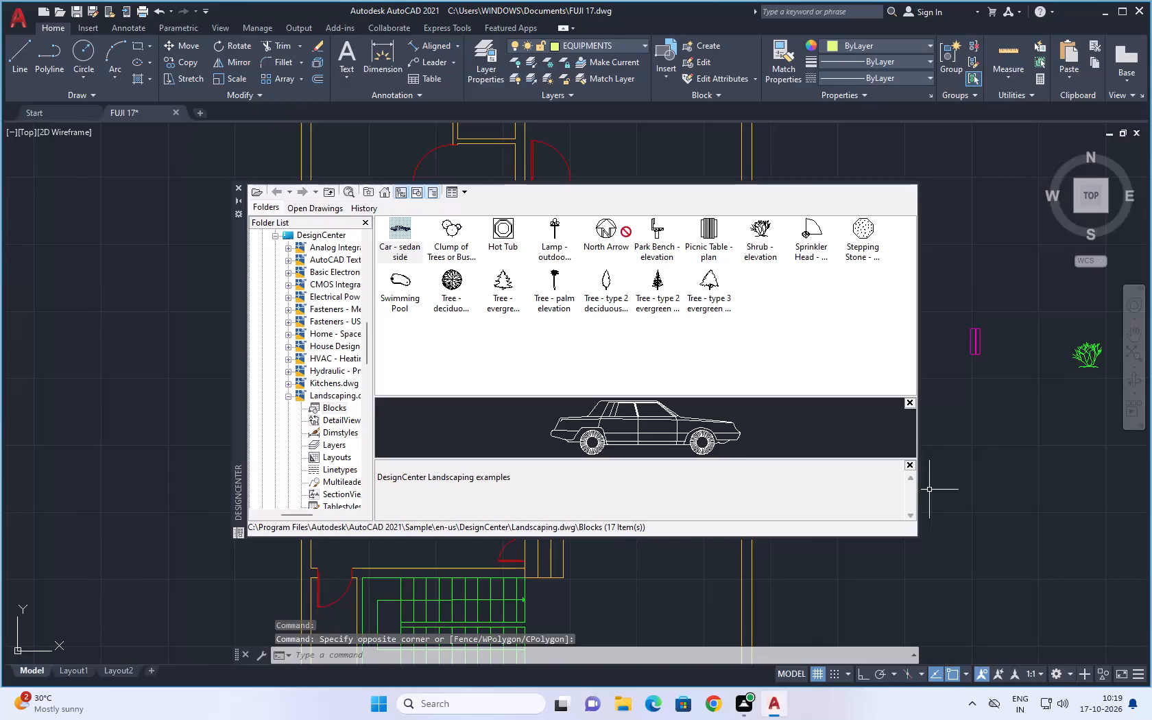
drag(626, 232, 1090, 245)
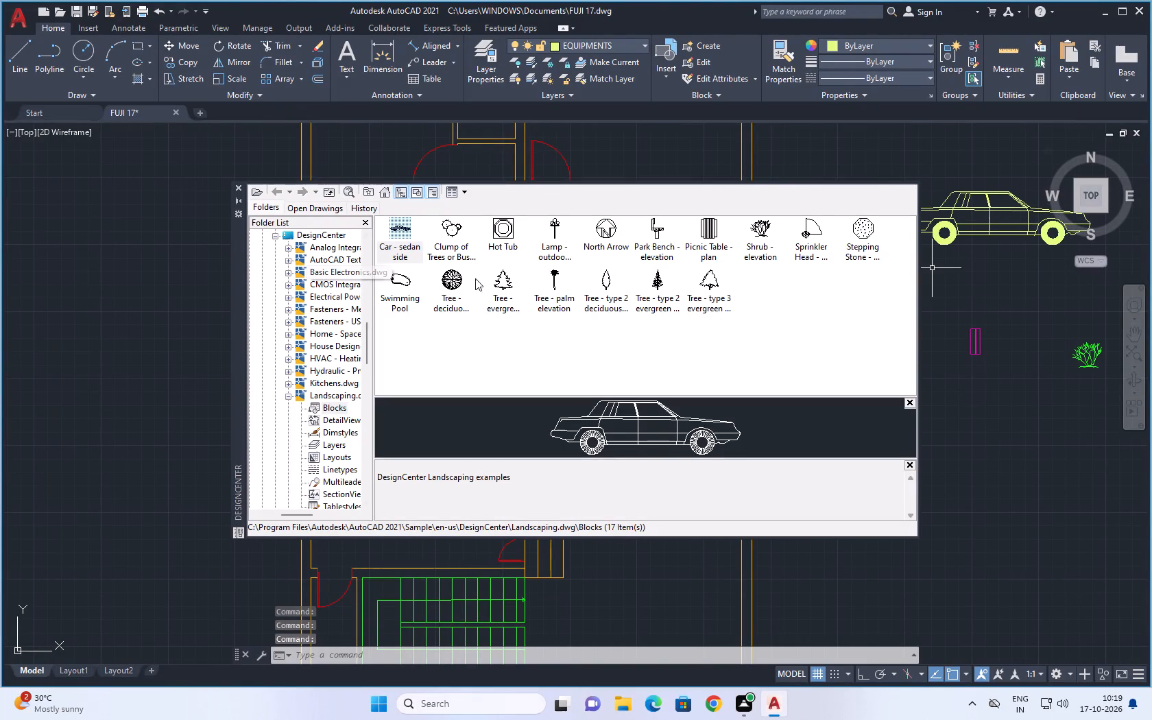
Insert the round plan-view deciduous tree and the first evergreen tree block below the shrub, outside the plan's right wall.
scroll(475, 308, up, 1)
drag(453, 283, 1042, 420)
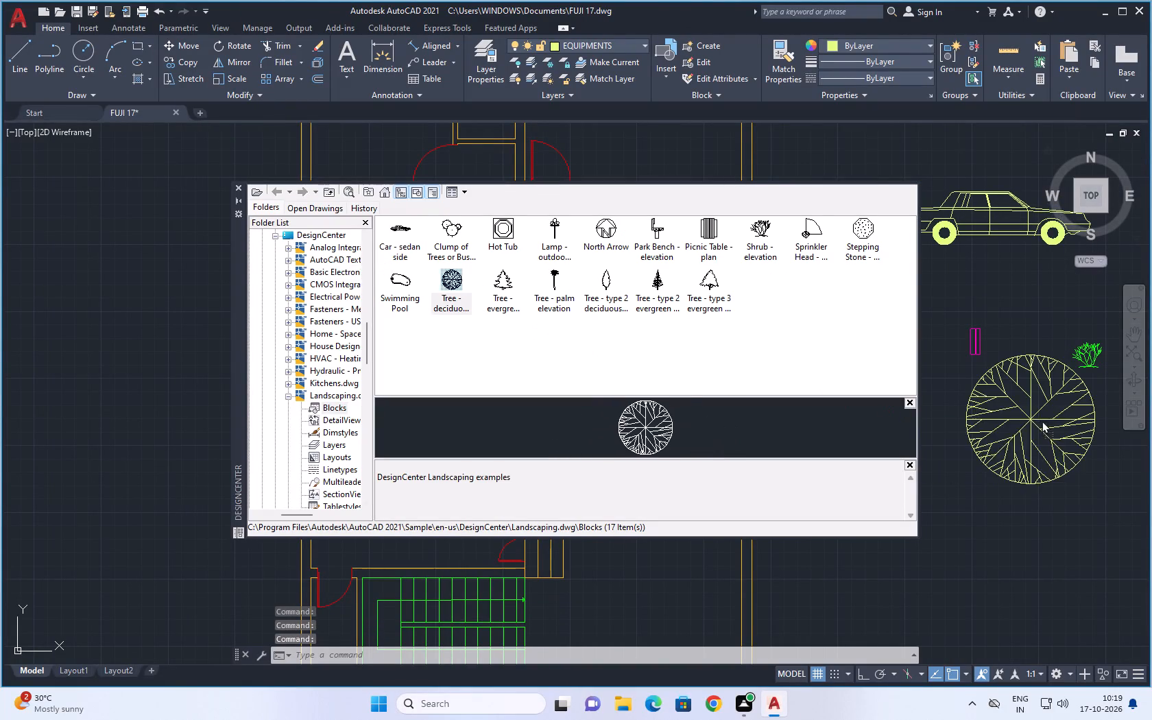
drag(1042, 420, 1056, 457)
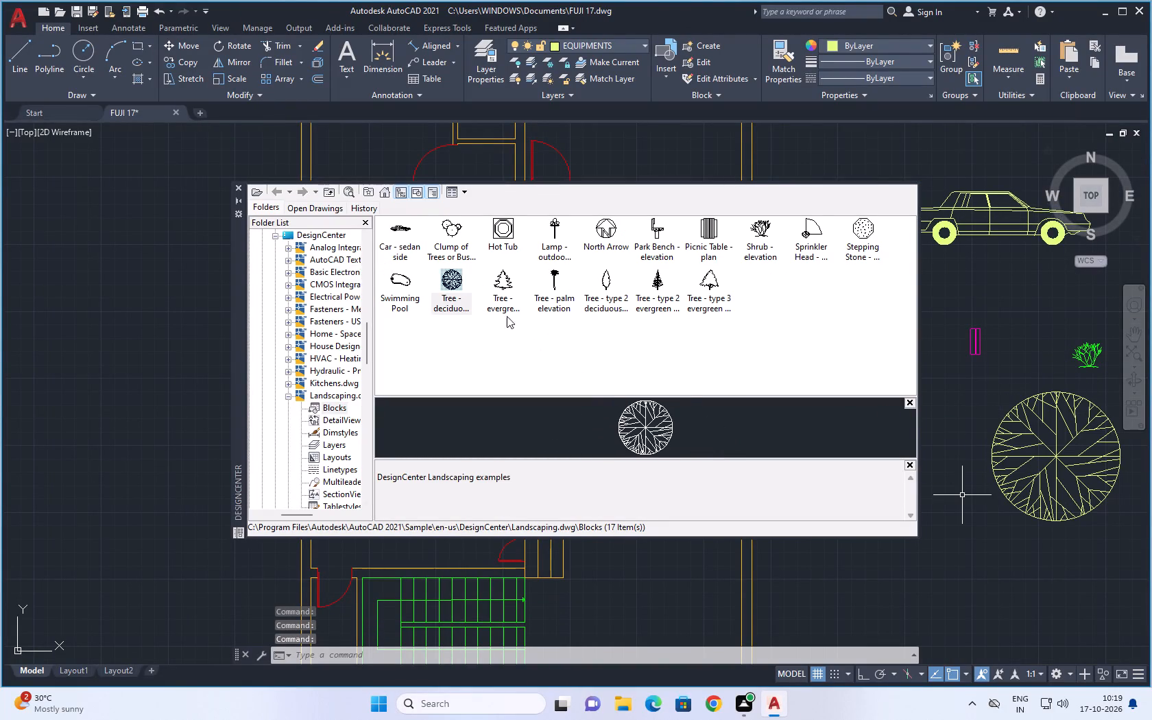
drag(500, 279, 965, 646)
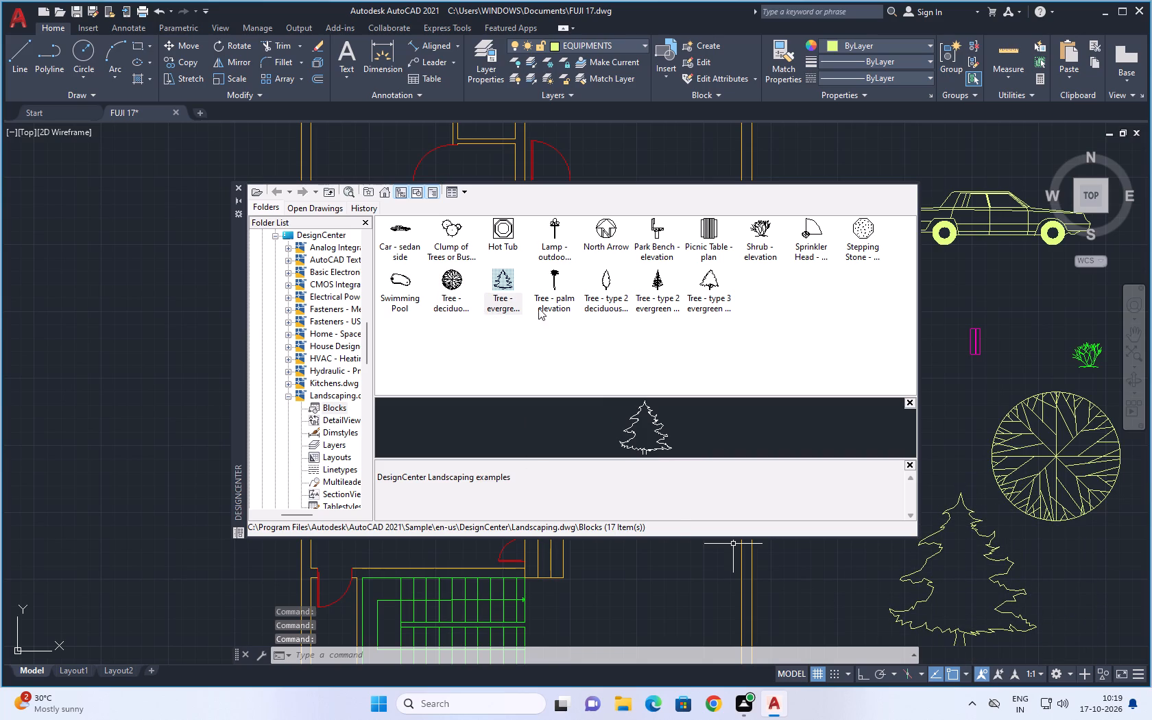
Insert the Tree - palm elevation and Tree - type 3 evergreen blocks in the empty area outside the plan's left wall.
drag(554, 290, 80, 273)
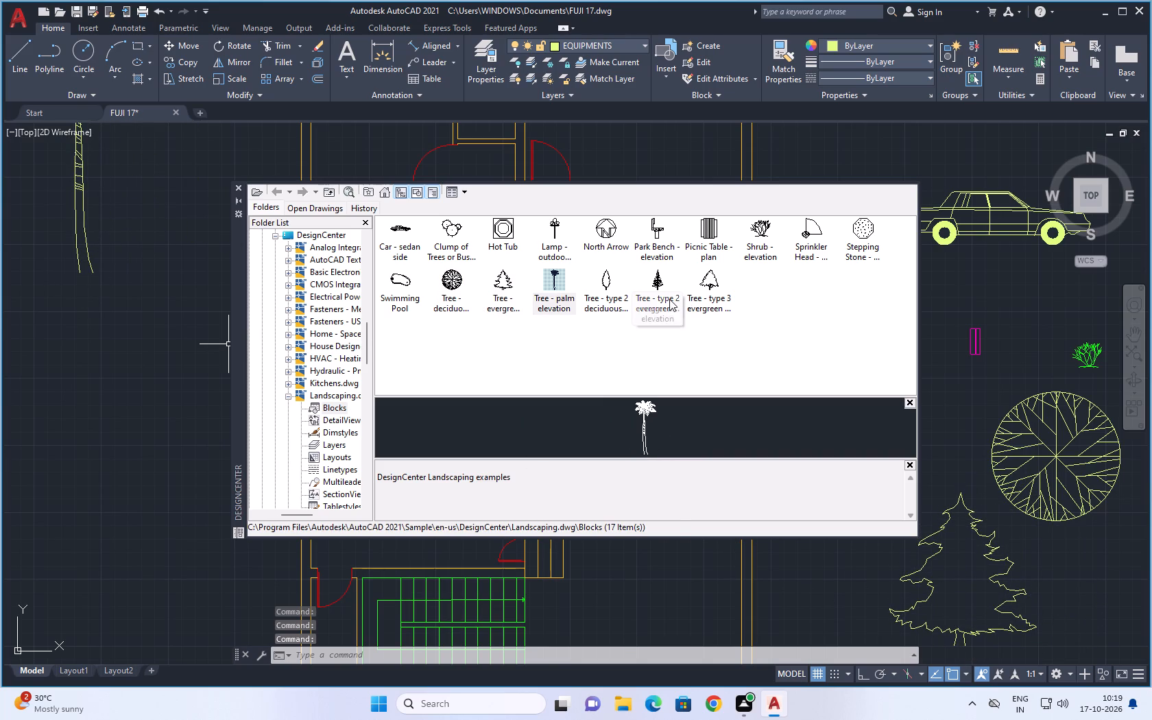
drag(662, 287, 41, 411)
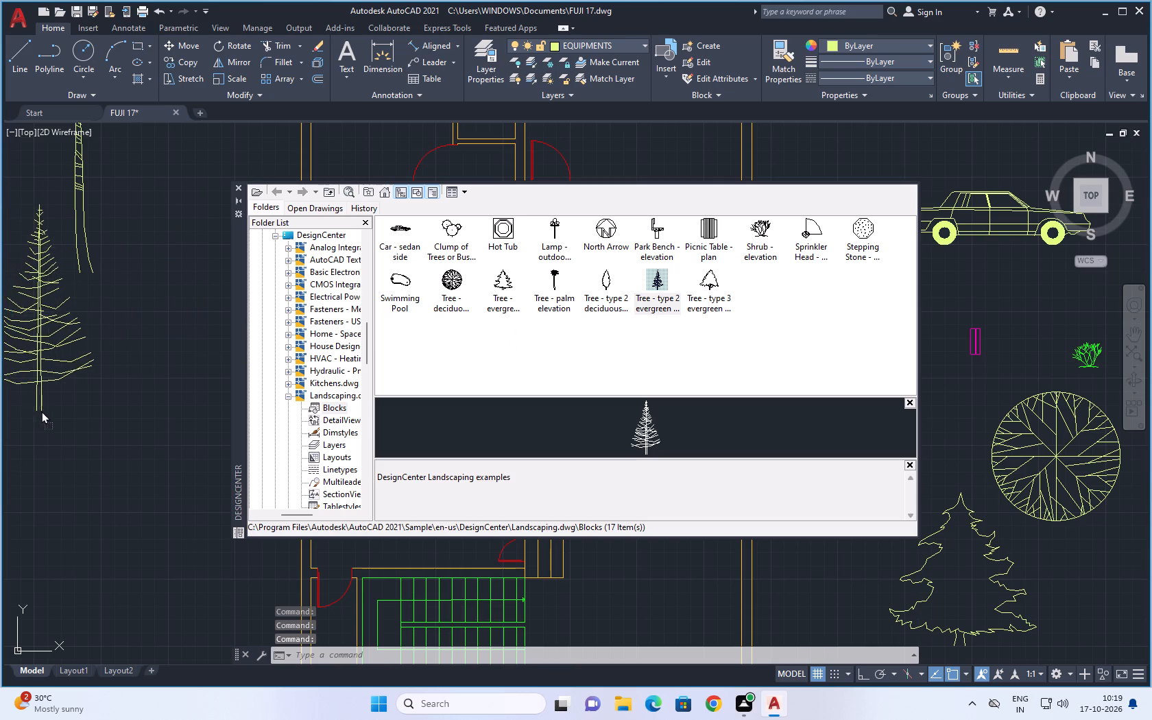
drag(41, 411, 660, 298)
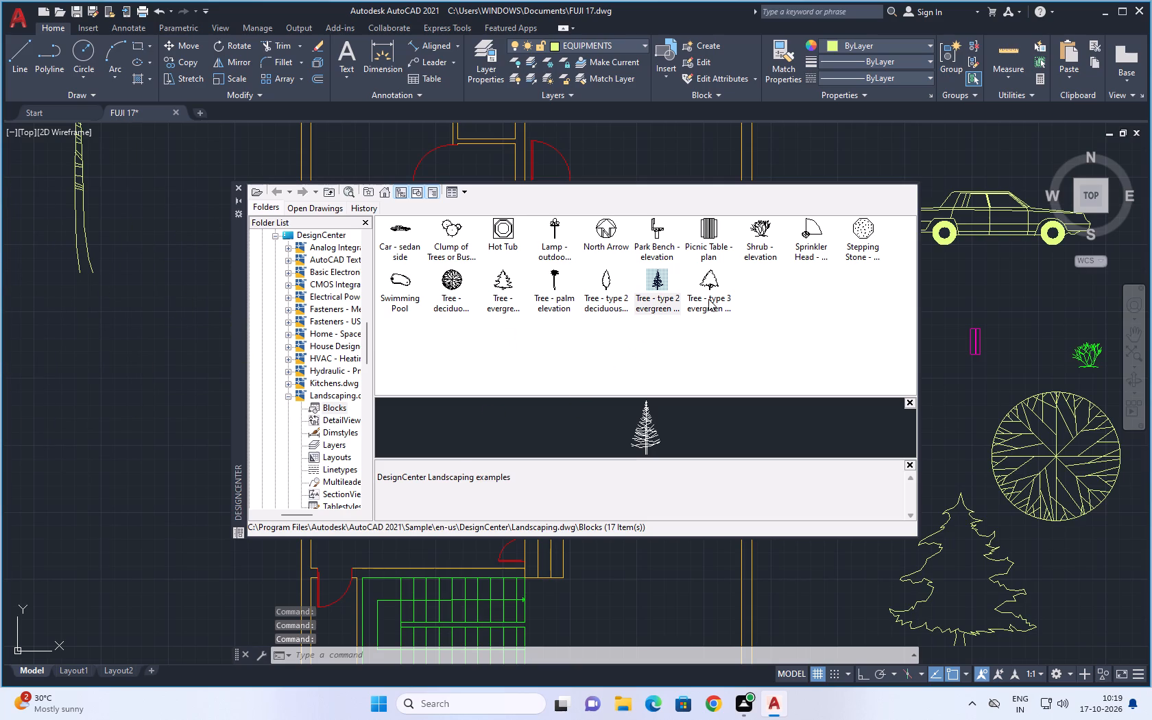
drag(712, 285, 71, 448)
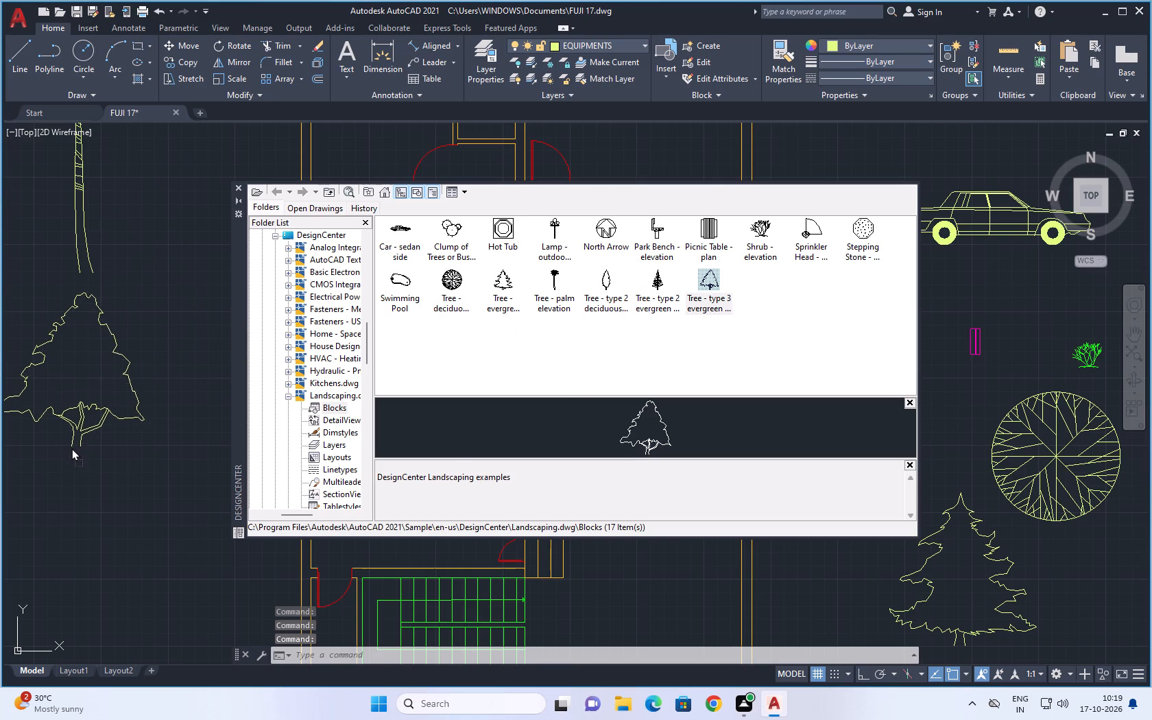
drag(71, 448, 70, 449)
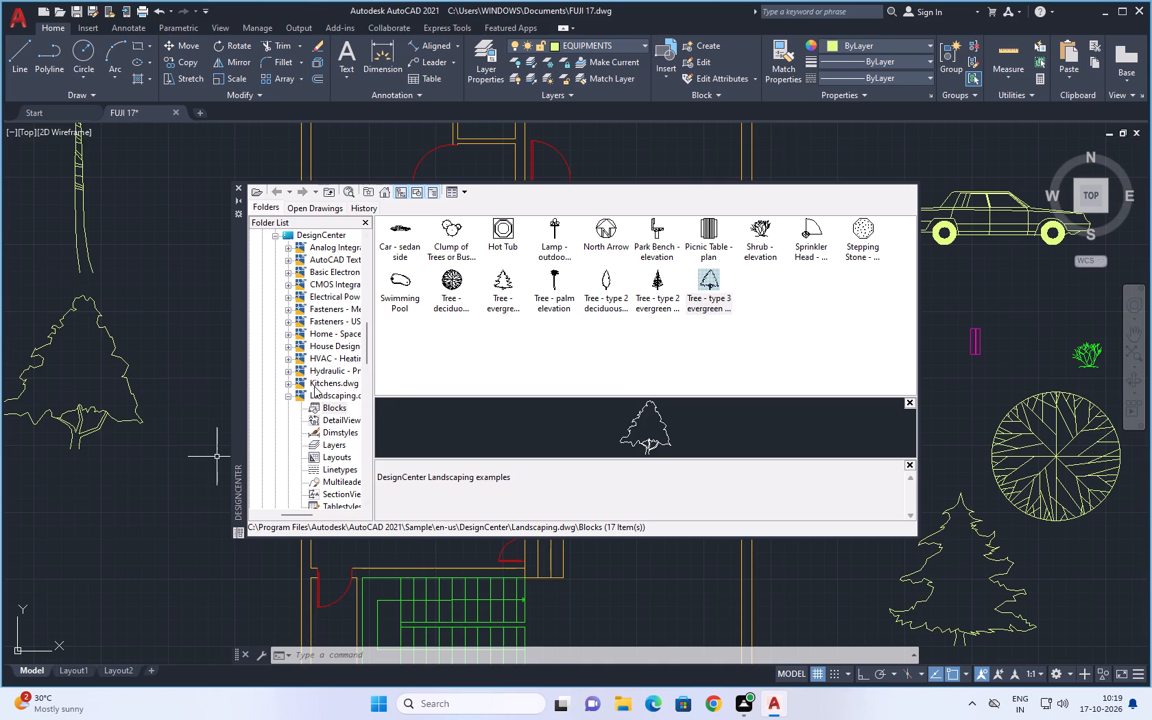
Insert the Microwave, Sink-double - 36 in top and Sink-single - 30 in top blocks from Kitchens.dwg below the type 3 evergreen tree.
click(289, 383)
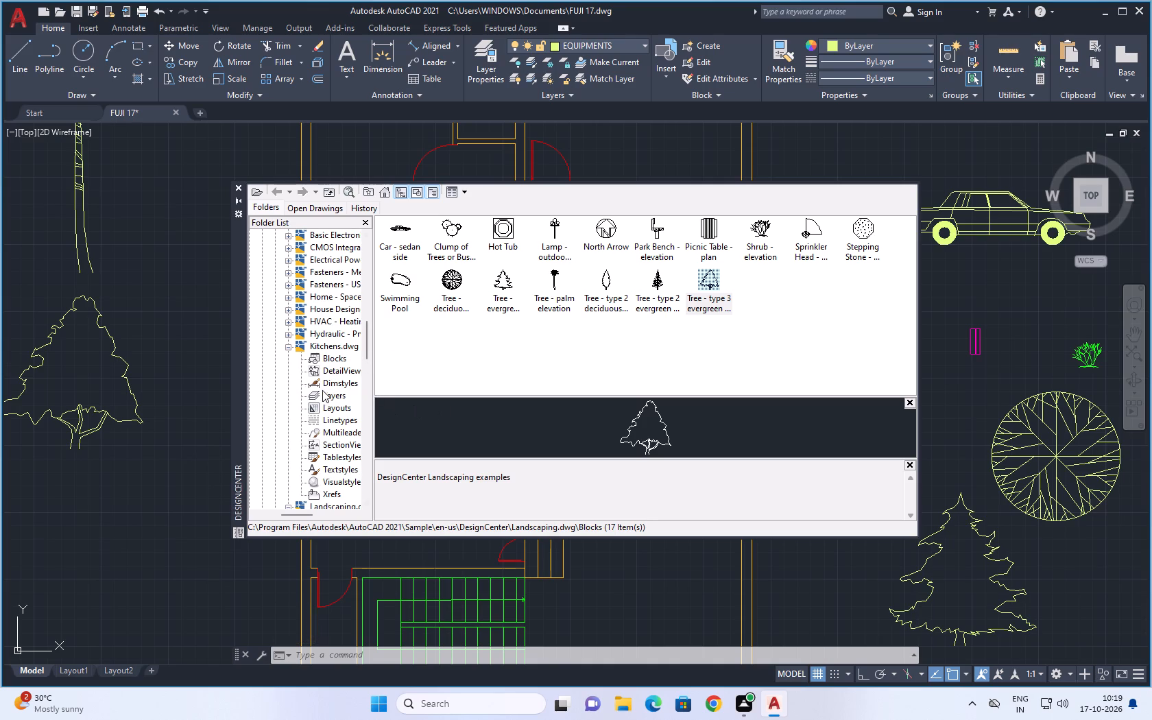
double_click(314, 357)
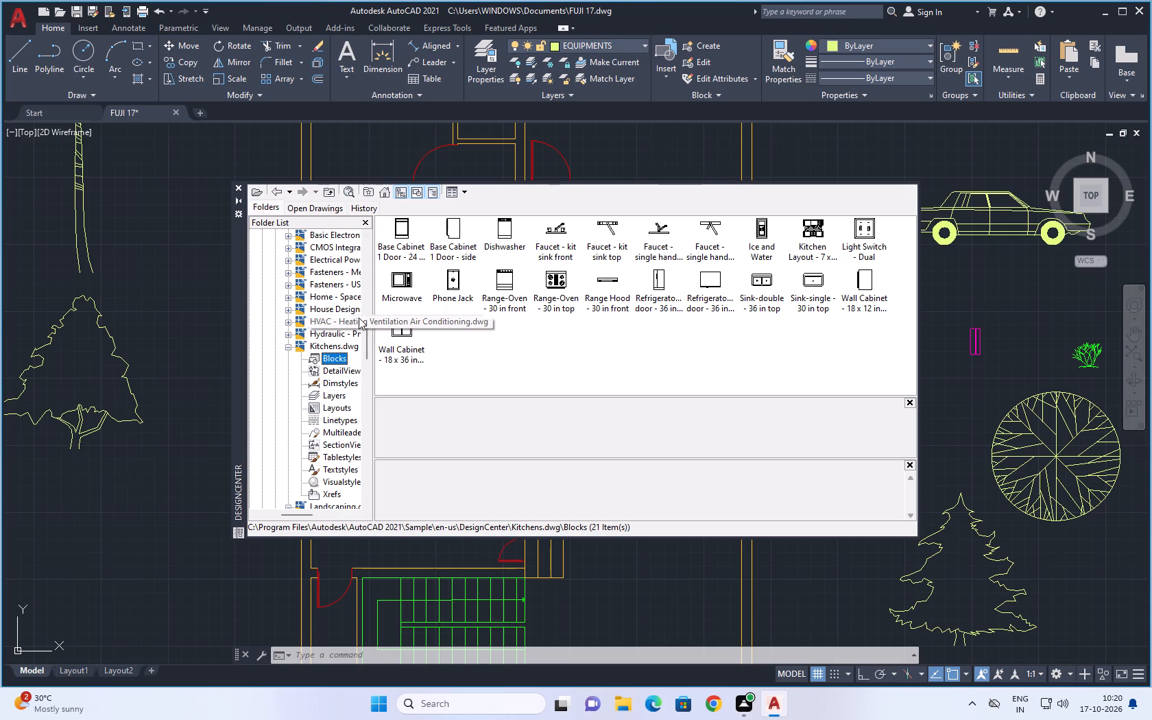
drag(403, 282, 24, 488)
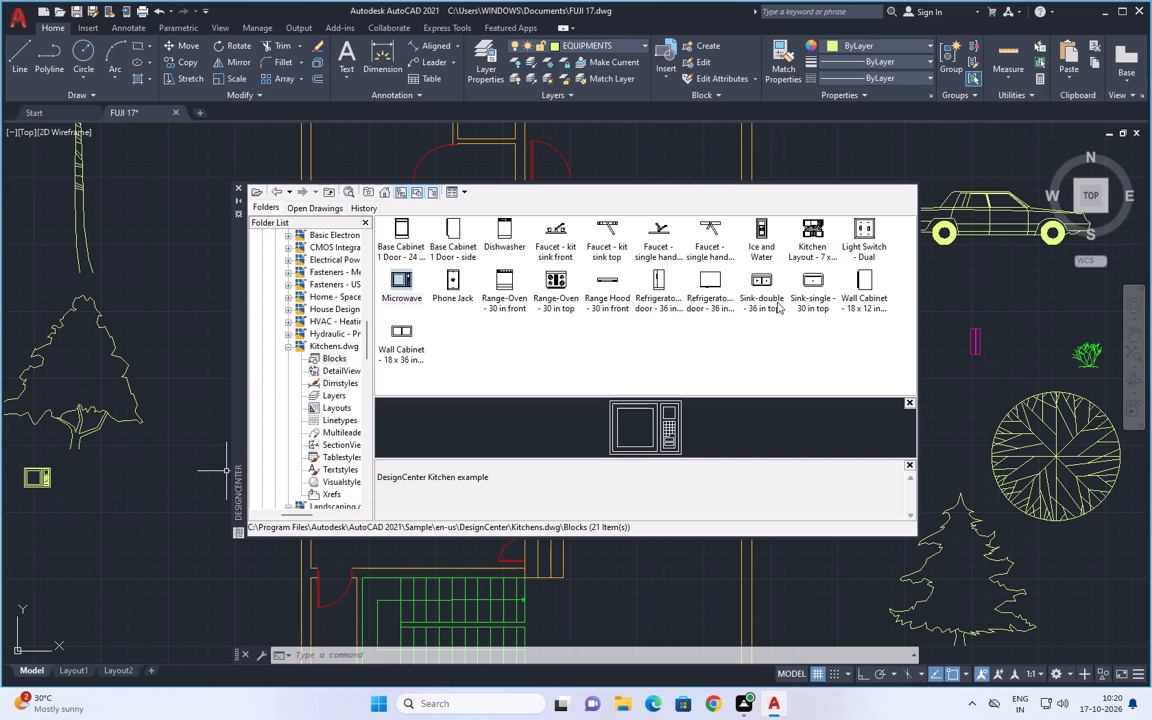
drag(767, 278, 359, 446)
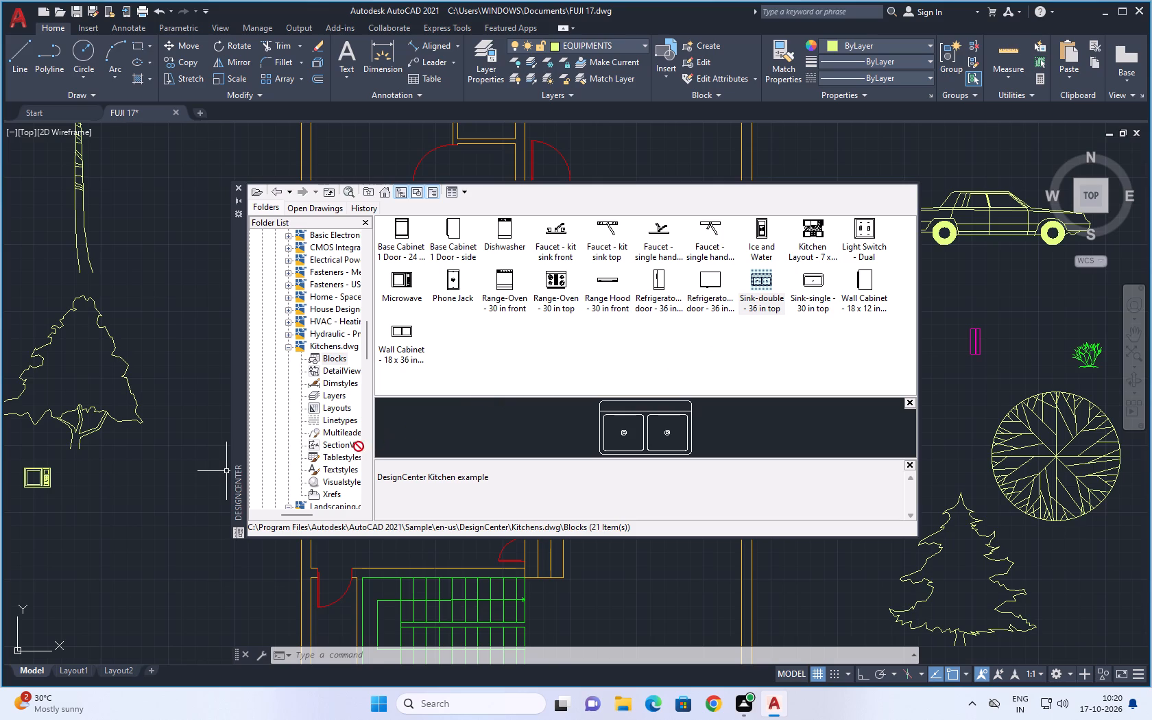
drag(359, 446, 124, 470)
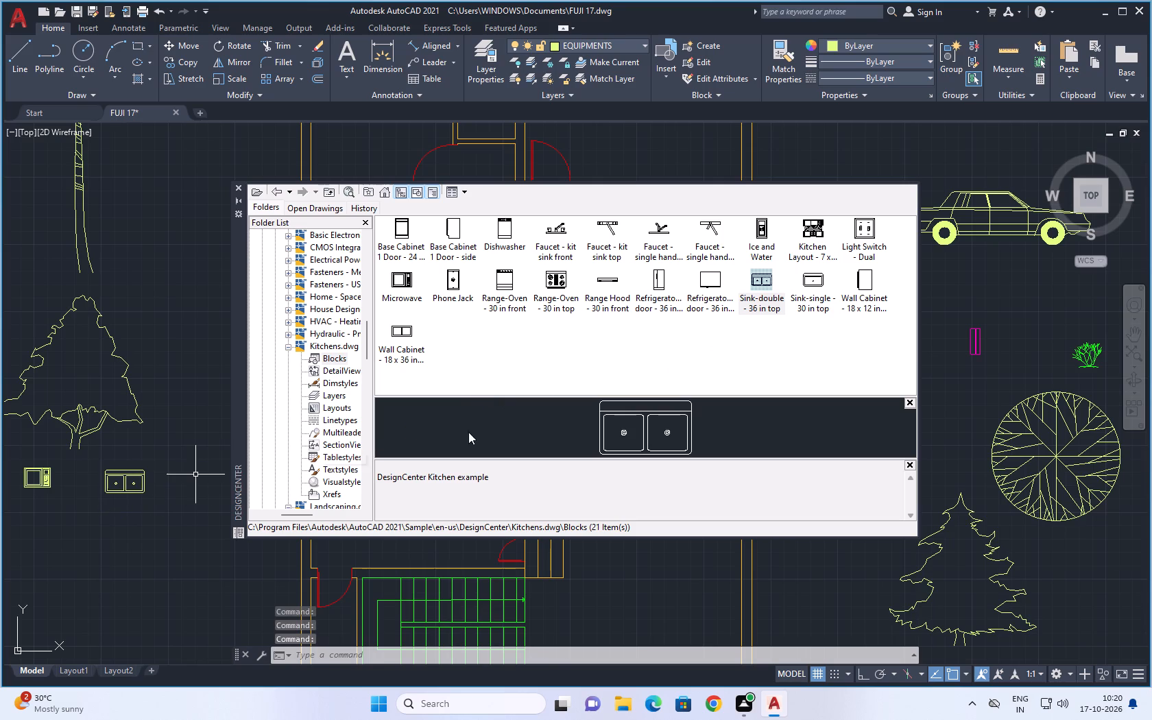
drag(813, 279, 107, 549)
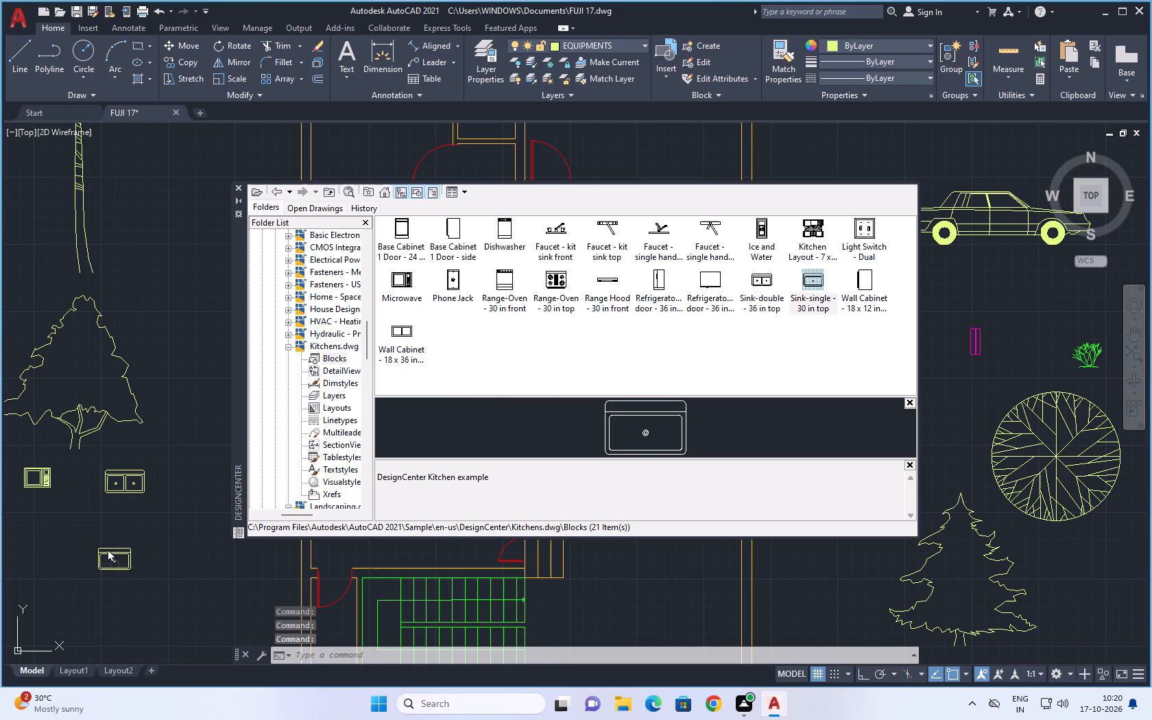
drag(107, 549, 36, 533)
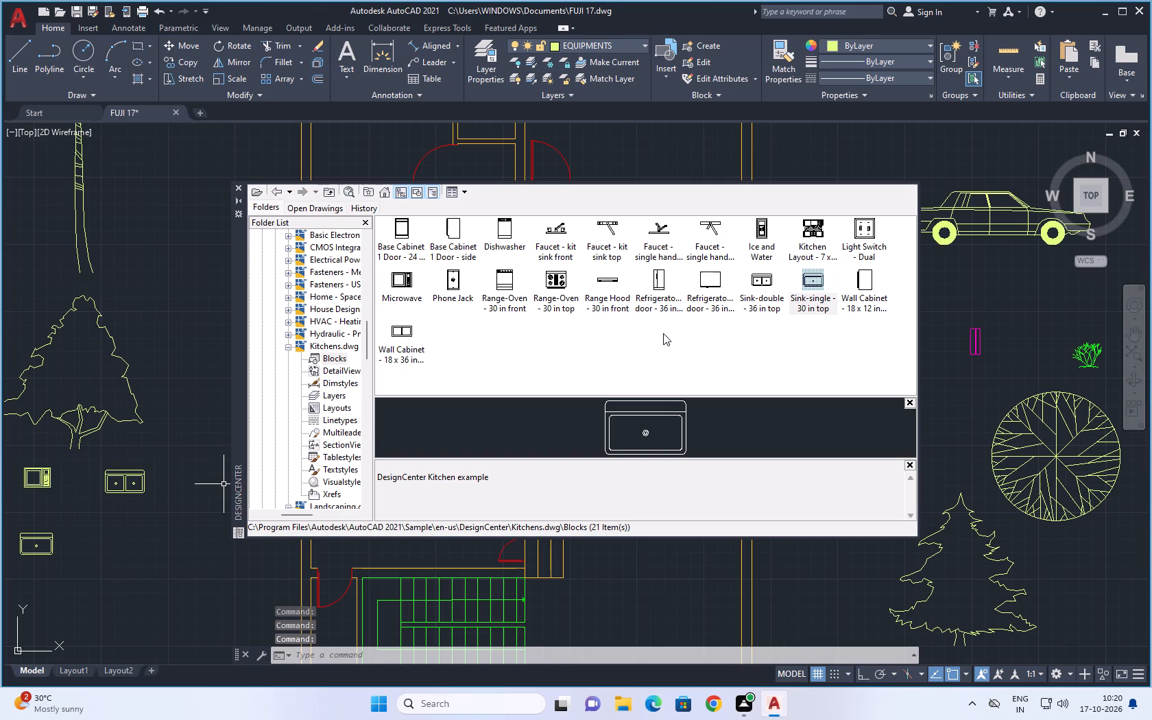
Insert the Toilet - top block from House Designer.dwg beside the single sink, outside the plan's left wall.
click(285, 309)
click(324, 322)
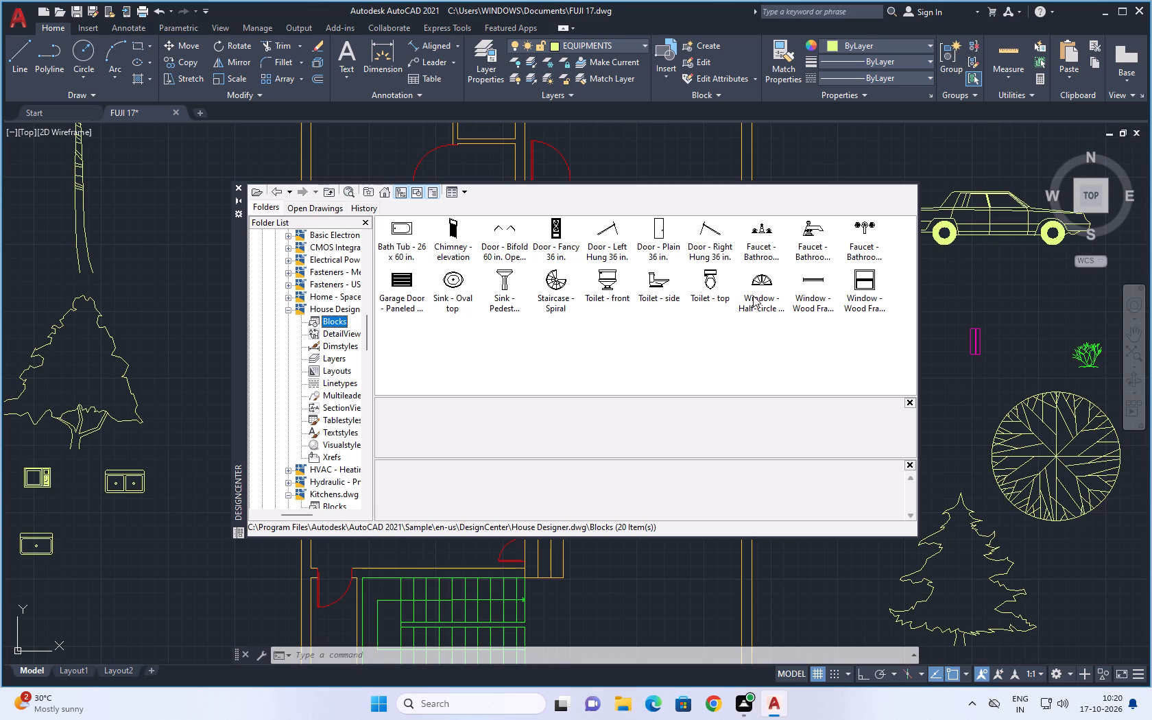
drag(712, 275, 86, 533)
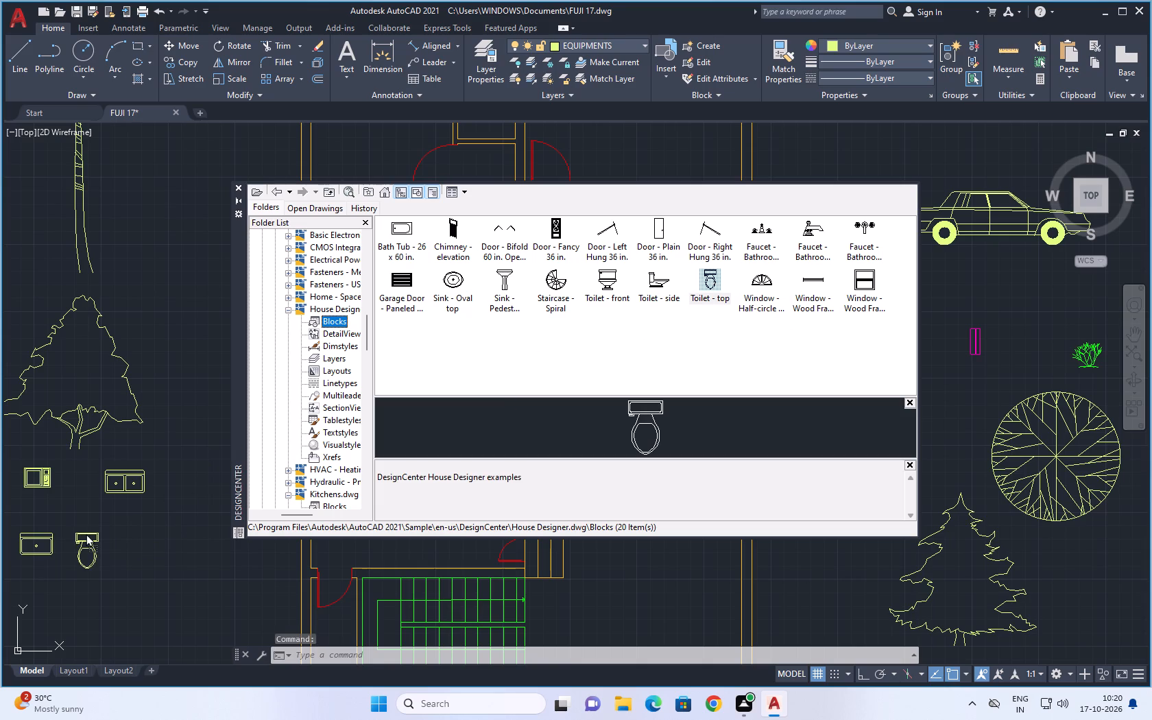
drag(86, 533, 97, 534)
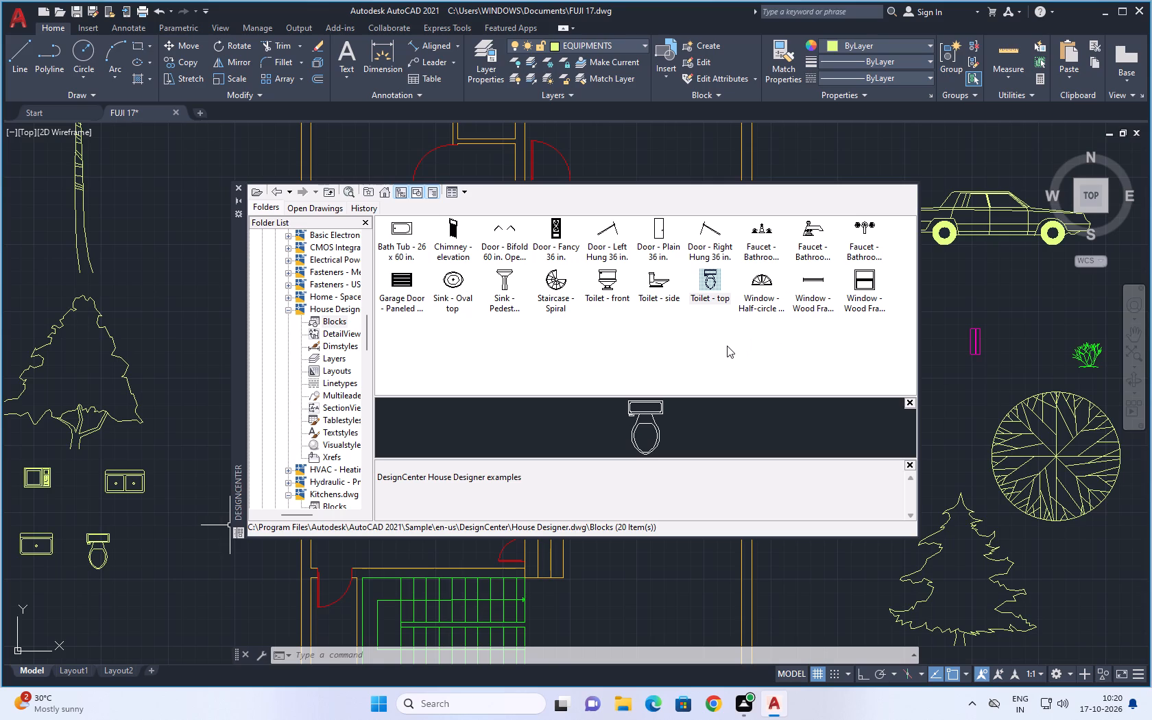
Insert the Chair - Desk and Chair - Rocking blocks from Home - Space Planner.dwg side by side in the empty area above the car.
click(288, 299)
double_click(321, 311)
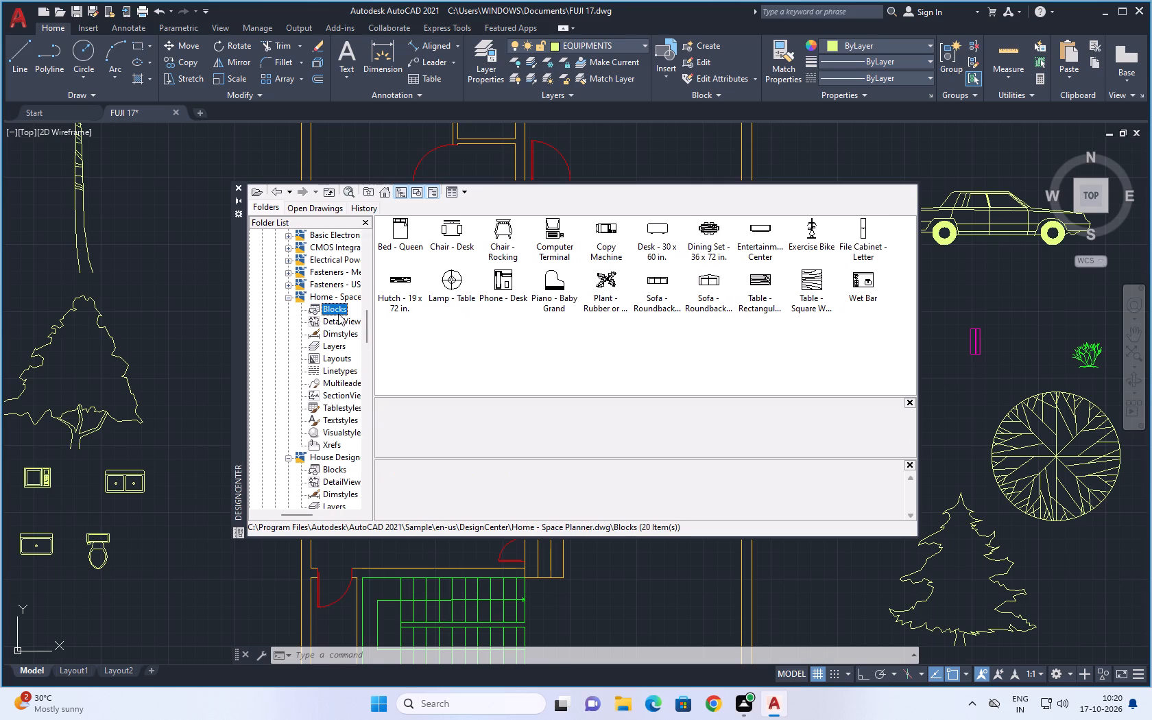
scroll(477, 358, up, 1)
scroll(747, 347, down, 1)
scroll(1005, 356, down, 2)
middle_drag(1019, 348, 973, 412)
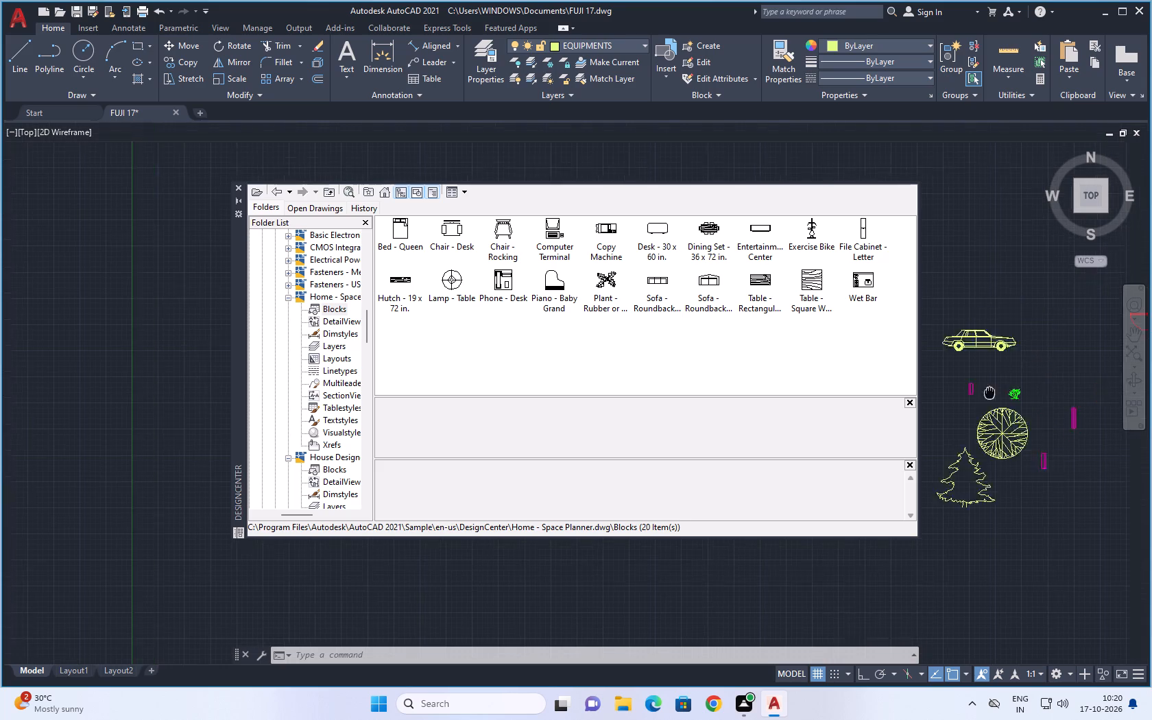
middle_drag(973, 412, 939, 460)
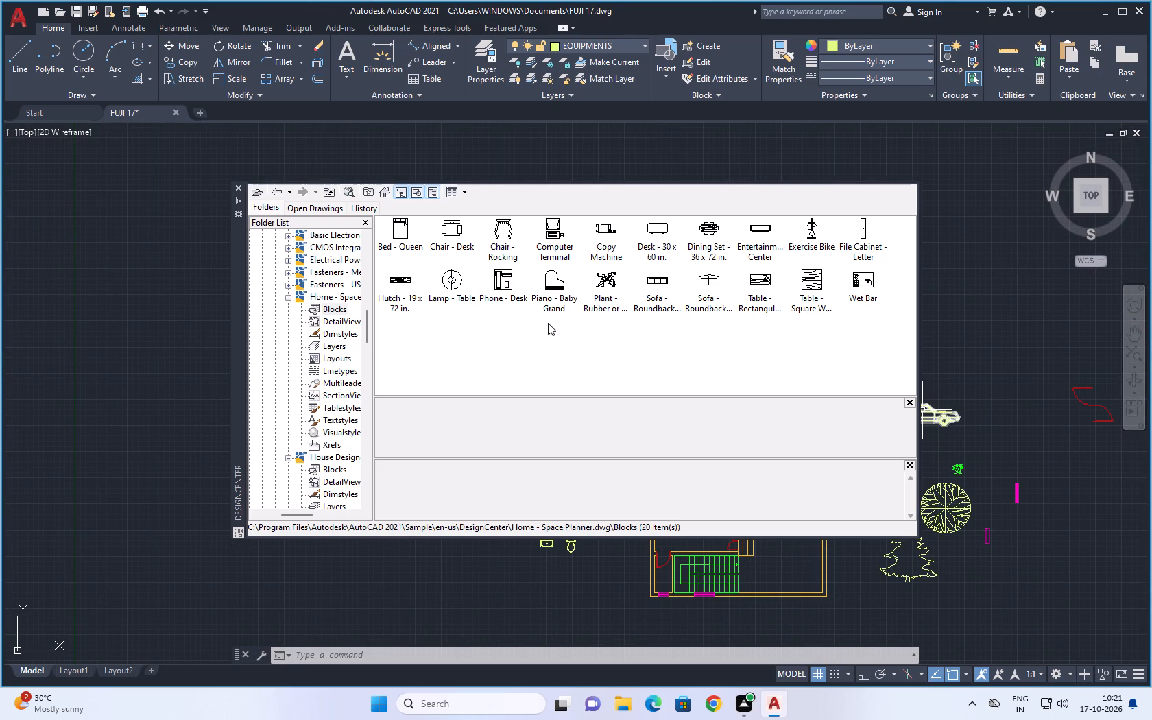
drag(452, 237, 896, 175)
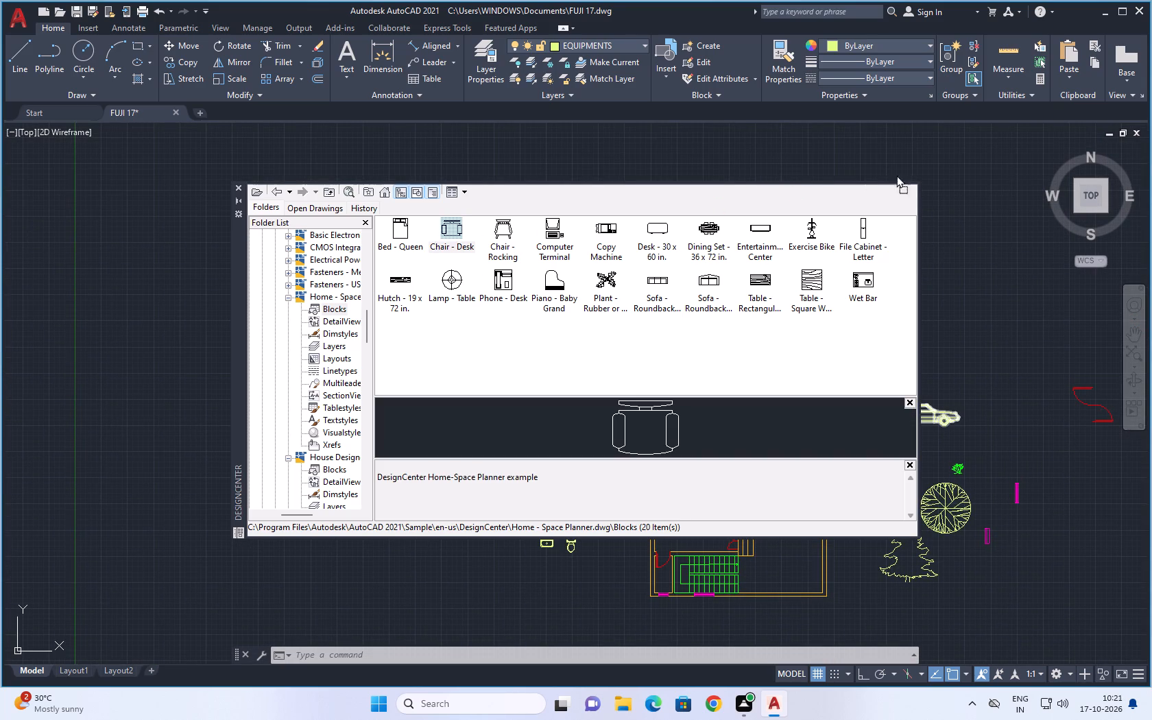
drag(896, 175, 971, 196)
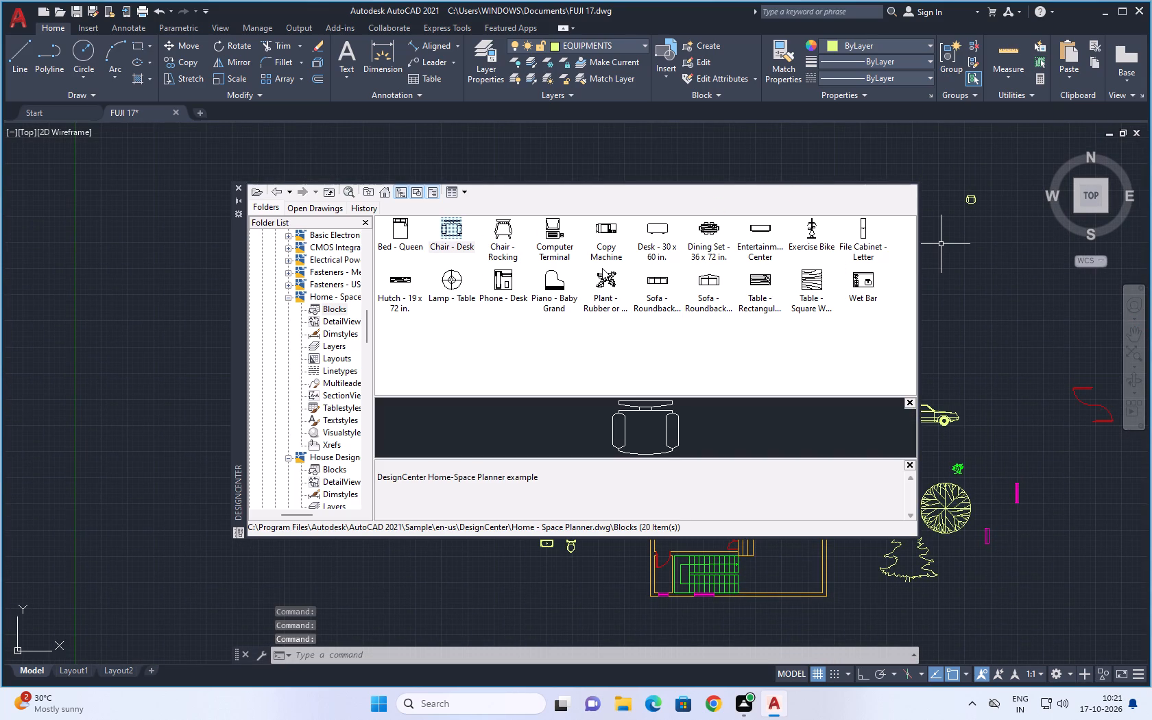
drag(502, 239, 960, 226)
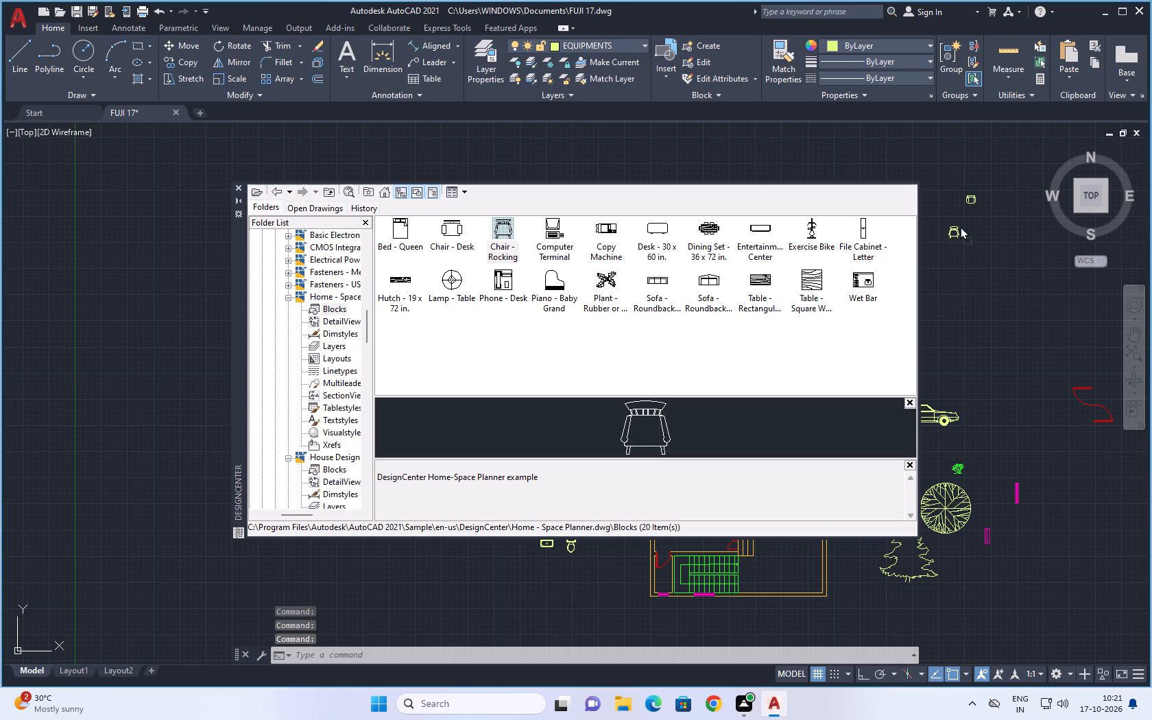
drag(960, 226, 1002, 204)
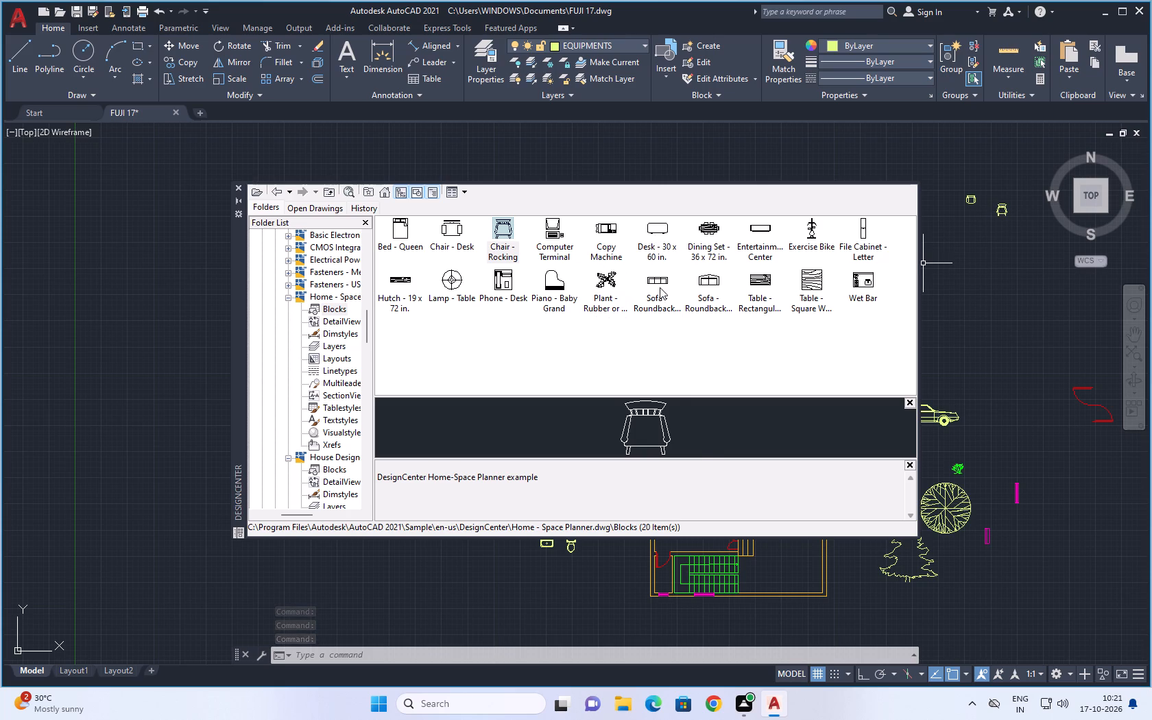
Insert the three-seat roundback sofa, the 5 ft roundback loveseat and the rectangular wood table near the two chairs.
drag(660, 287, 1043, 200)
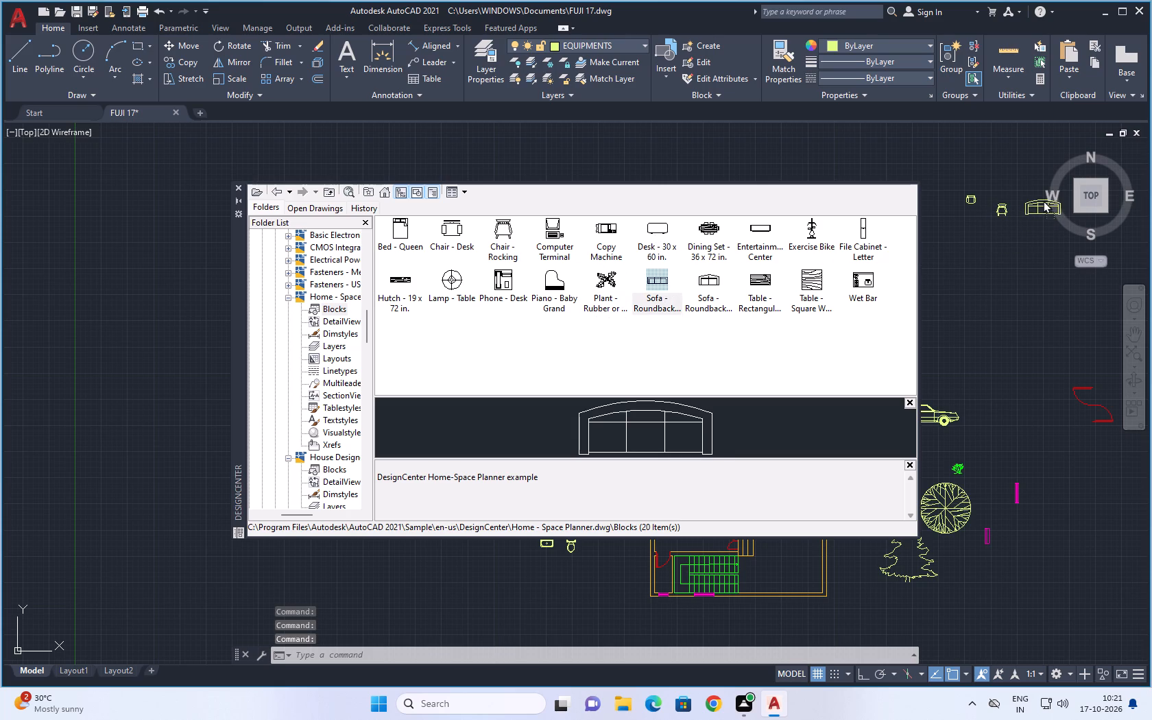
drag(1043, 200, 1036, 215)
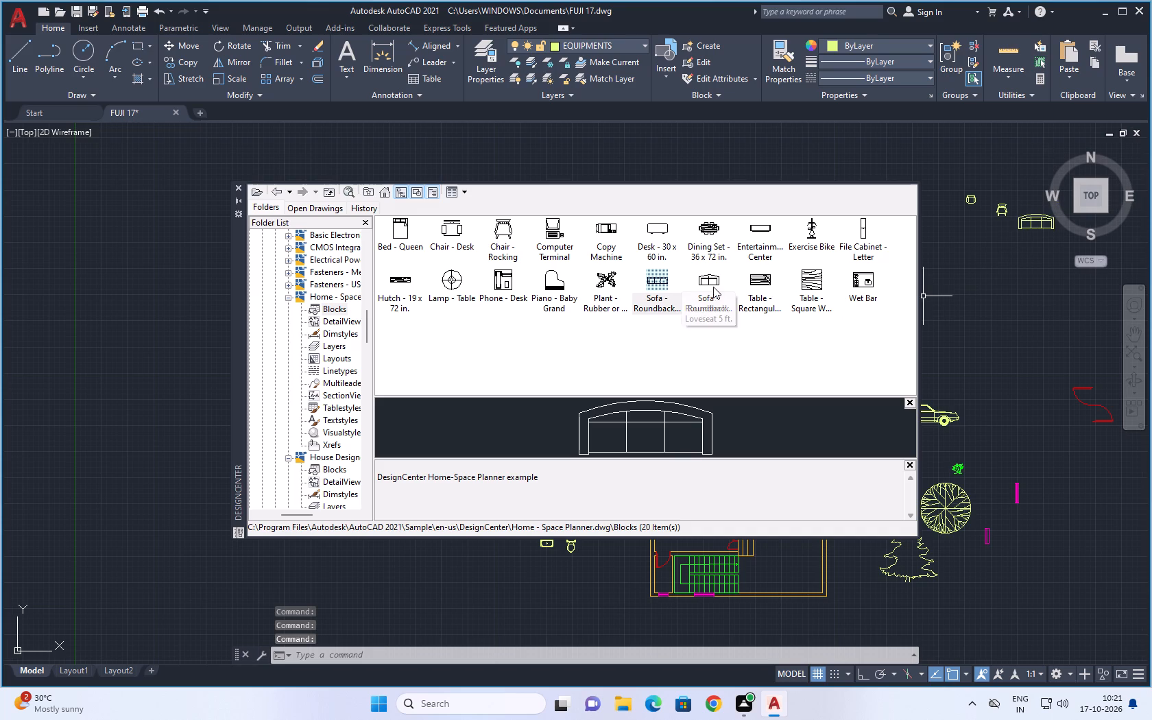
drag(712, 285, 1058, 244)
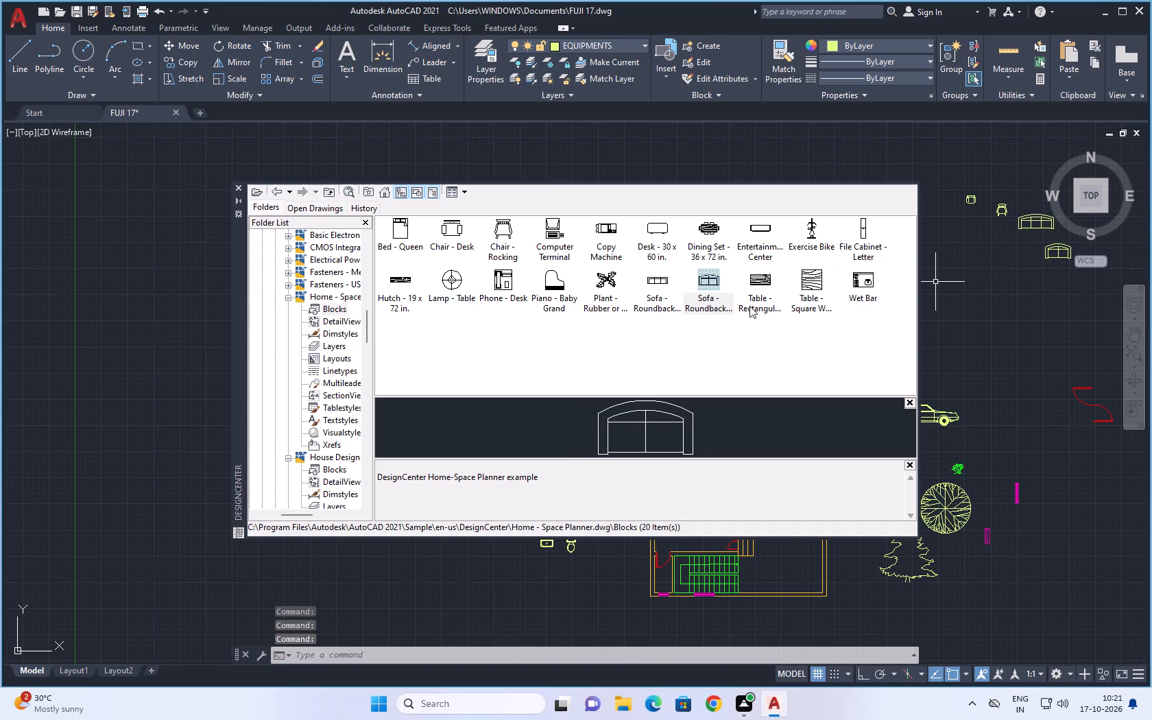
drag(754, 286, 1005, 247)
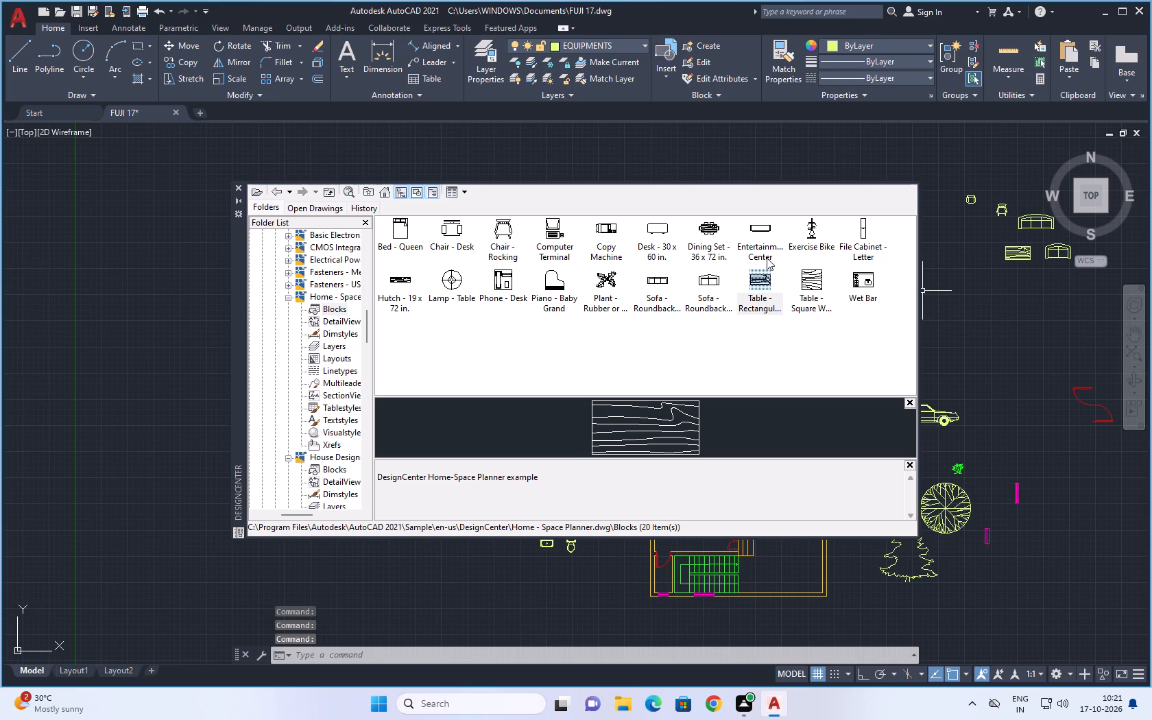
Insert the Dining Set - 36 x 72 in. block below the loveseat and the Bed - Queen block above the chairs, and close DesignCenter.
drag(712, 238, 1040, 291)
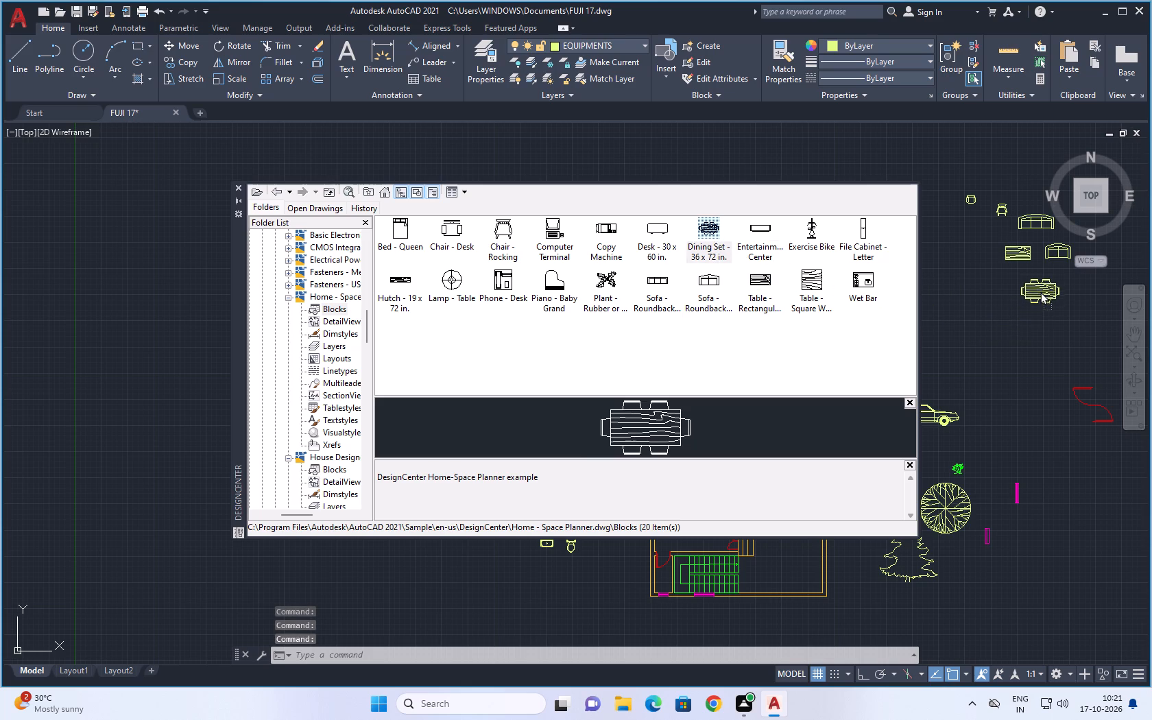
drag(1040, 291, 1040, 289)
scroll(584, 293, up, 1)
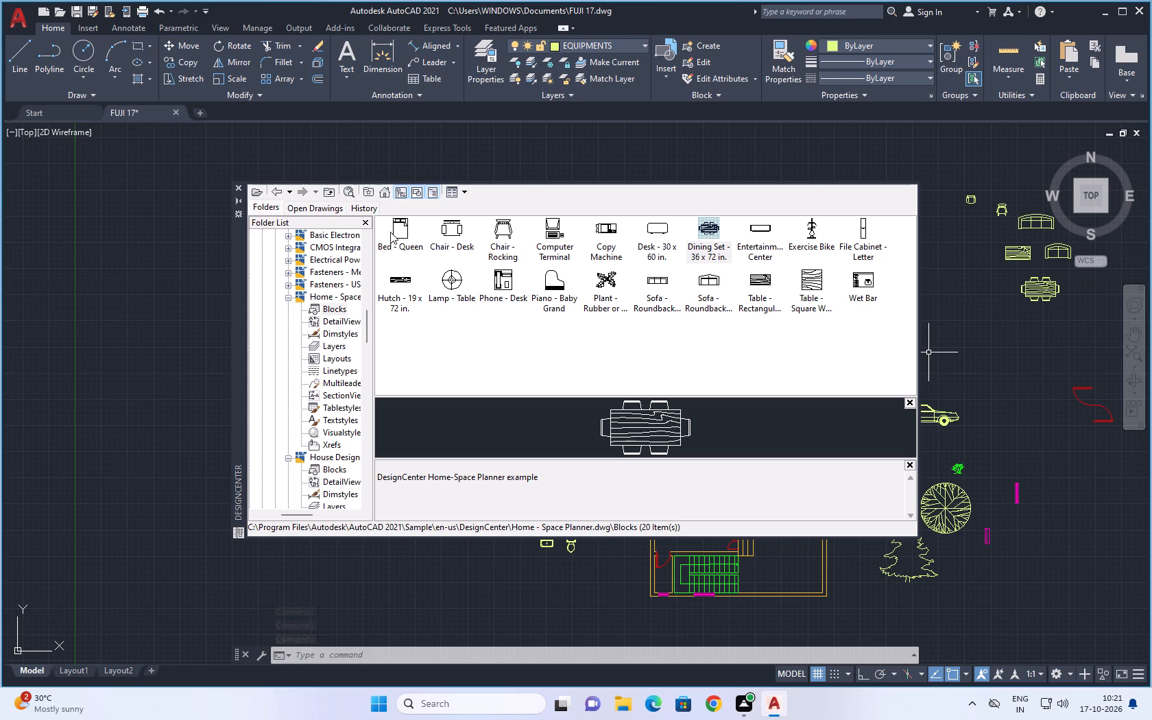
drag(398, 232, 974, 146)
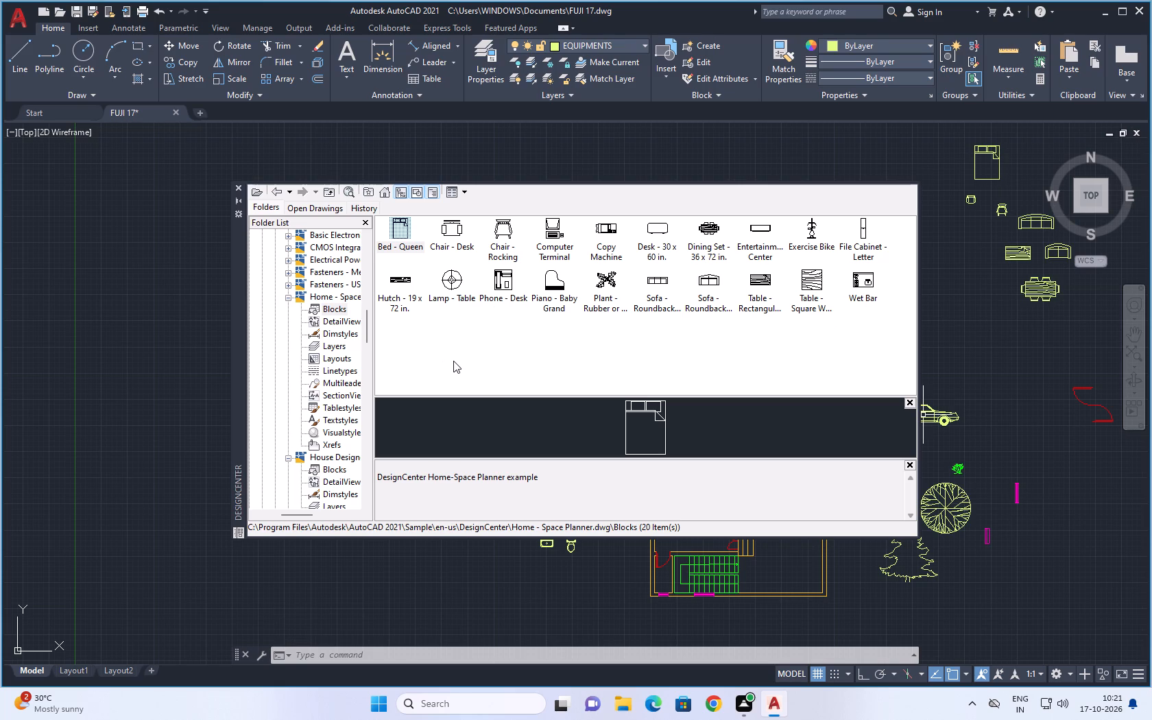
click(238, 185)
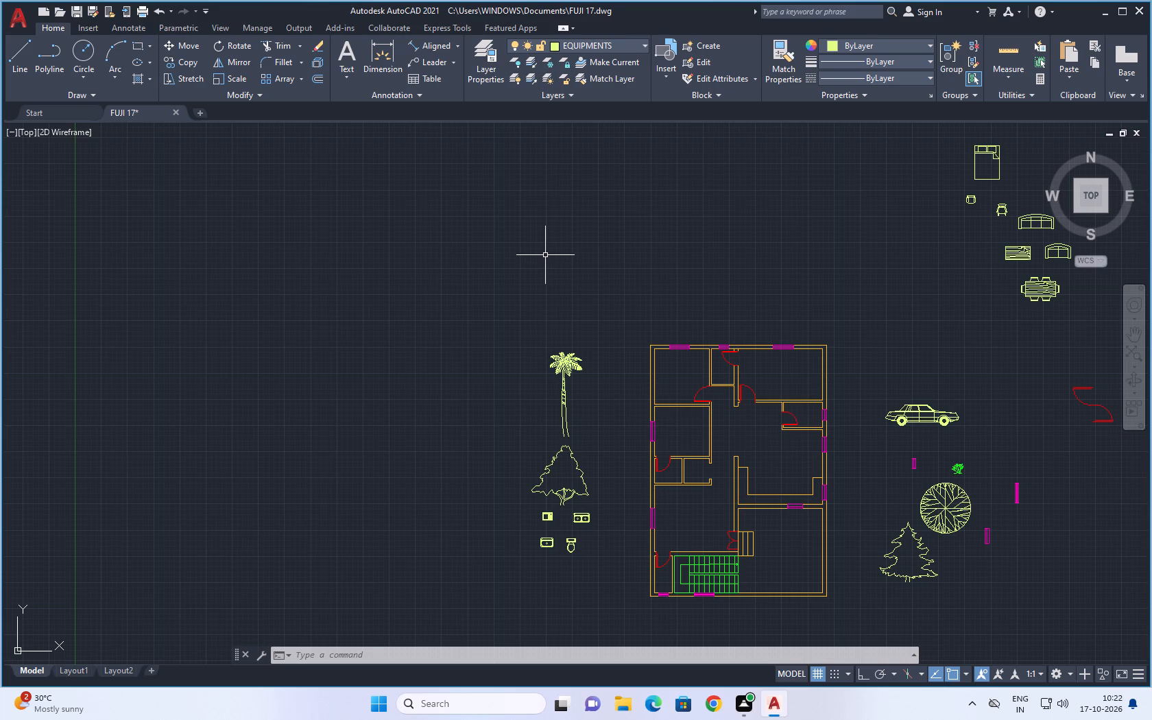
Examine the floor plan's rooms and the landscaping, kitchen, bathroom and furniture blocks collected around it.
middle_drag(758, 291, 621, 239)
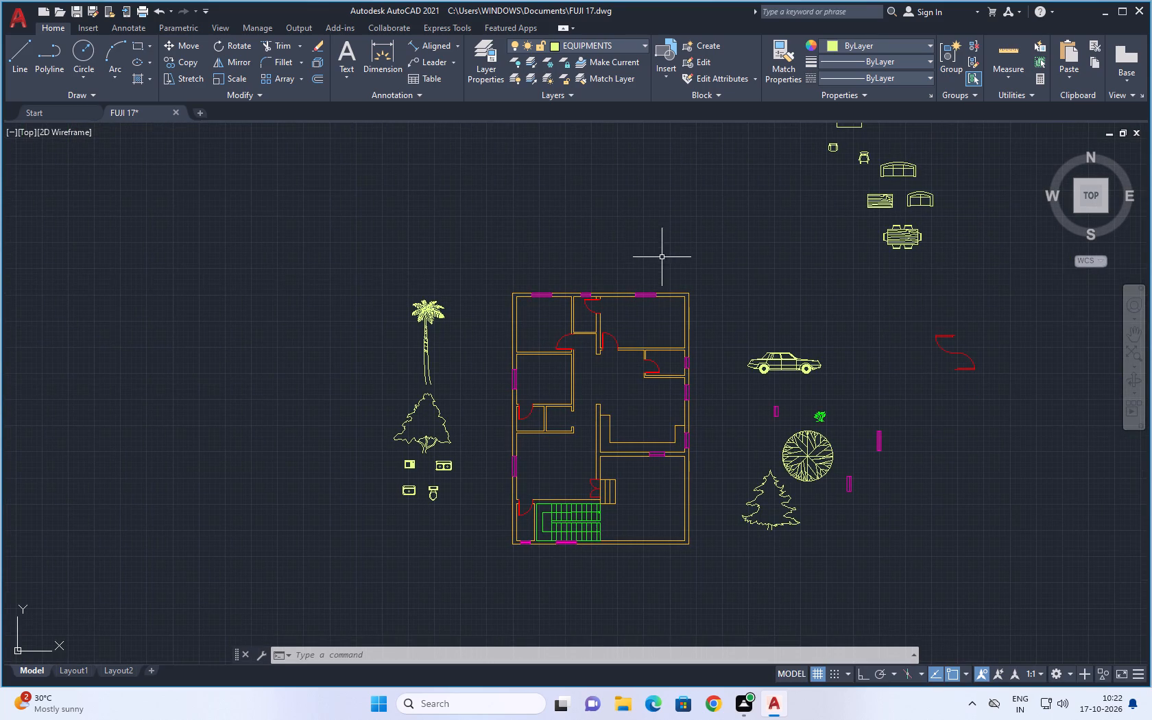
middle_drag(662, 259, 663, 205)
scroll(725, 267, up, 1)
middle_drag(746, 260, 802, 243)
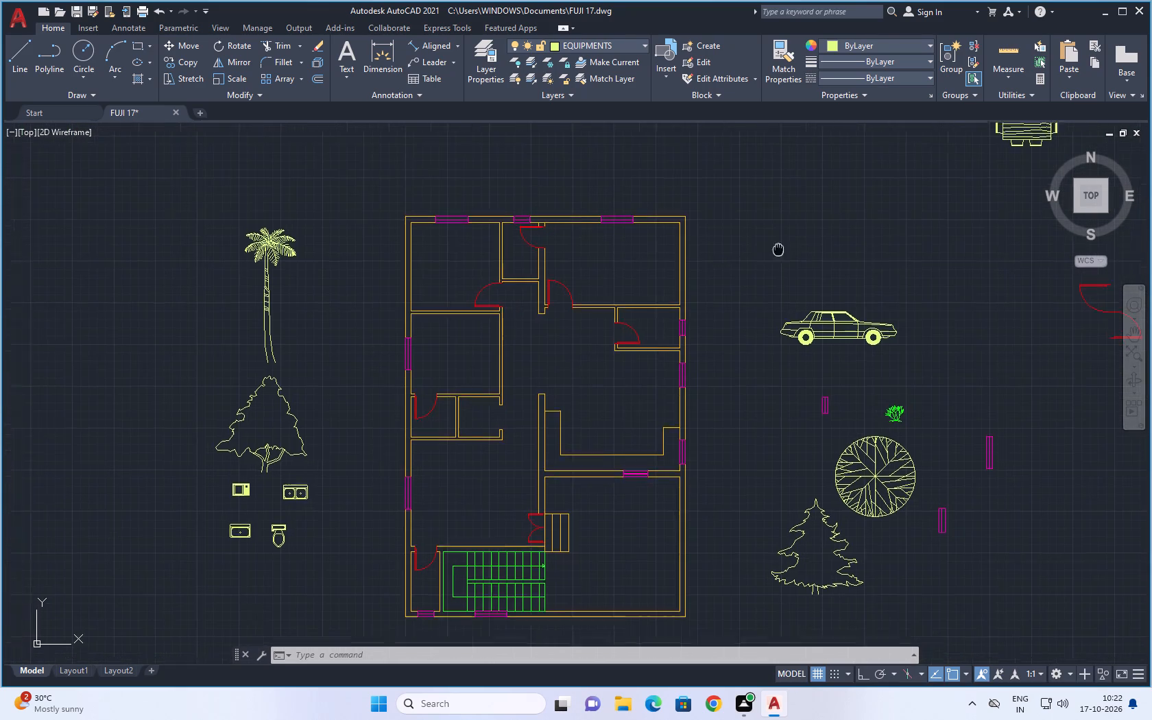
middle_drag(802, 243, 828, 229)
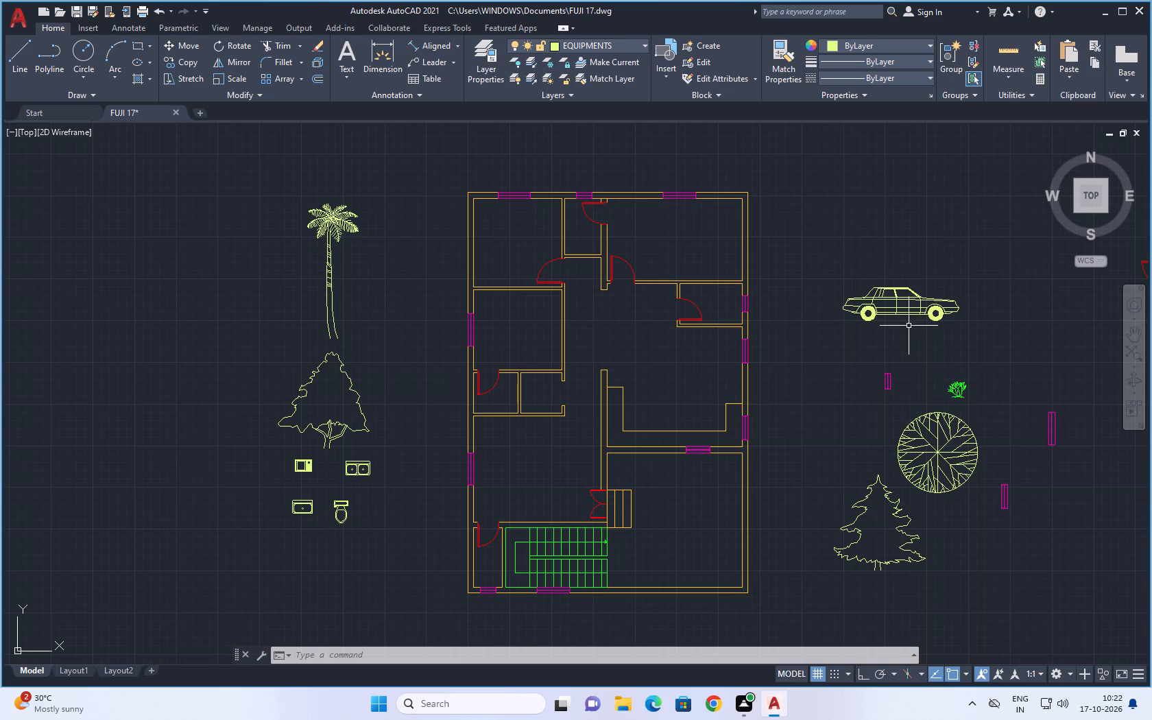
scroll(909, 326, down, 1)
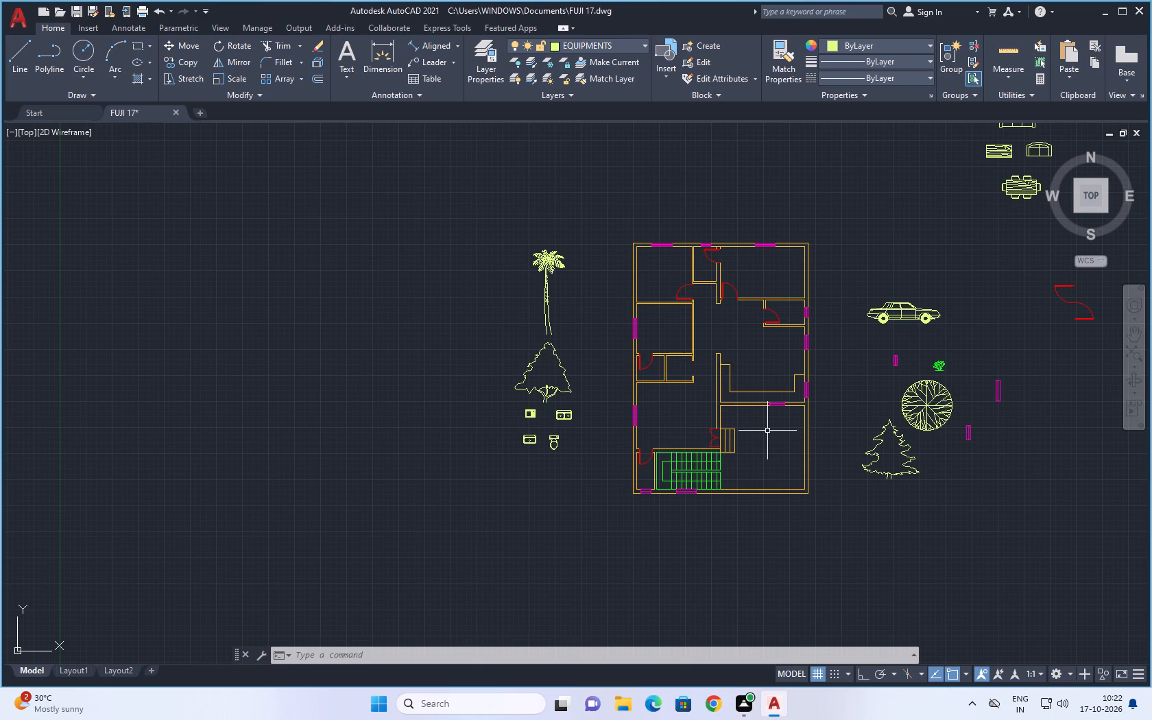
scroll(539, 494, up, 2)
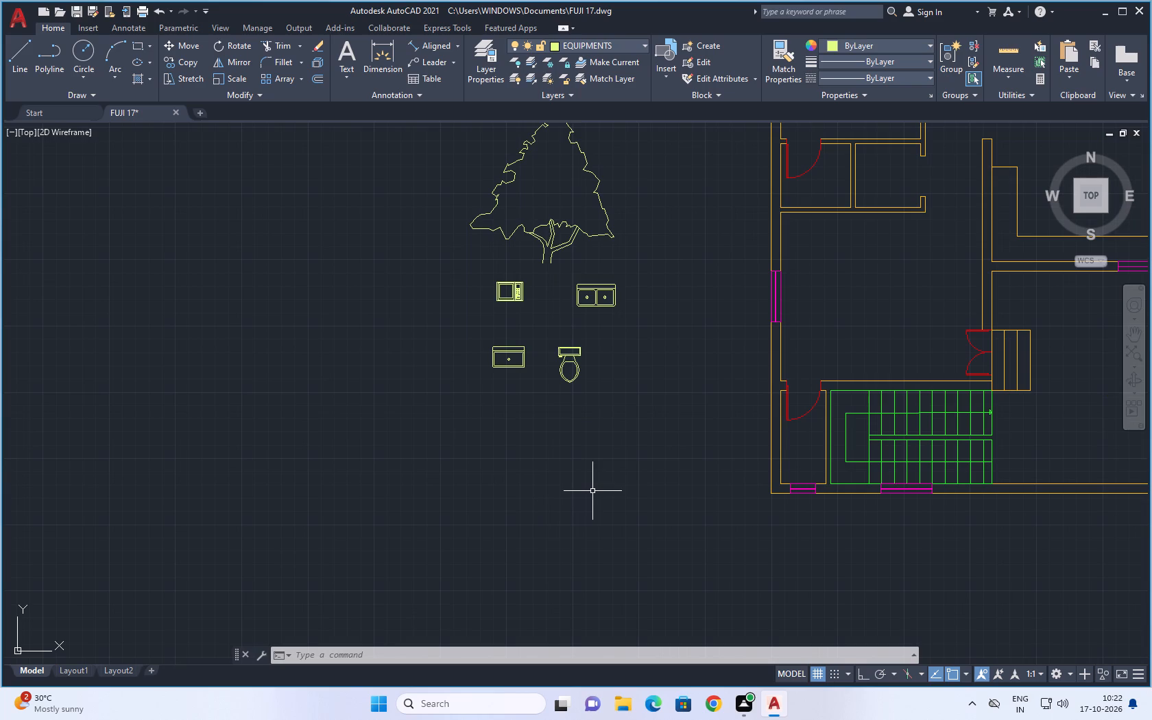
scroll(601, 427, down, 1)
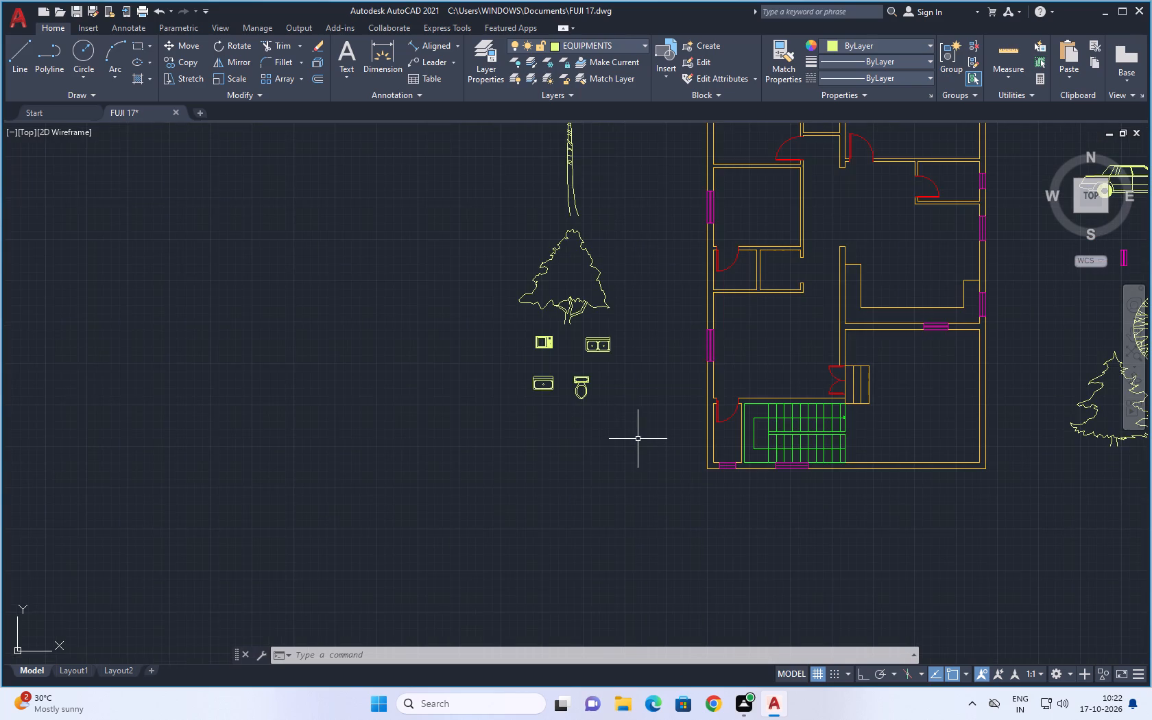
middle_drag(636, 438, 490, 464)
middle_drag(767, 466, 762, 466)
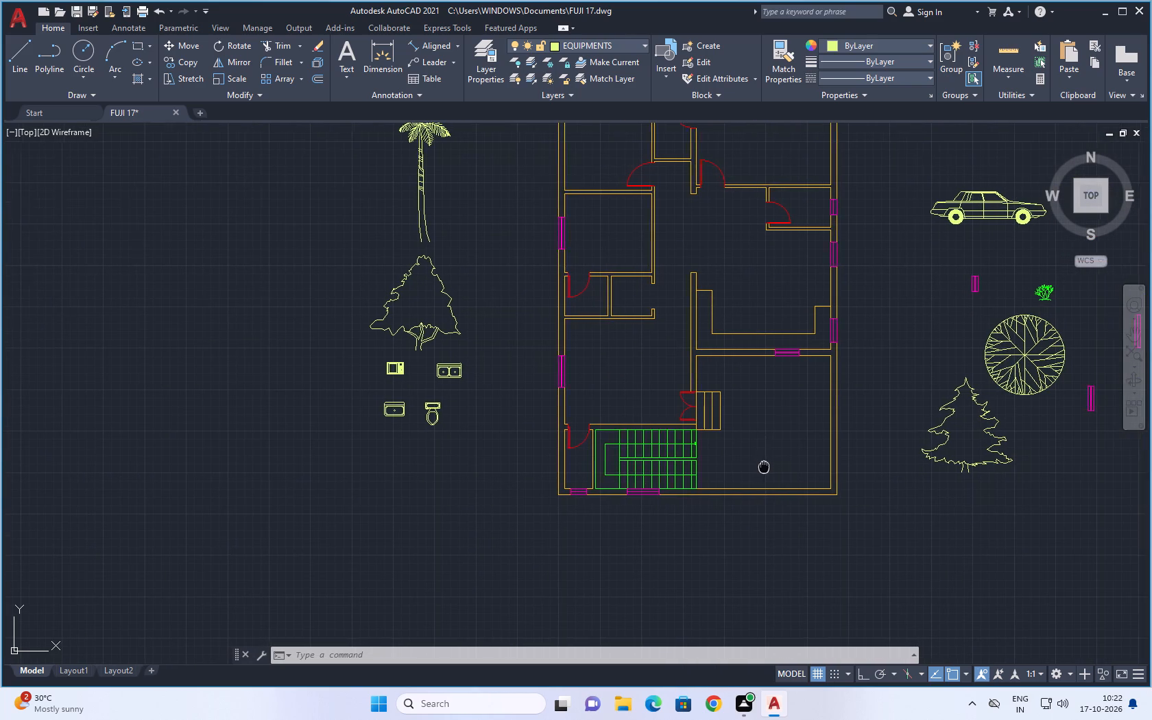
middle_drag(762, 466, 709, 475)
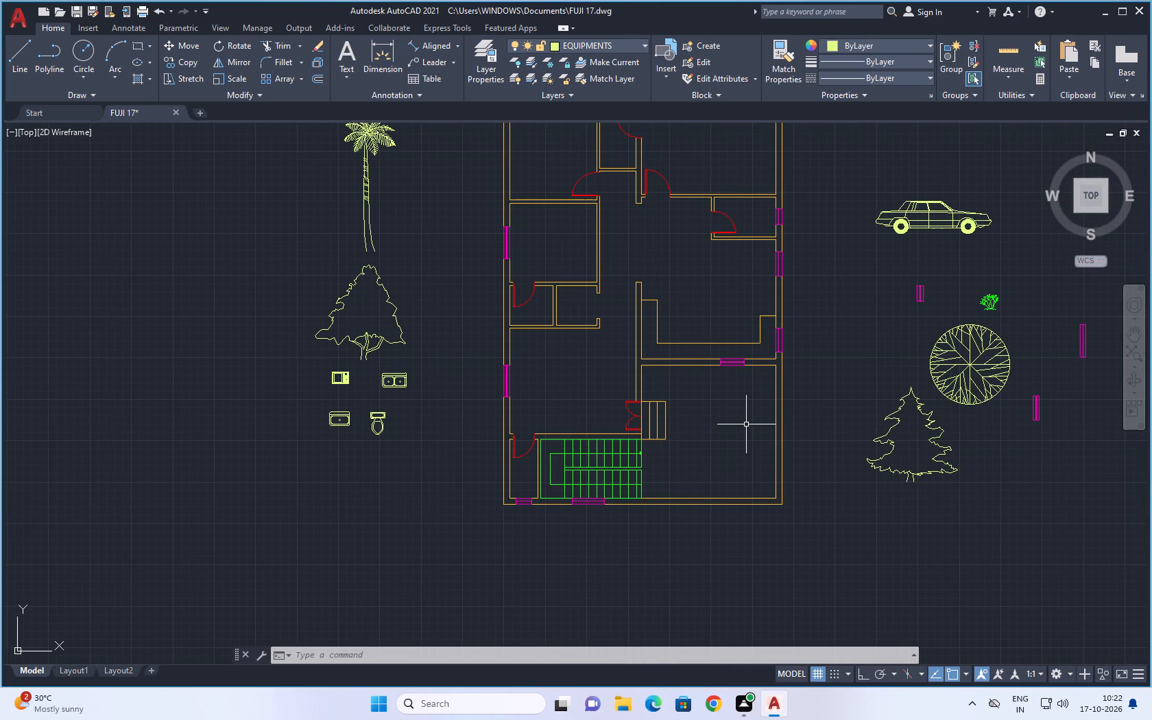
scroll(814, 312, down, 1)
middle_drag(827, 302, 749, 339)
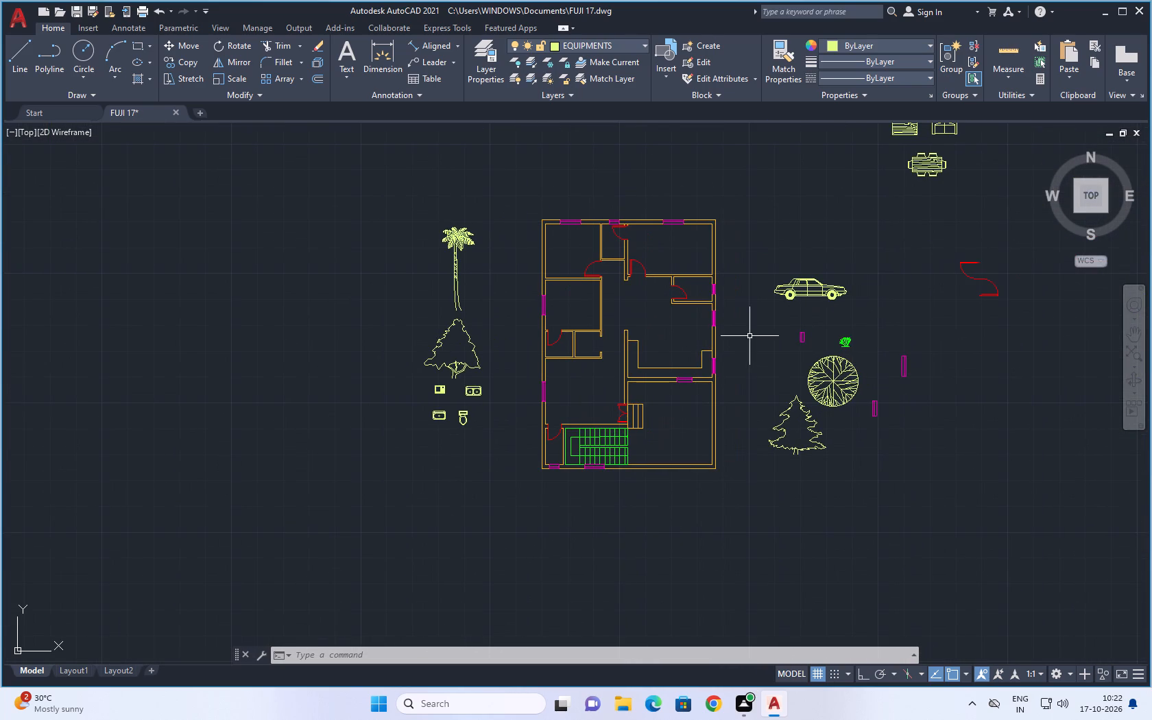
middle_drag(752, 360, 712, 348)
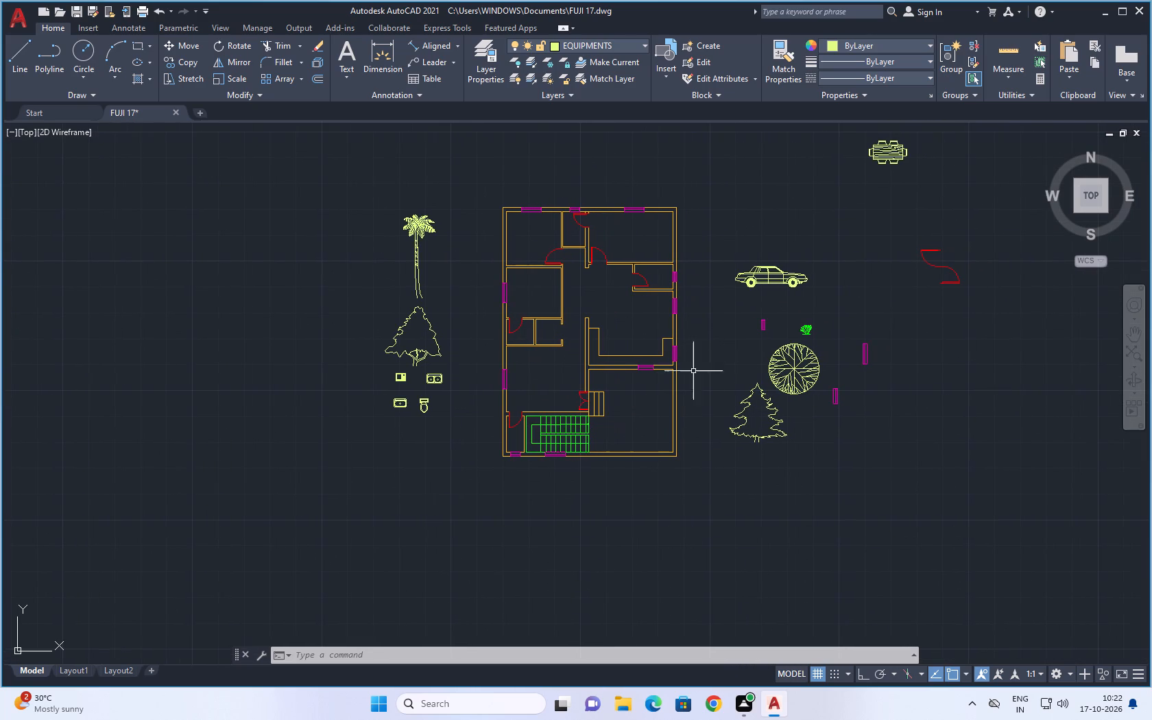
middle_drag(717, 191, 681, 253)
scroll(721, 291, up, 1)
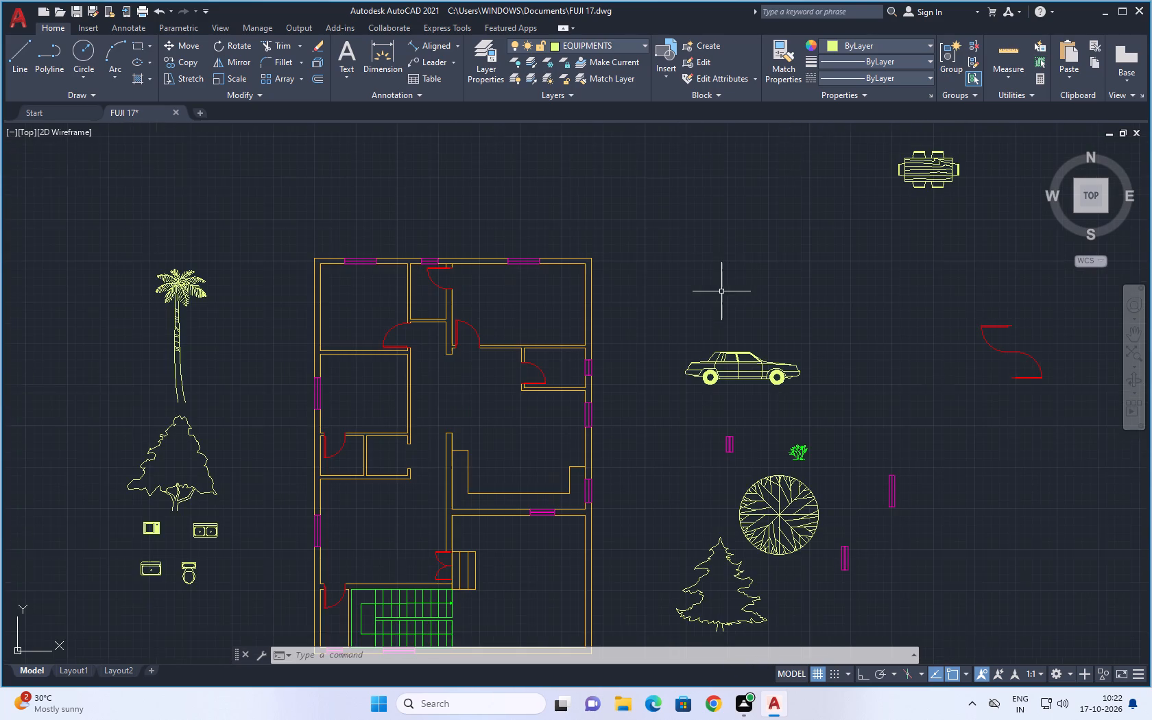
middle_drag(727, 294, 787, 248)
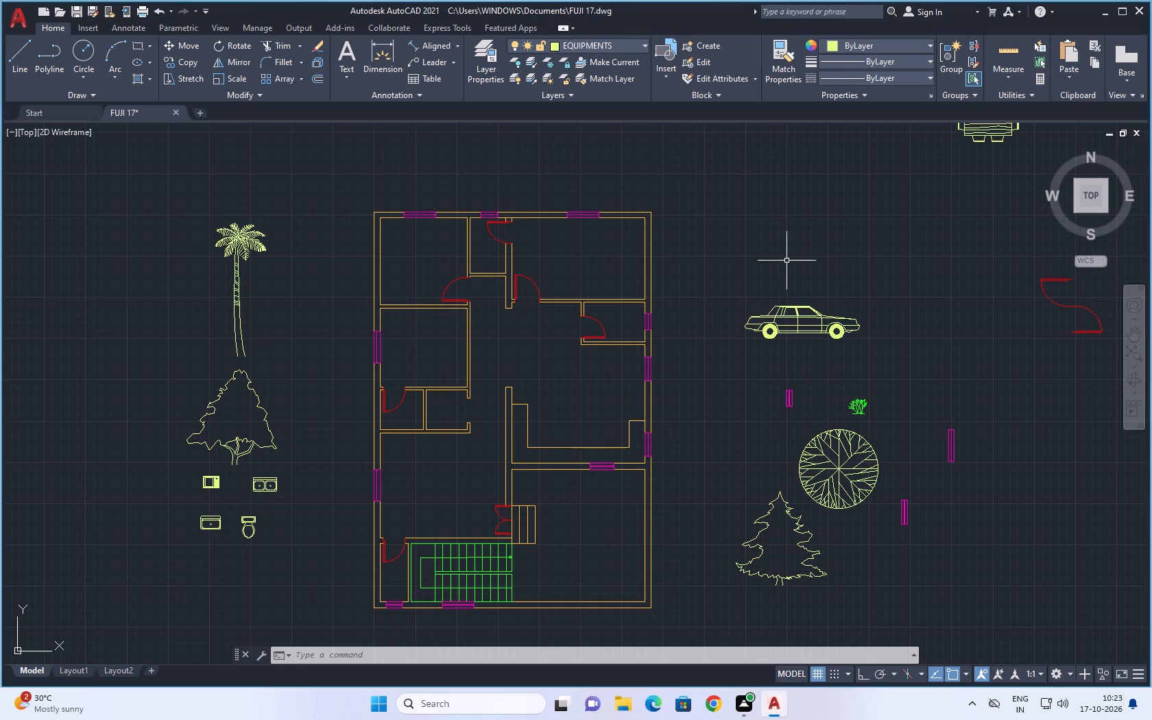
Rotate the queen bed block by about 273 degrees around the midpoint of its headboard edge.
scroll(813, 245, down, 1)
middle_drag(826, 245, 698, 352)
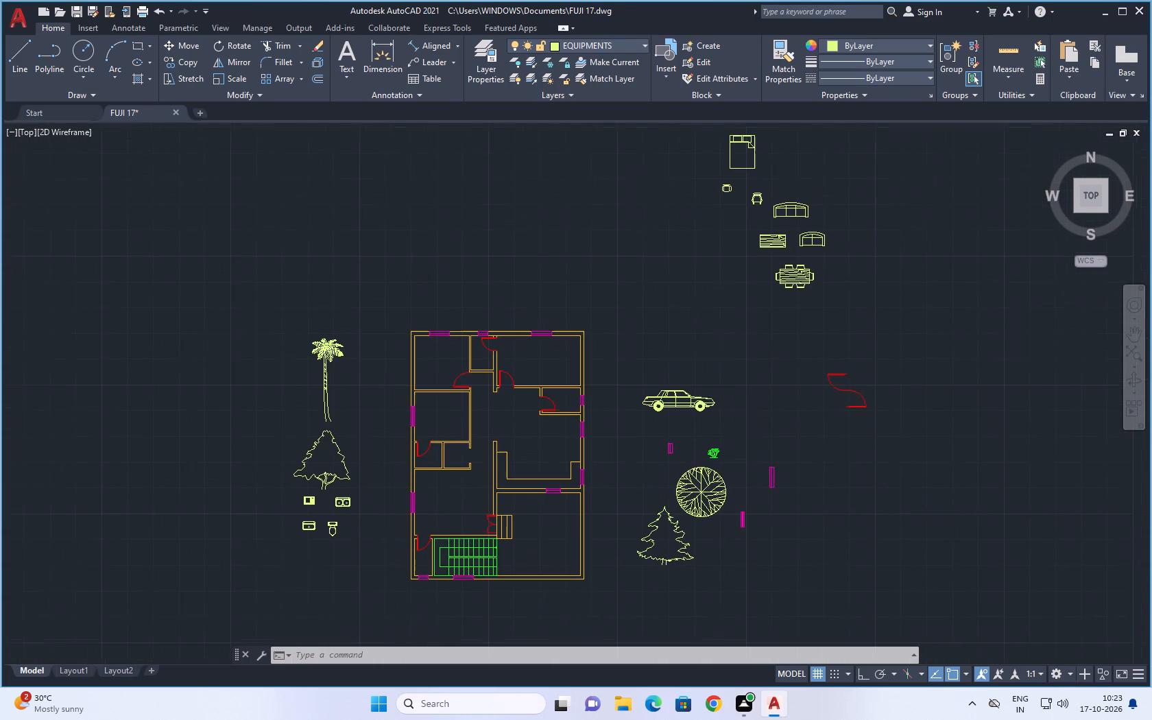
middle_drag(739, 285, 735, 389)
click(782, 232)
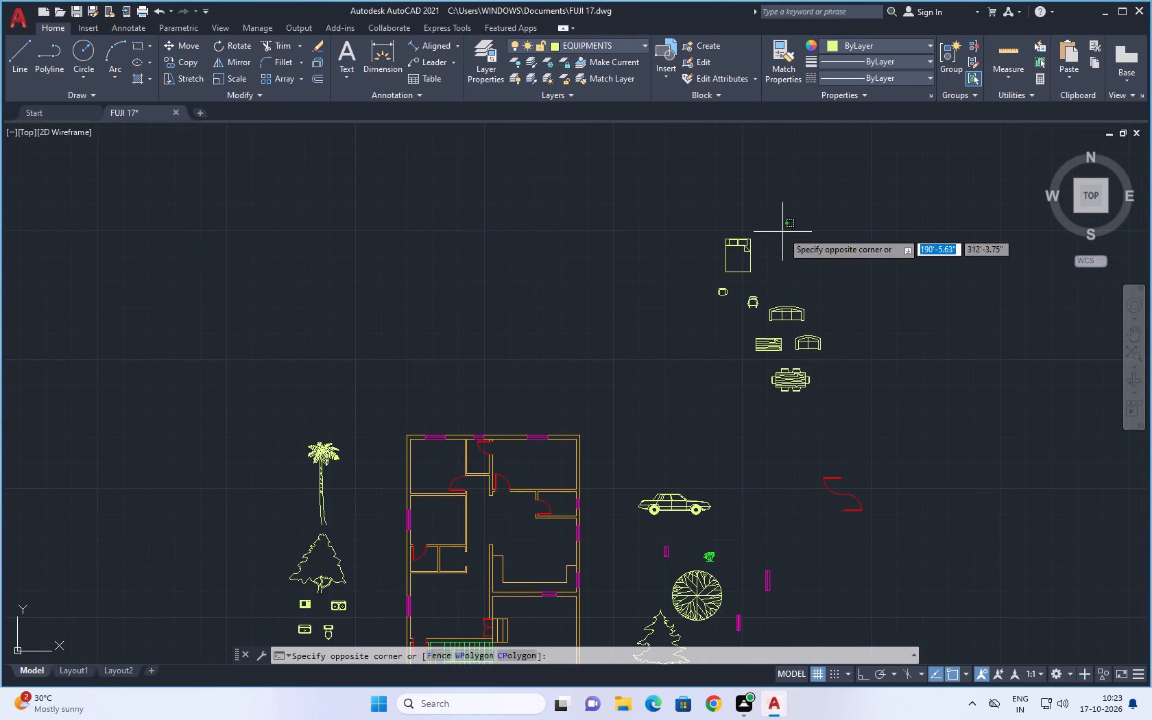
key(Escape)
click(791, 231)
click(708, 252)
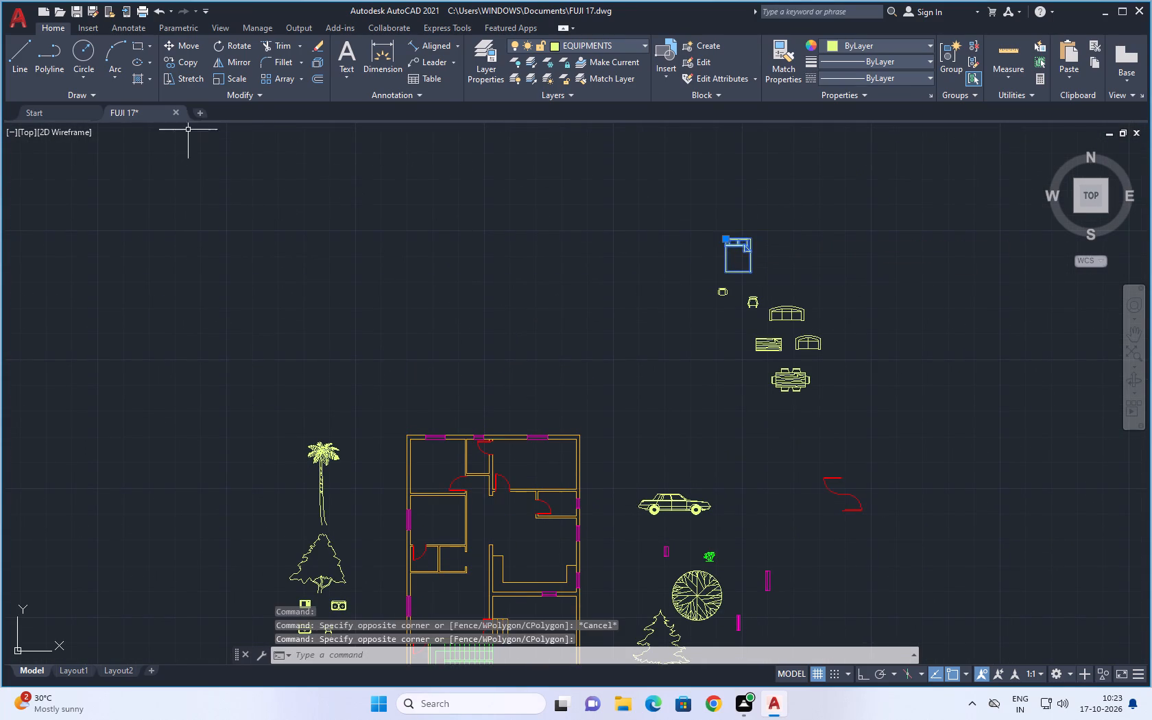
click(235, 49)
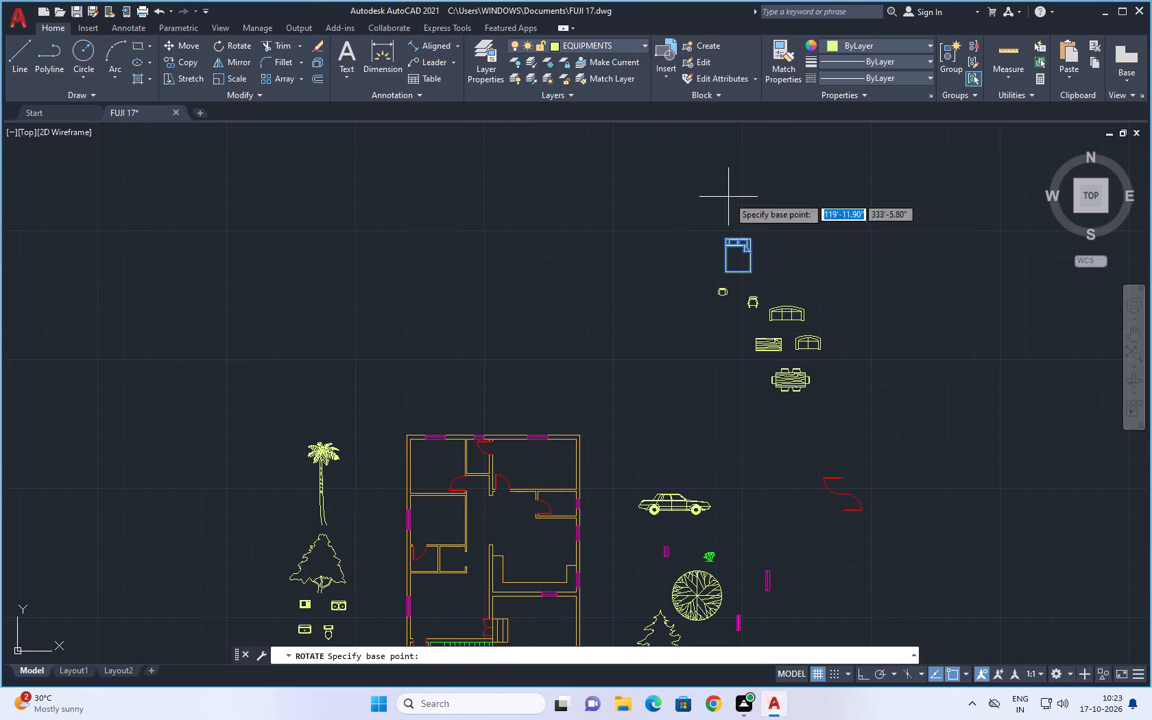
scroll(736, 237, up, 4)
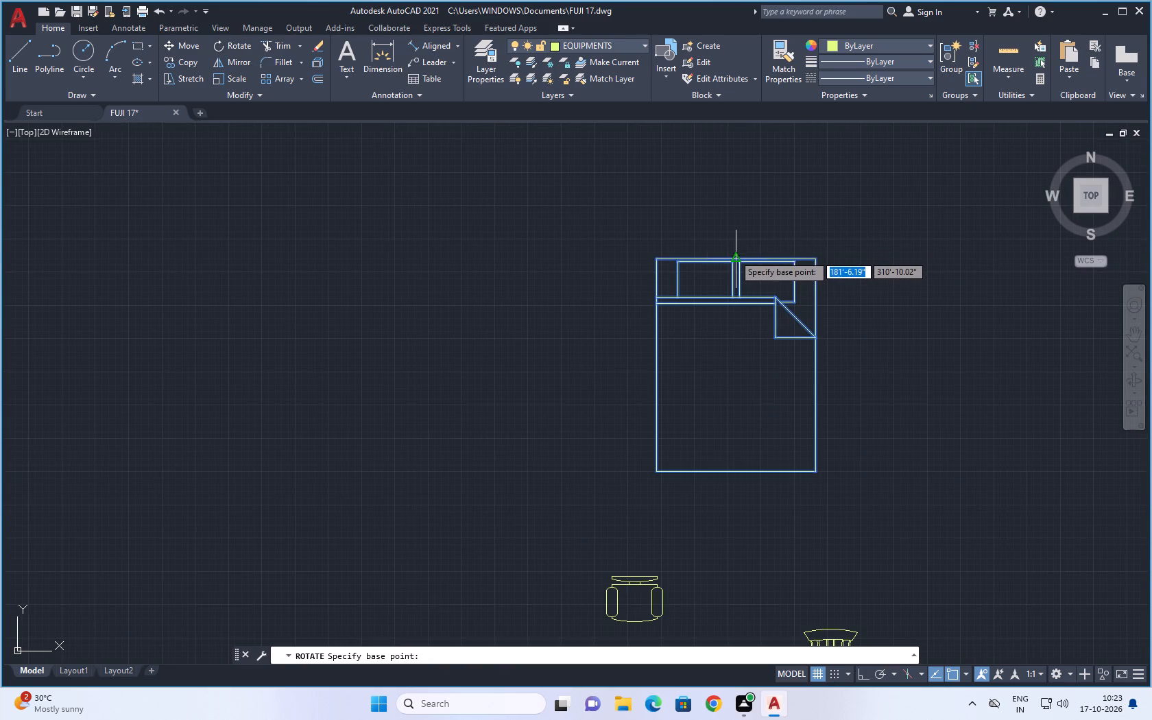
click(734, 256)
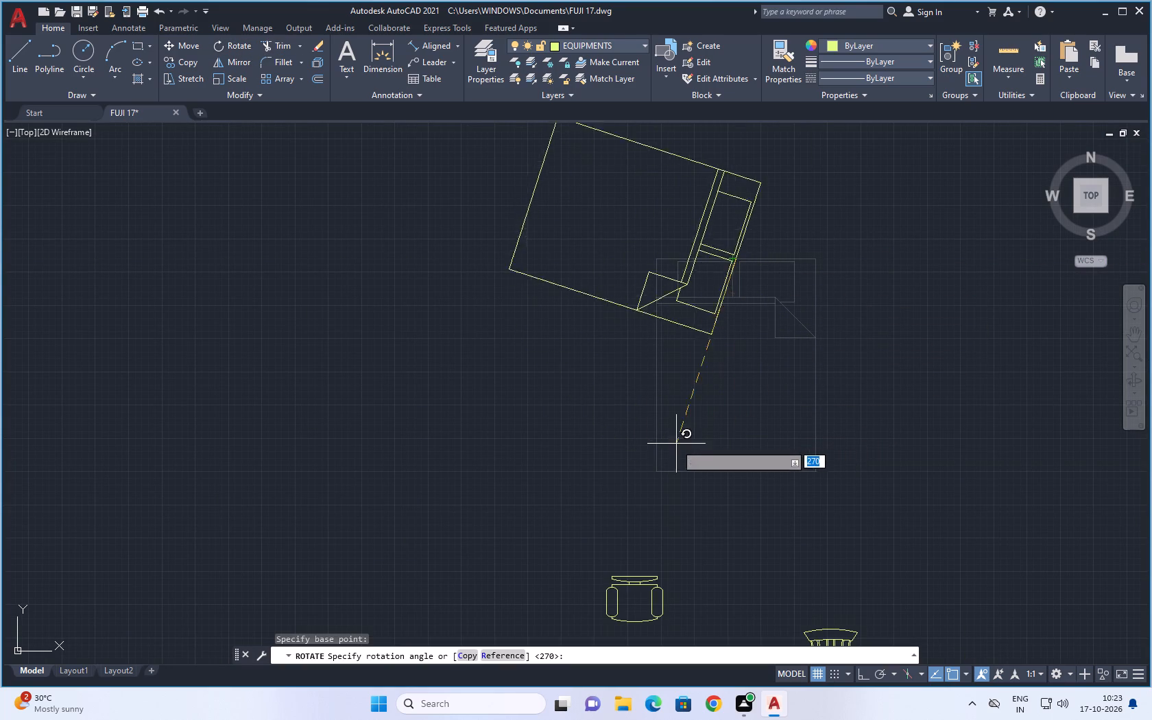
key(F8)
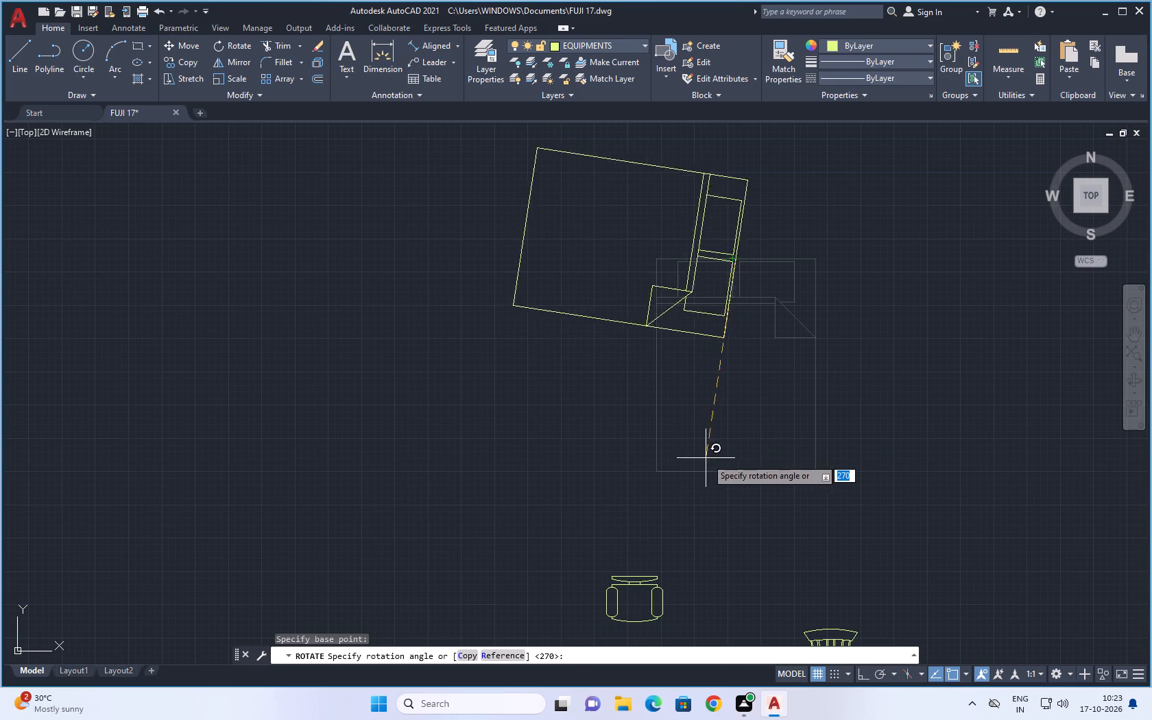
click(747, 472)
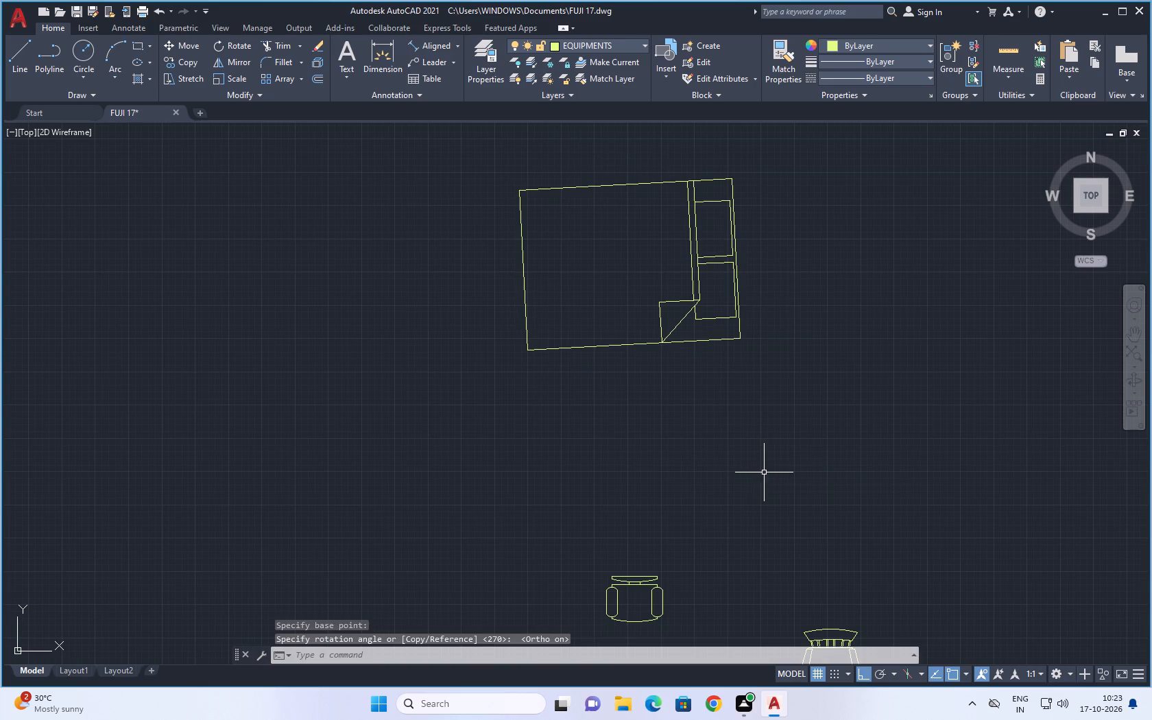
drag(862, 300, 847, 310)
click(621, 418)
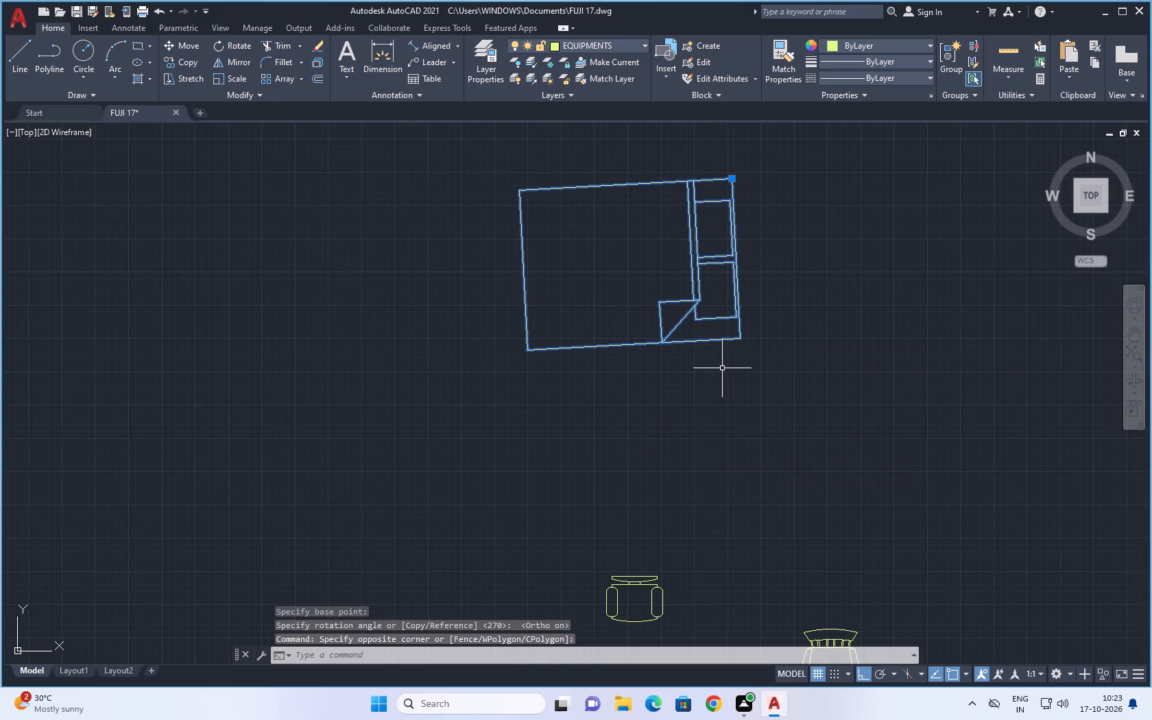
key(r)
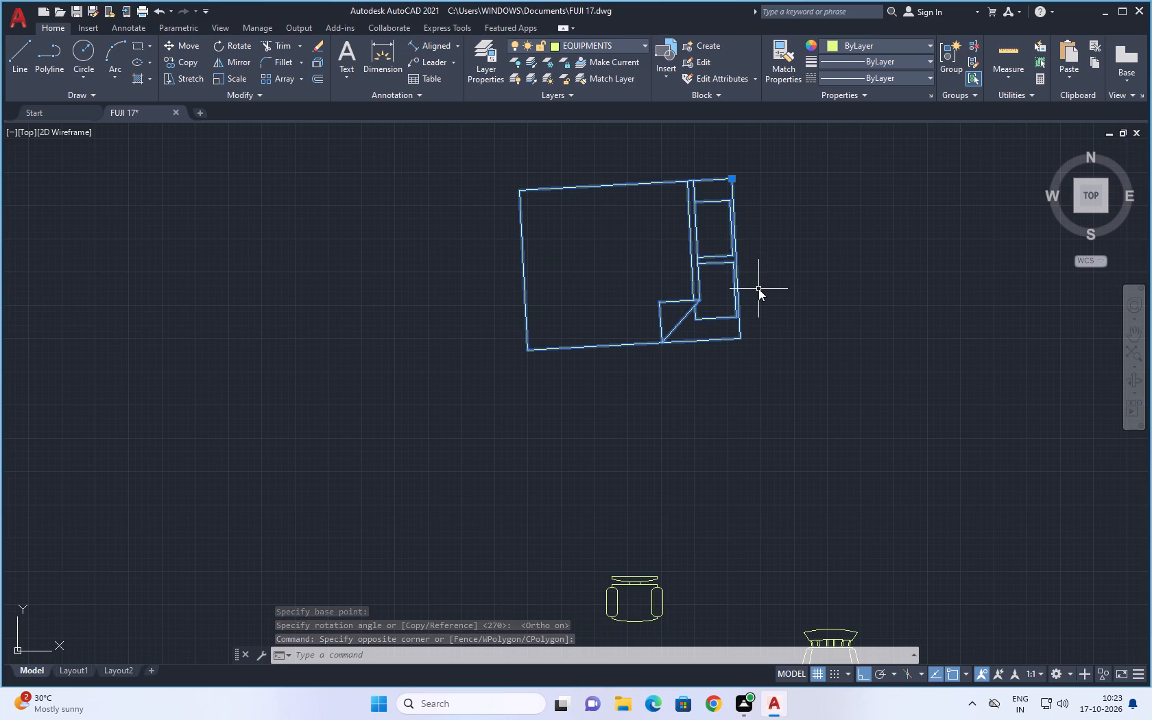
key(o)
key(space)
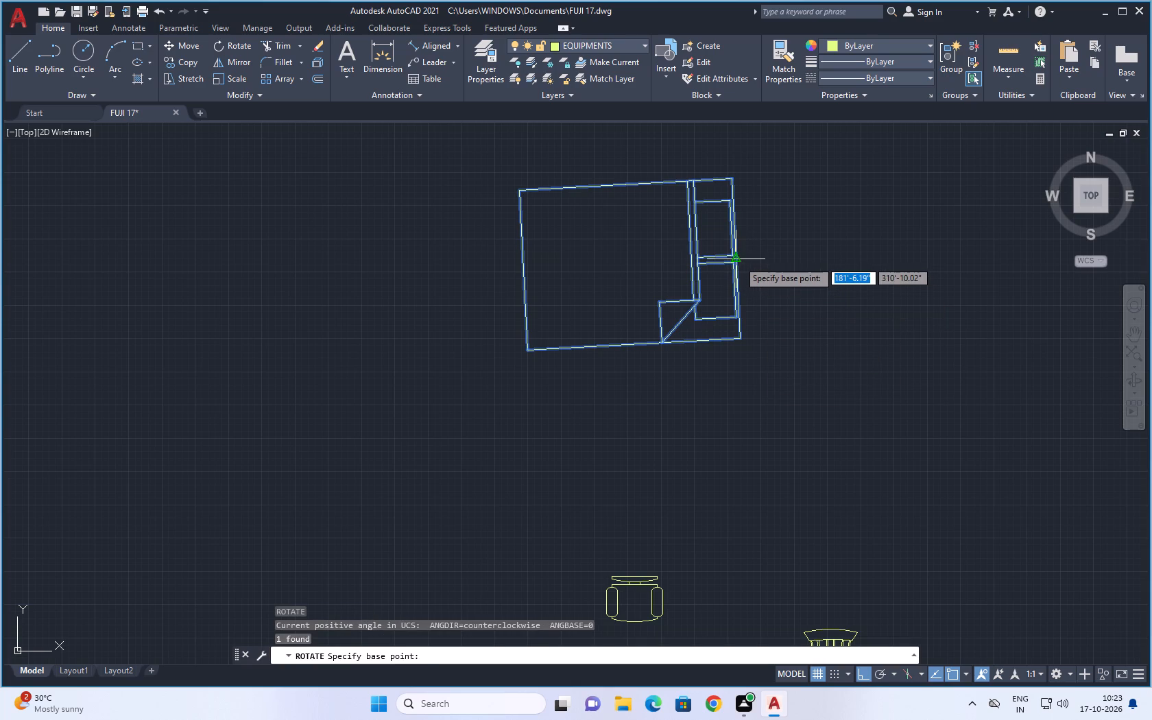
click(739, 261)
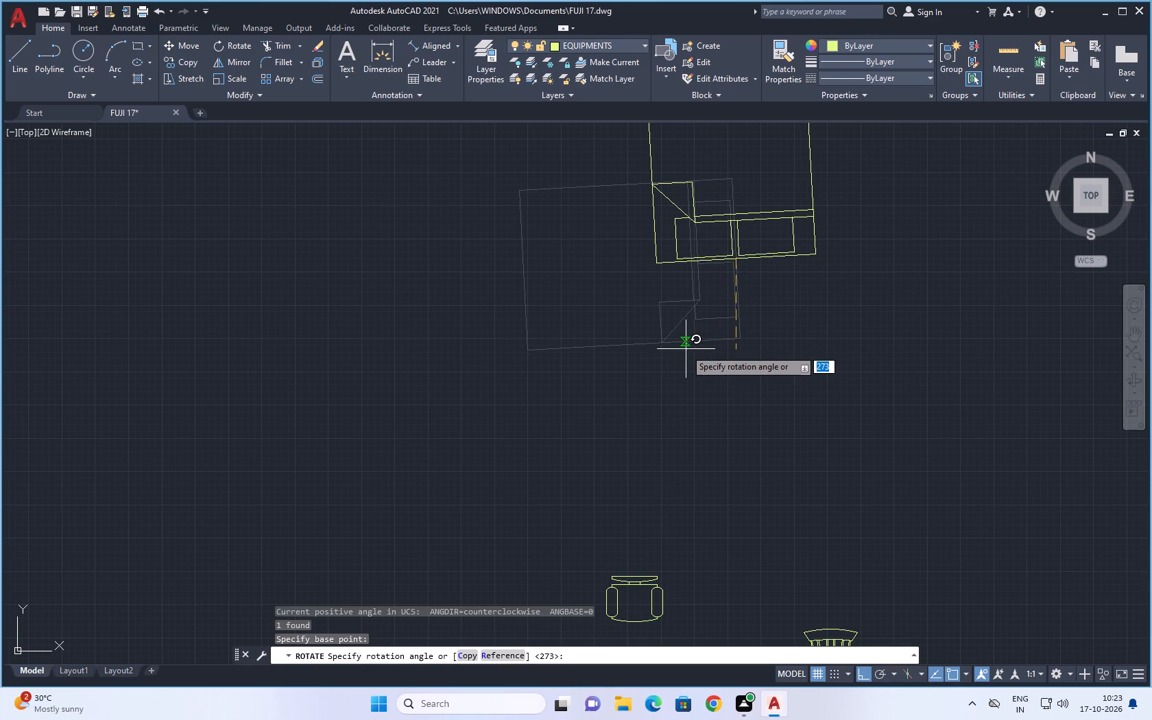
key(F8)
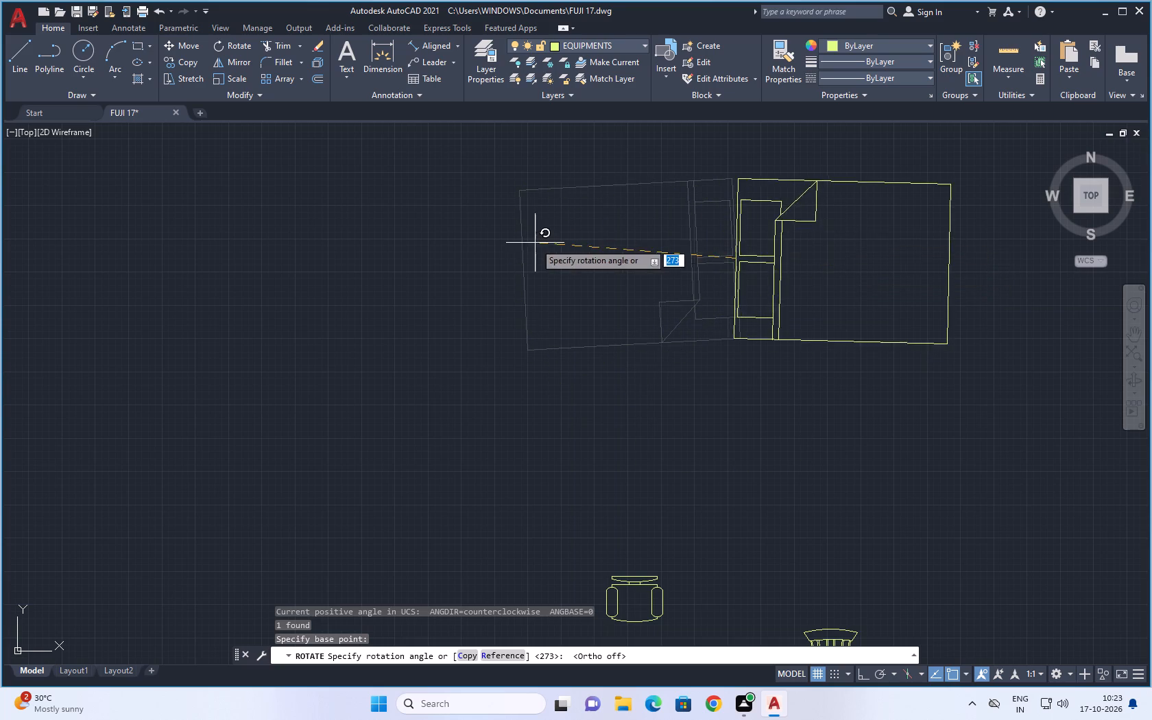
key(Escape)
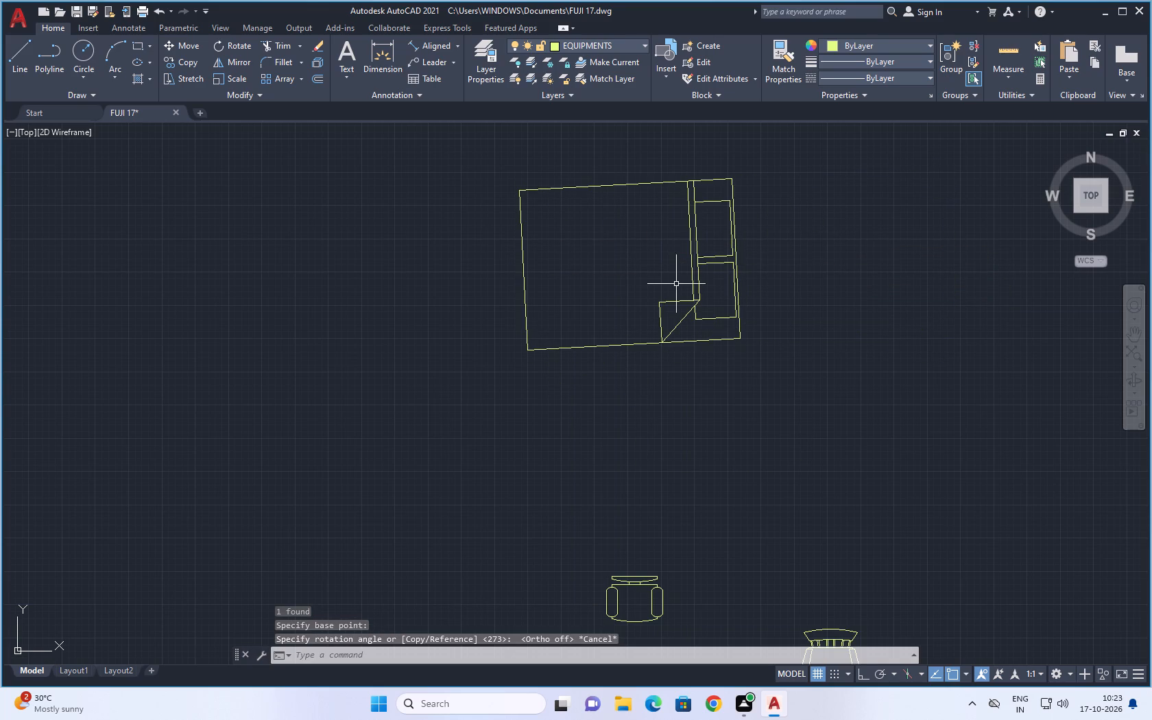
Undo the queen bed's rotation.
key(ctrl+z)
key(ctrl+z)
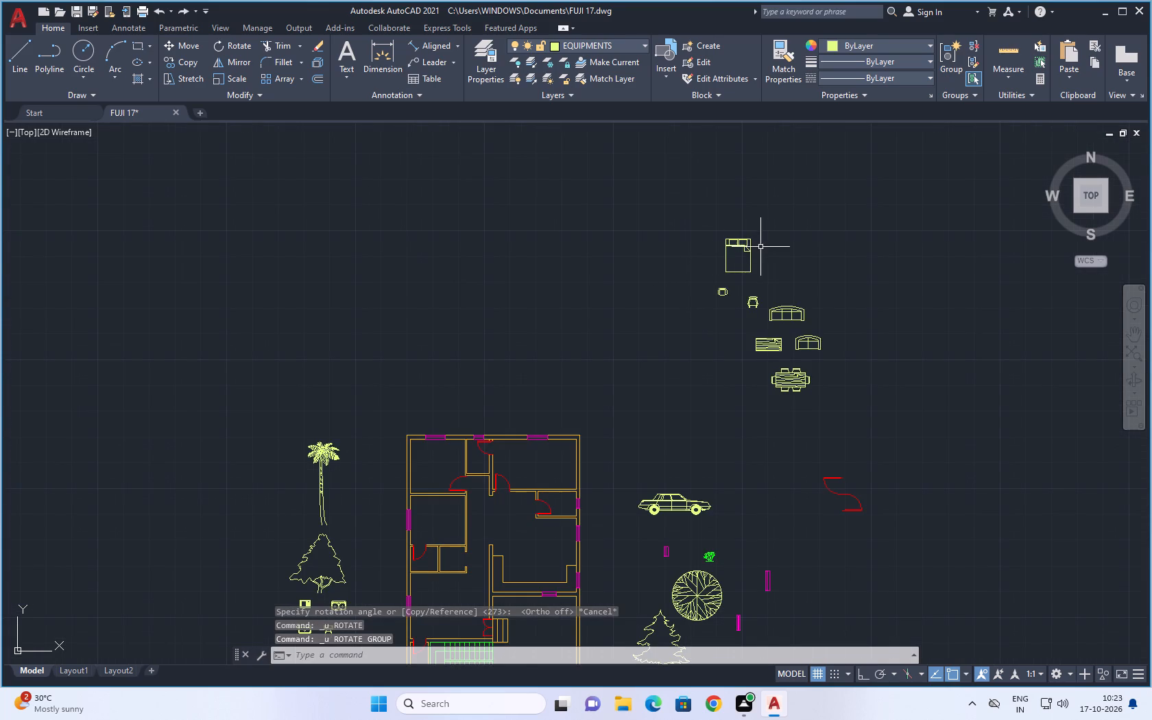
Rotate the queen bed block by 270 degrees around the midpoint of its headboard edge, with Ortho on.
click(769, 245)
click(689, 258)
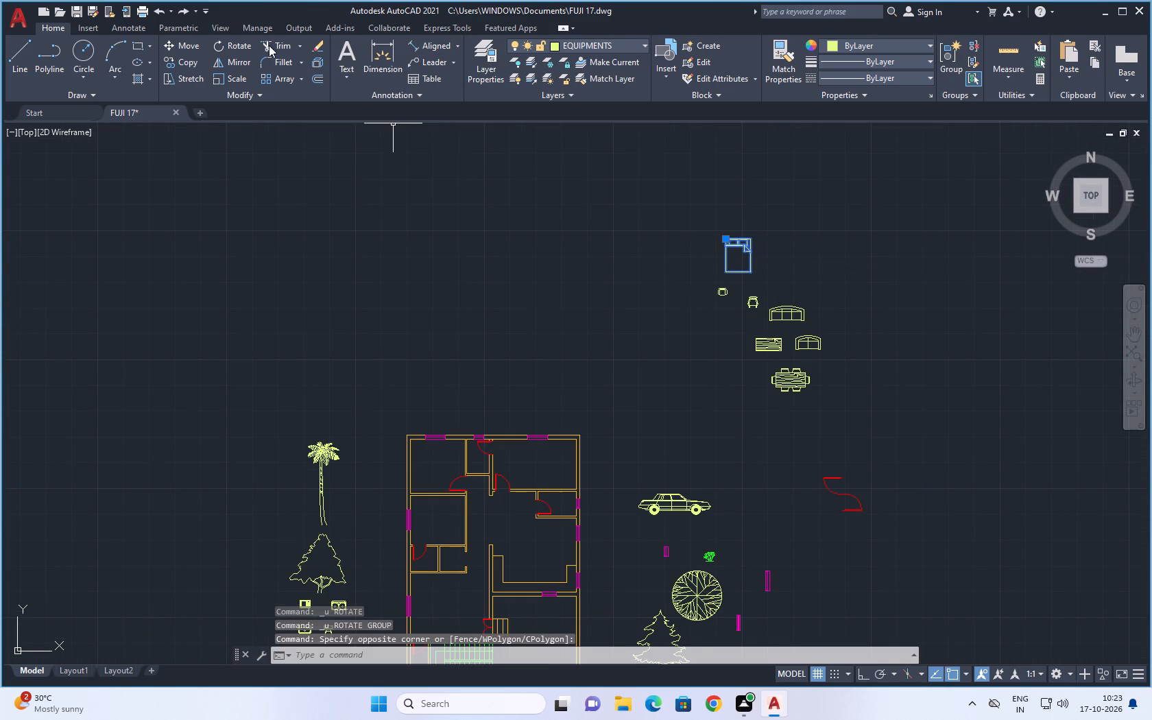
click(228, 42)
scroll(765, 233, up, 3)
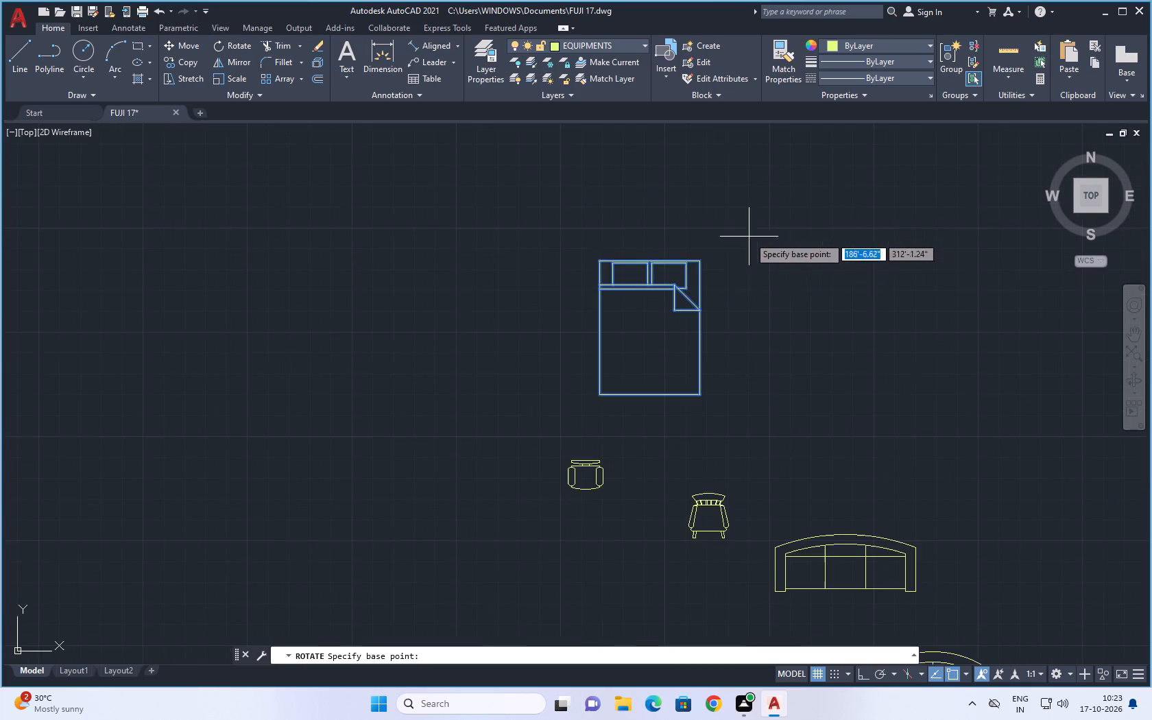
scroll(705, 270, up, 1)
click(616, 255)
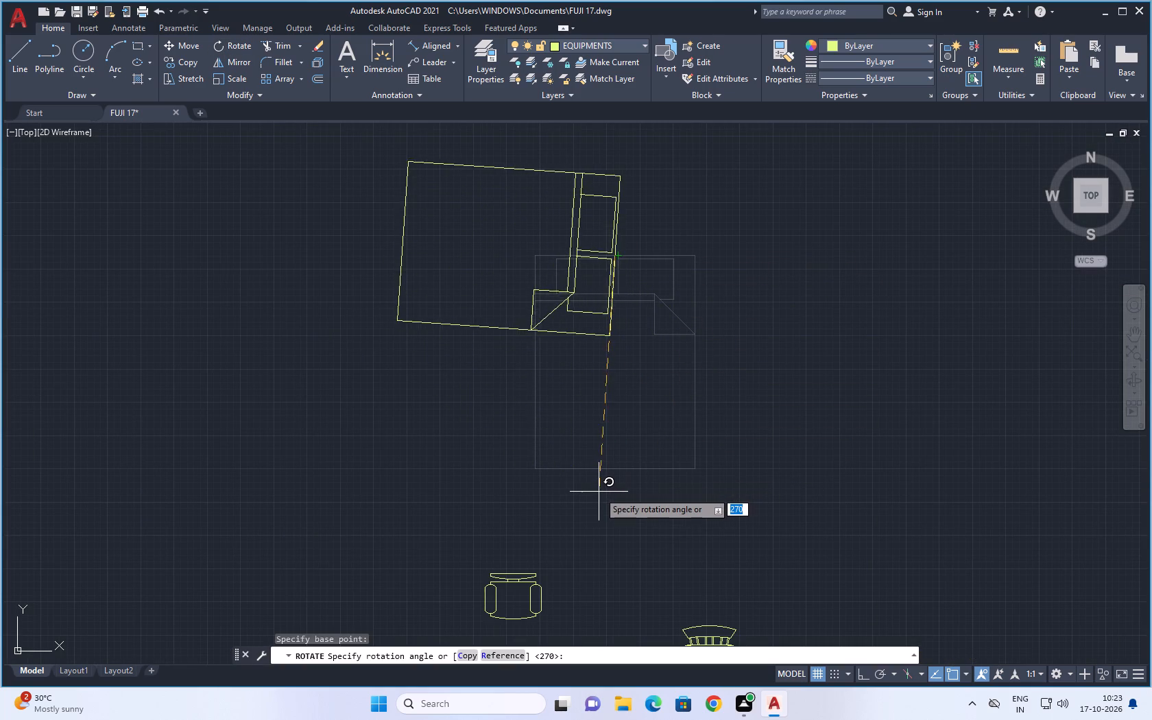
key(F8)
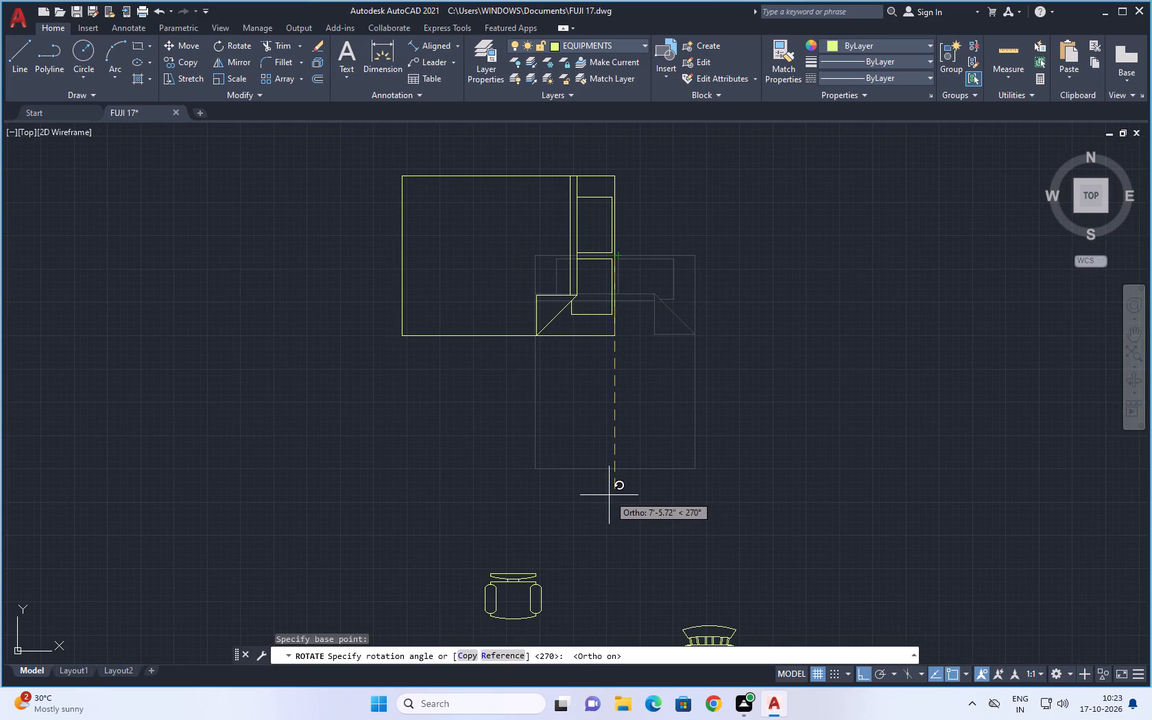
click(609, 495)
Copy the rotated queen bed by its headboard midpoint into the plan's northeast bedroom, with the headboard against the east wall.
scroll(715, 438, down, 1)
middle_drag(737, 420, 746, 493)
scroll(737, 420, down, 1)
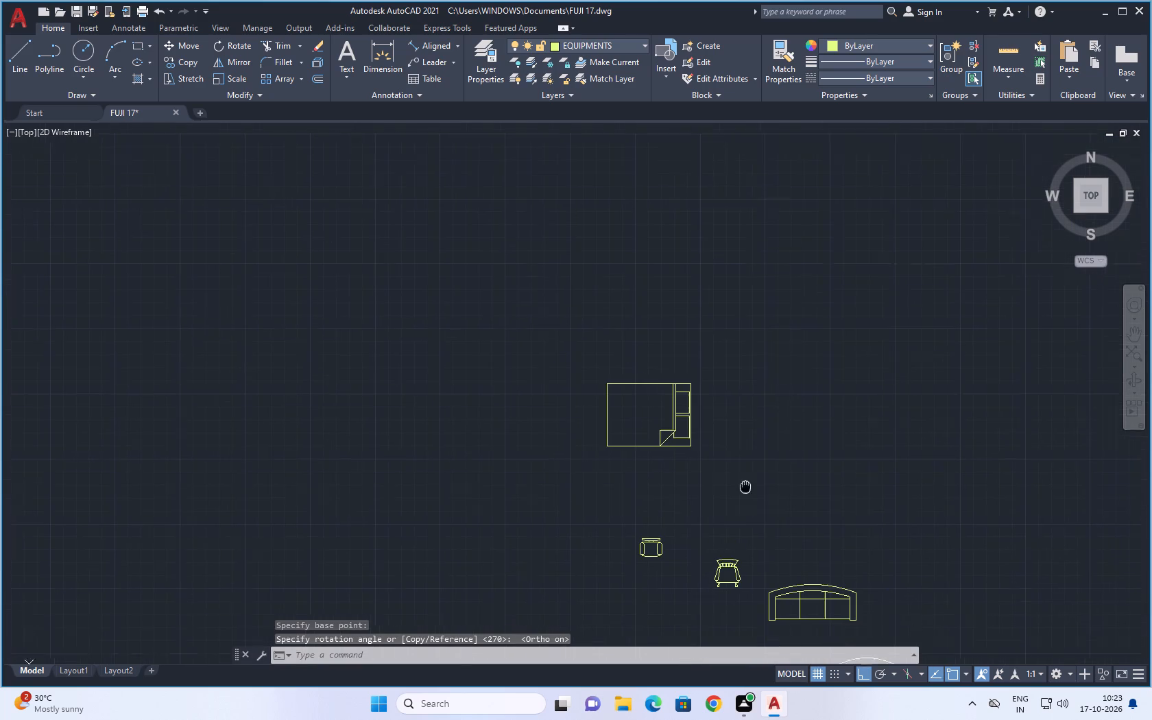
middle_drag(746, 493, 747, 495)
drag(775, 372, 767, 374)
click(532, 487)
text(CO)
key(space)
scroll(712, 441, up, 4)
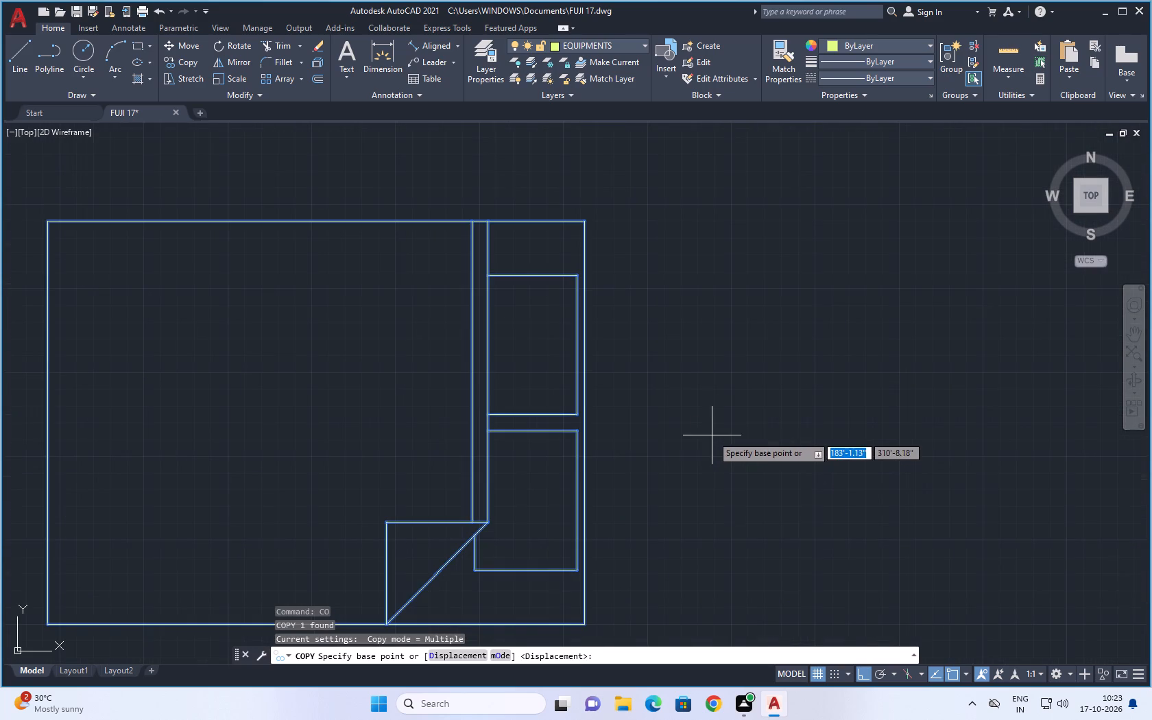
click(586, 424)
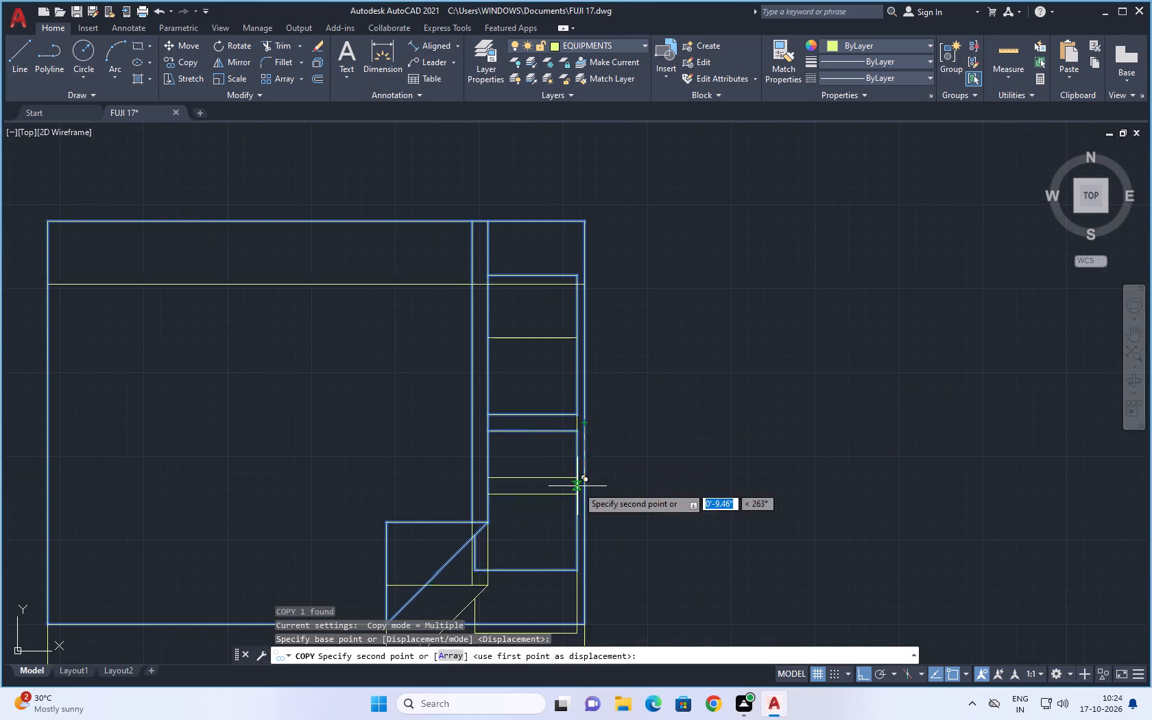
scroll(577, 486, down, 2)
middle_drag(549, 488, 754, 389)
scroll(670, 442, down, 3)
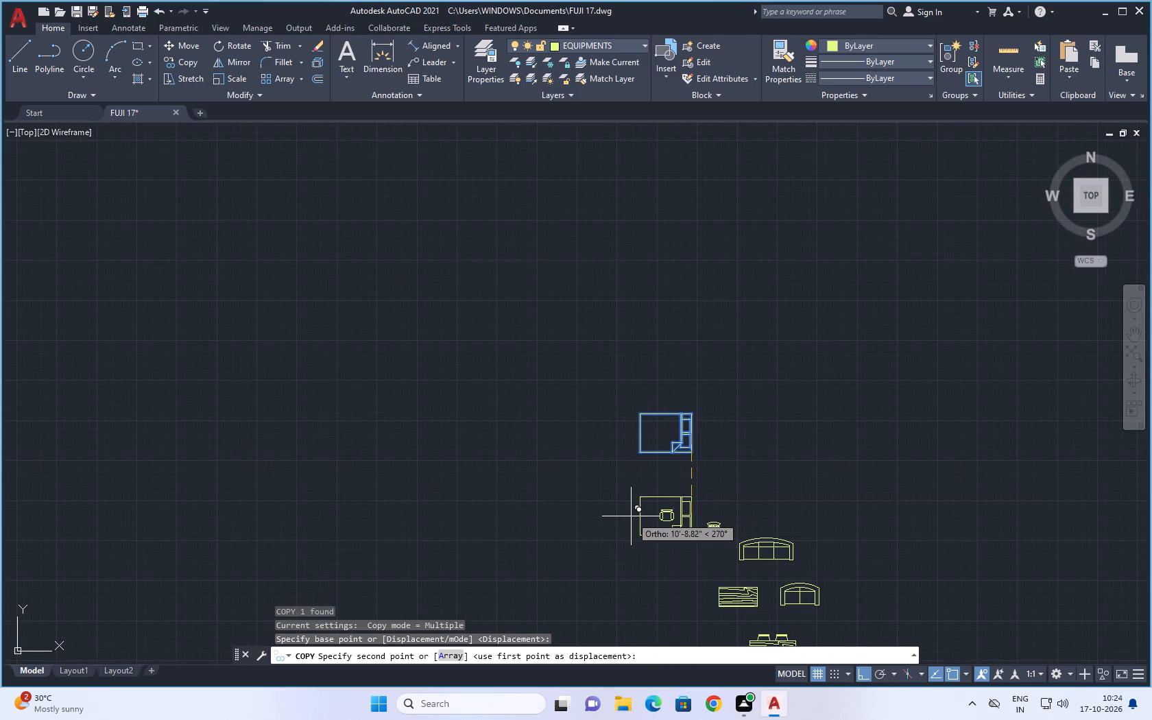
key(F8)
scroll(630, 518, down, 3)
middle_drag(638, 508, 691, 409)
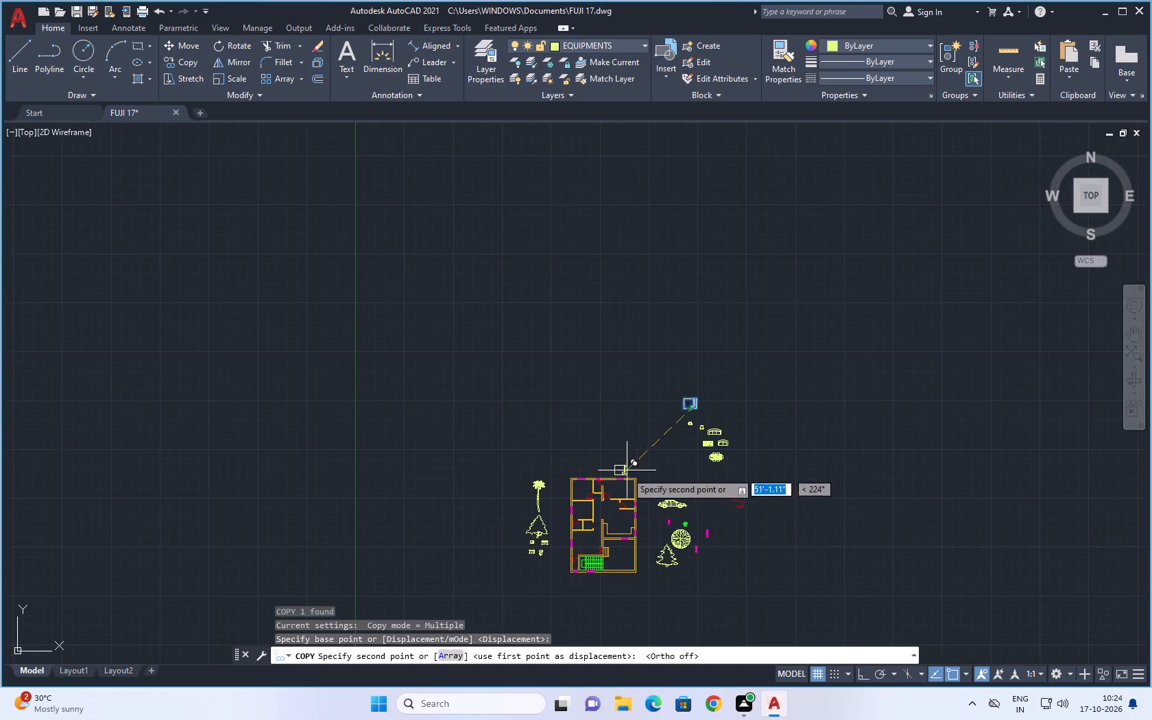
scroll(619, 492, up, 6)
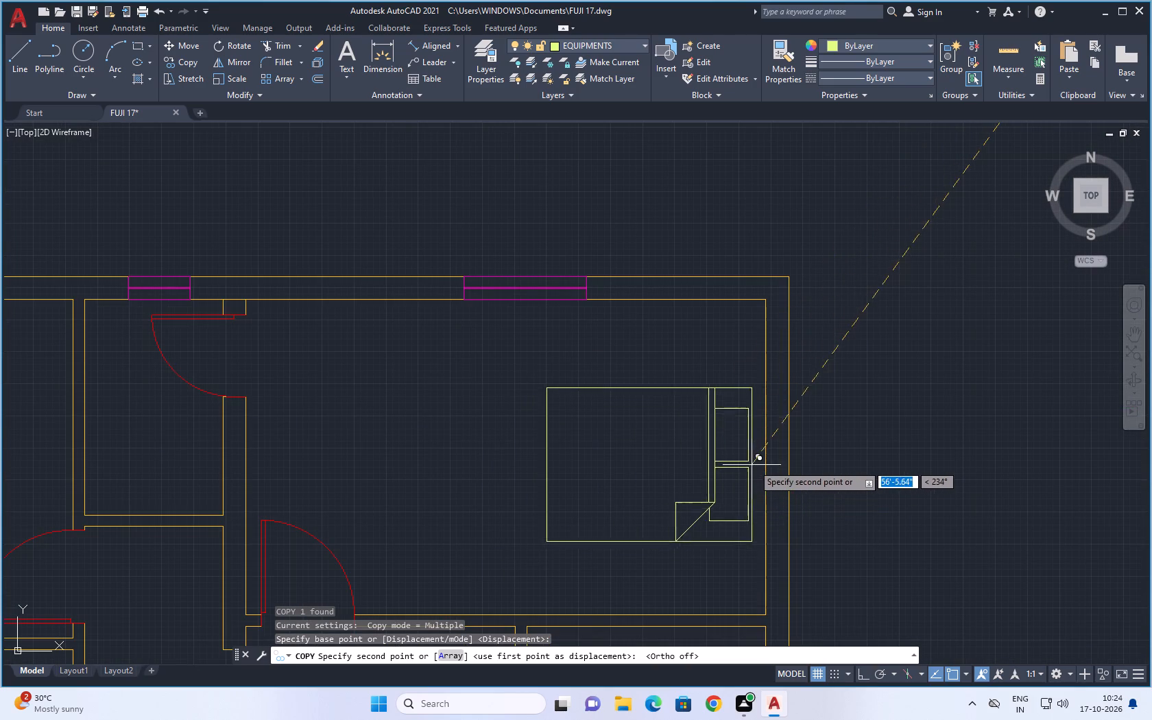
click(762, 459)
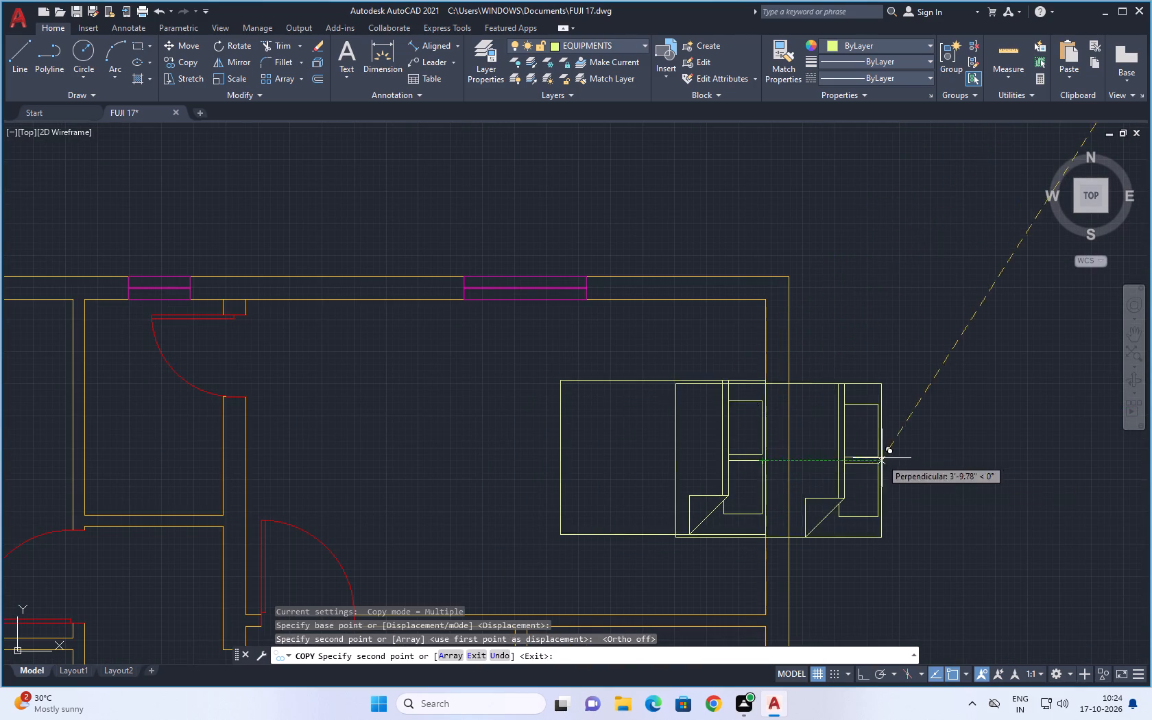
scroll(883, 457, down, 3)
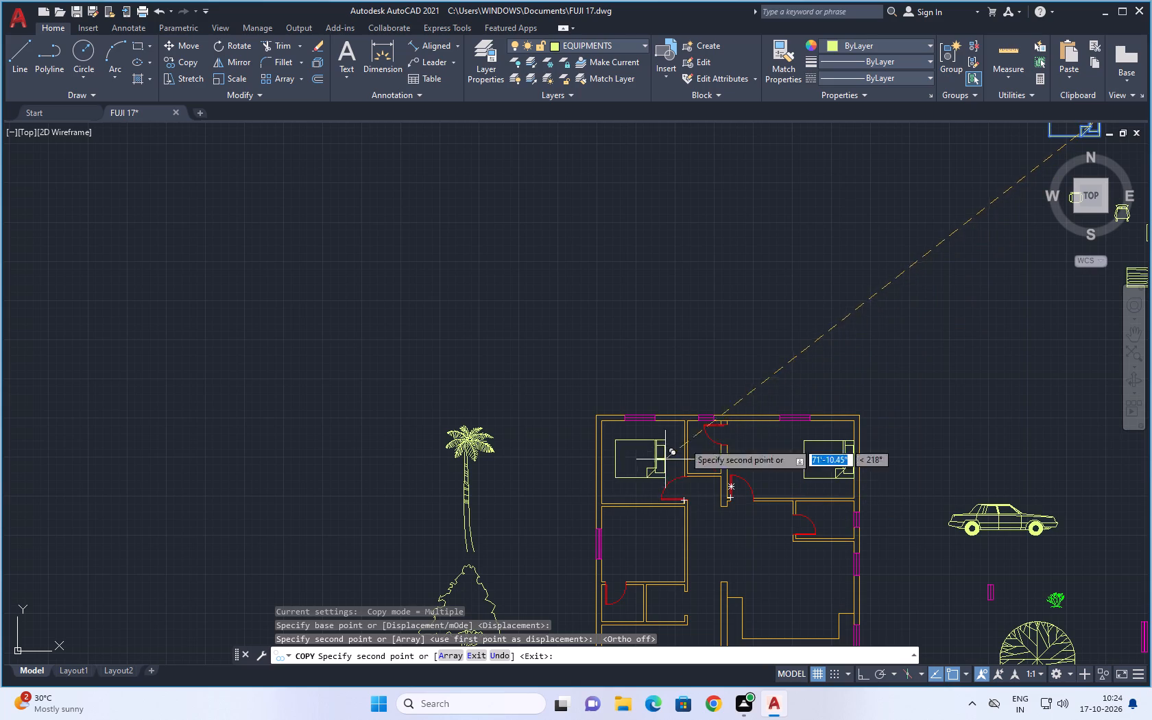
key(space)
Rotate the original queen bed outside the plan by 180 degrees around its headboard midpoint, with Ortho on.
scroll(862, 347, down, 1)
middle_drag(900, 342, 725, 432)
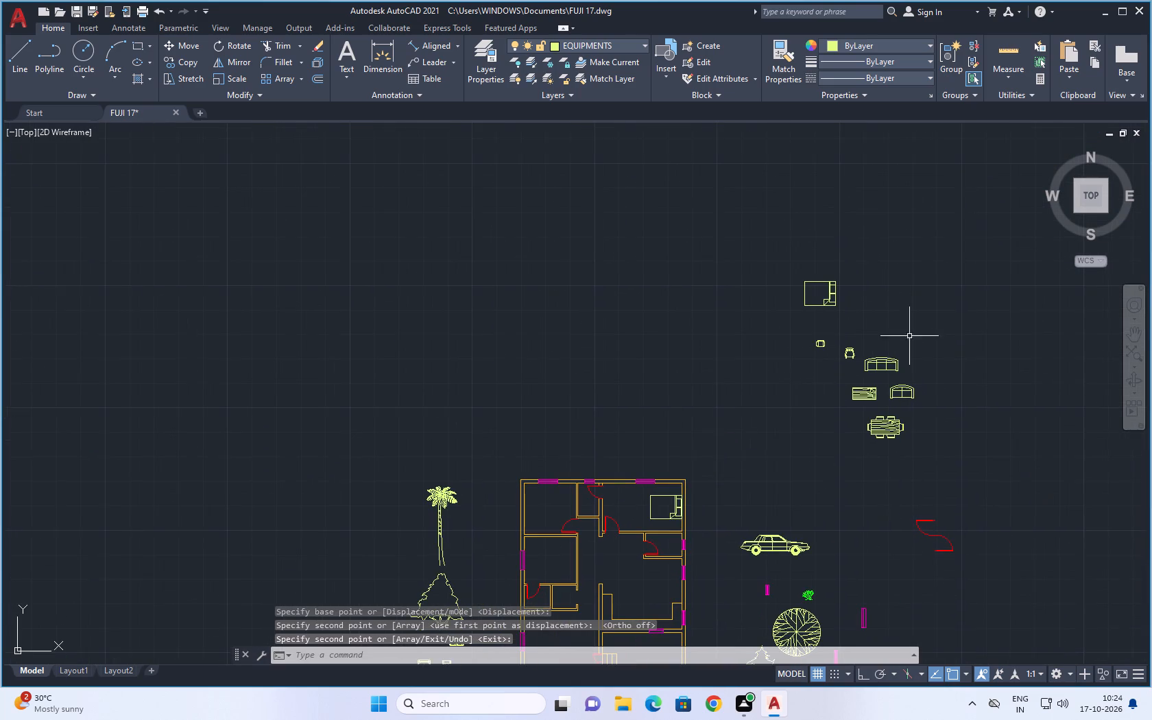
click(885, 272)
click(754, 303)
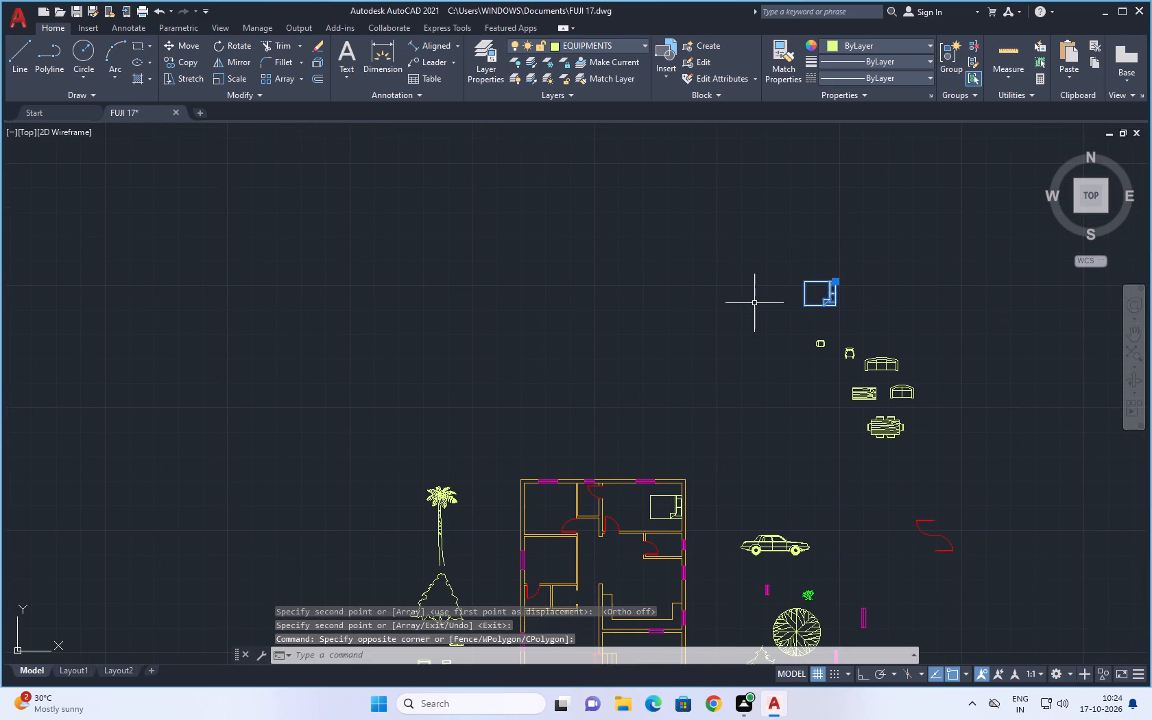
click(234, 47)
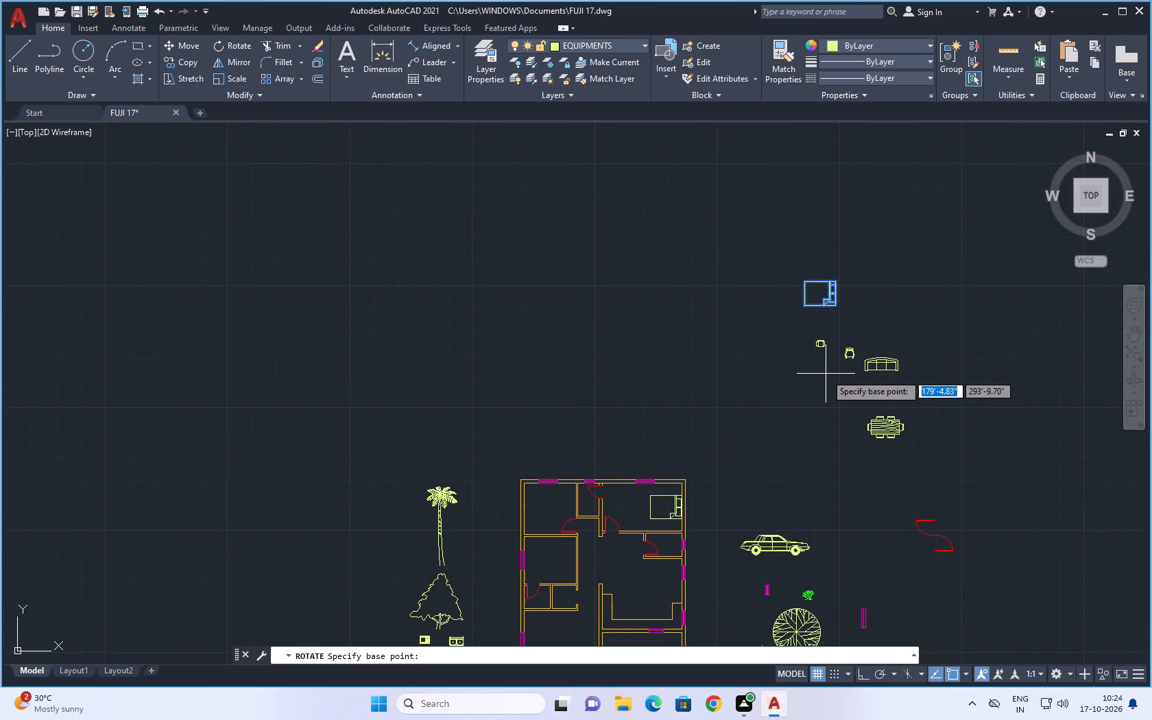
key(F8)
scroll(845, 317, up, 2)
middle_drag(856, 300, 827, 429)
scroll(797, 389, up, 3)
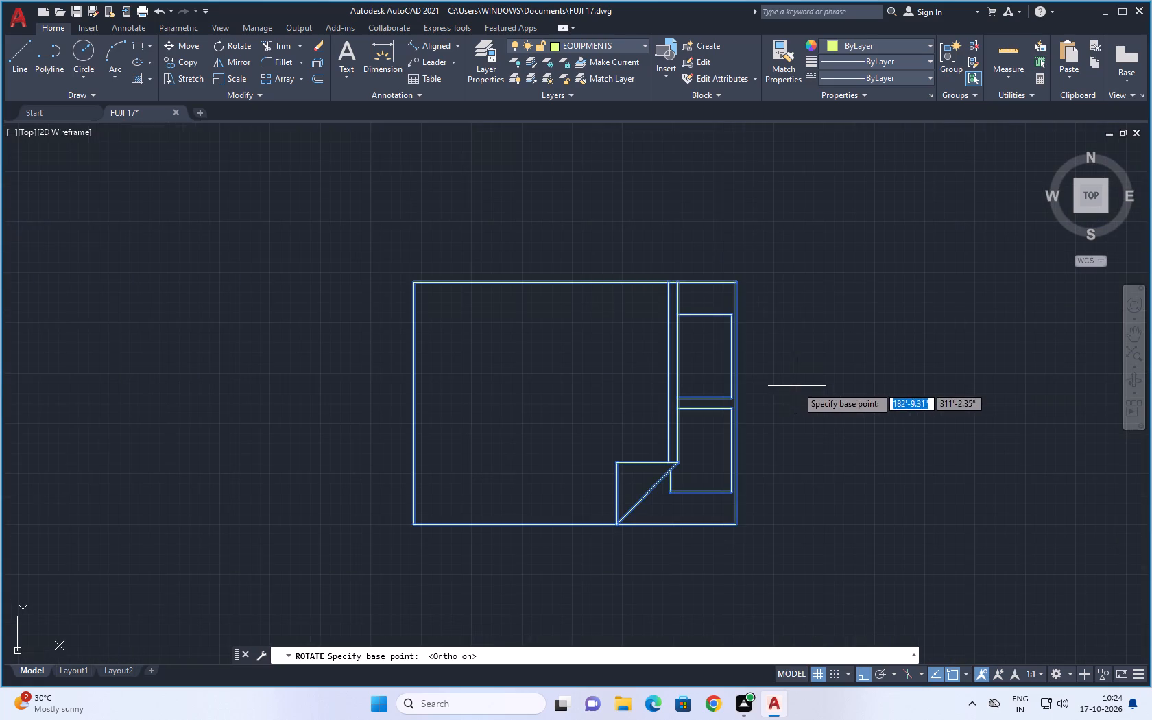
scroll(766, 400, up, 1)
click(717, 409)
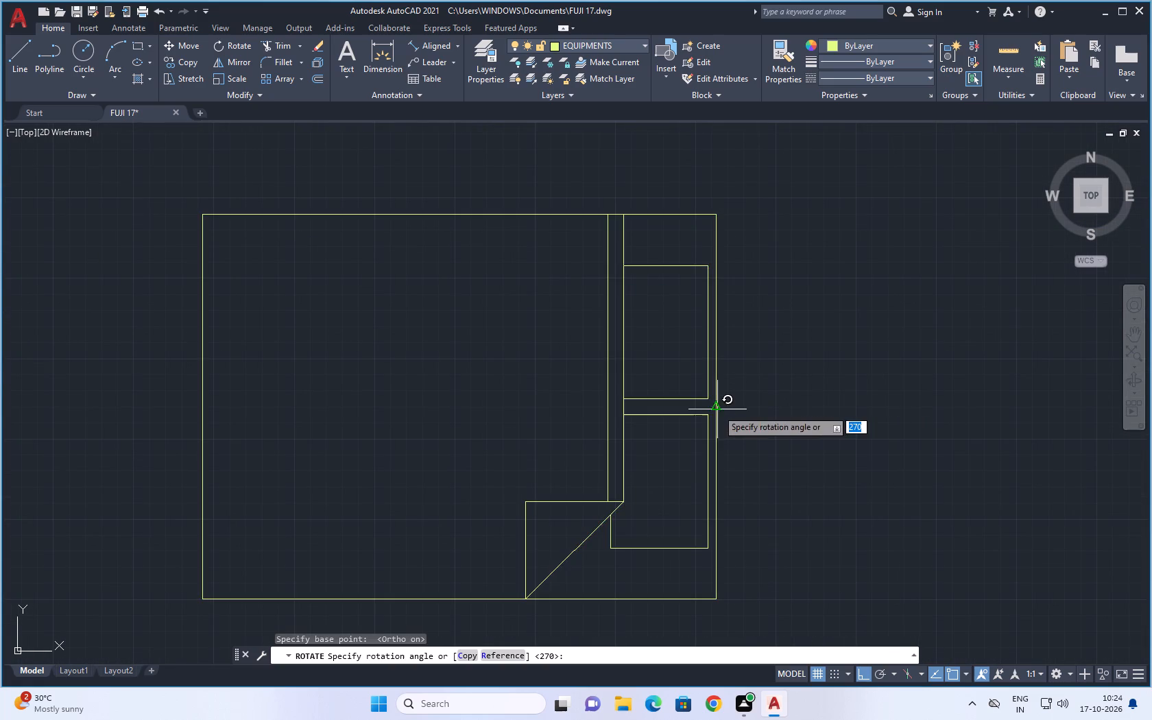
click(547, 416)
Copy the rotated queen bed by its headboard midpoint into the northwest bedroom, with the headboard against the midpoint of the west wall.
scroll(664, 426, down, 5)
middle_drag(779, 492, 783, 483)
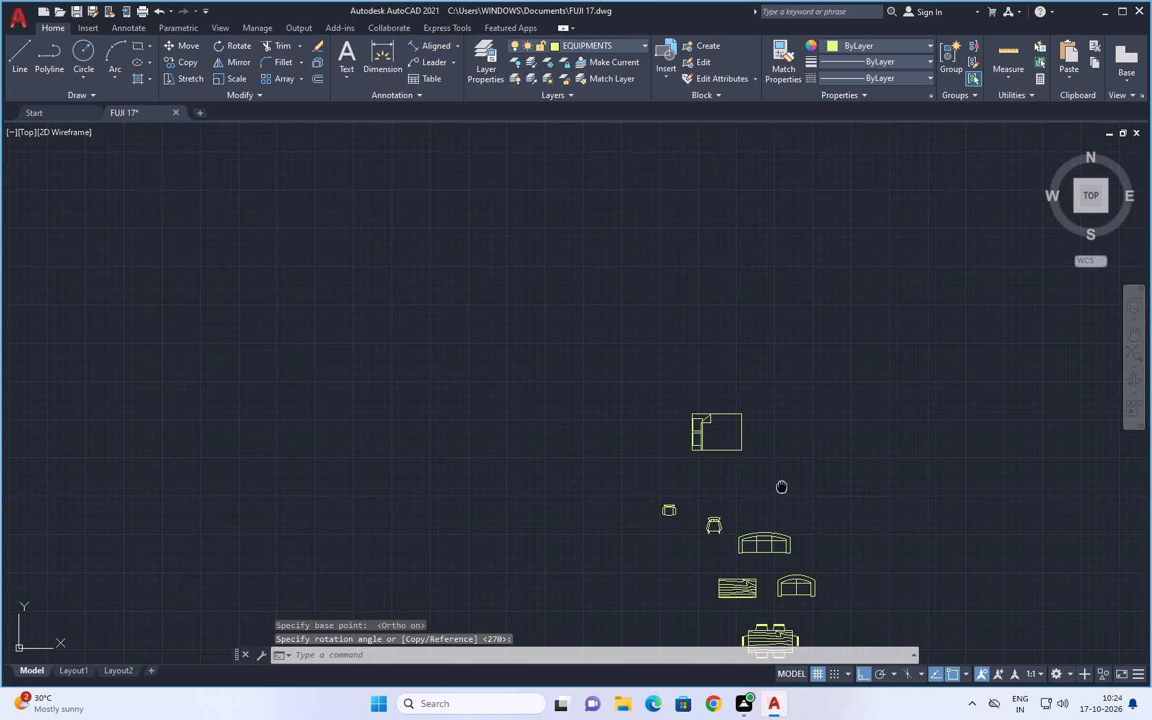
middle_drag(783, 483, 783, 481)
key(Escape)
key(Escape)
click(834, 365)
click(643, 465)
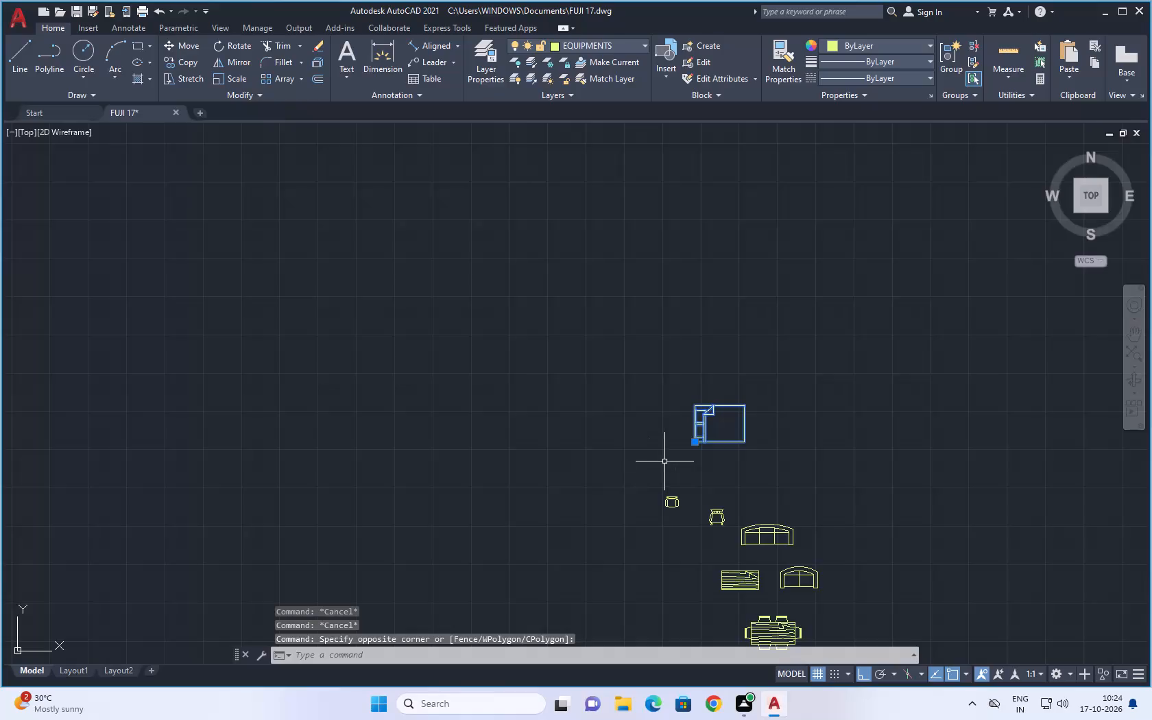
scroll(665, 460, up, 3)
text(CO)
key(space)
scroll(769, 336, up, 4)
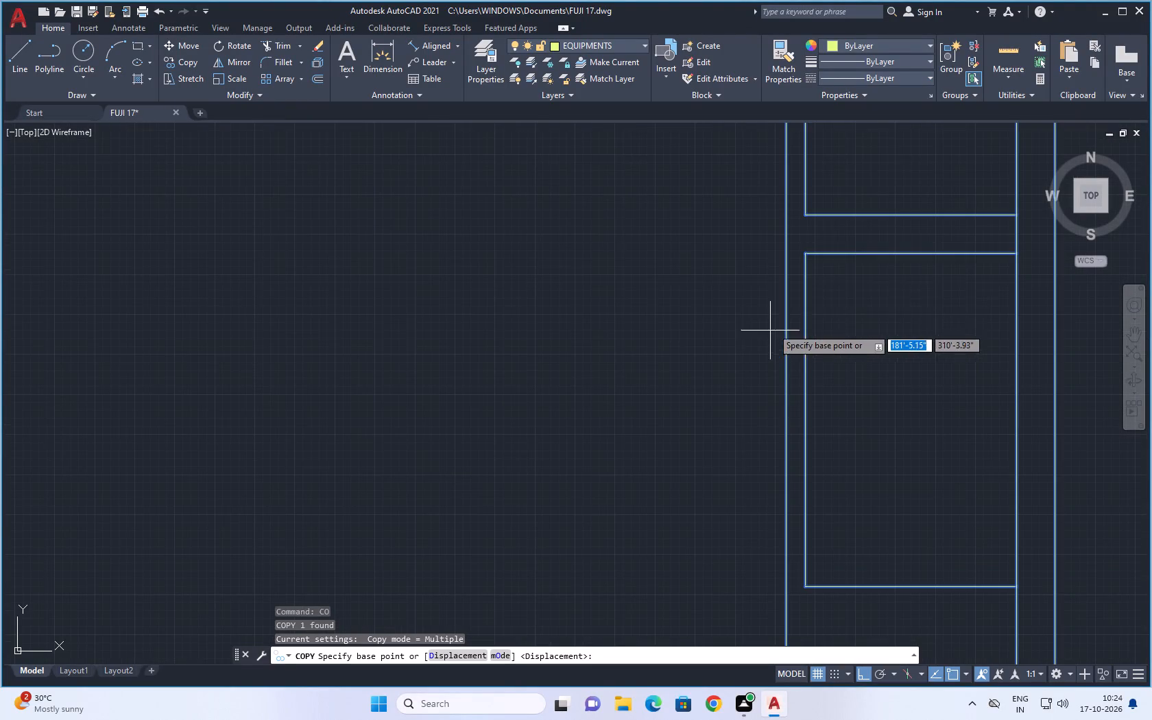
click(782, 239)
scroll(401, 377, down, 4)
key(F8)
scroll(415, 409, down, 3)
middle_drag(416, 440, 512, 379)
scroll(422, 437, down, 1)
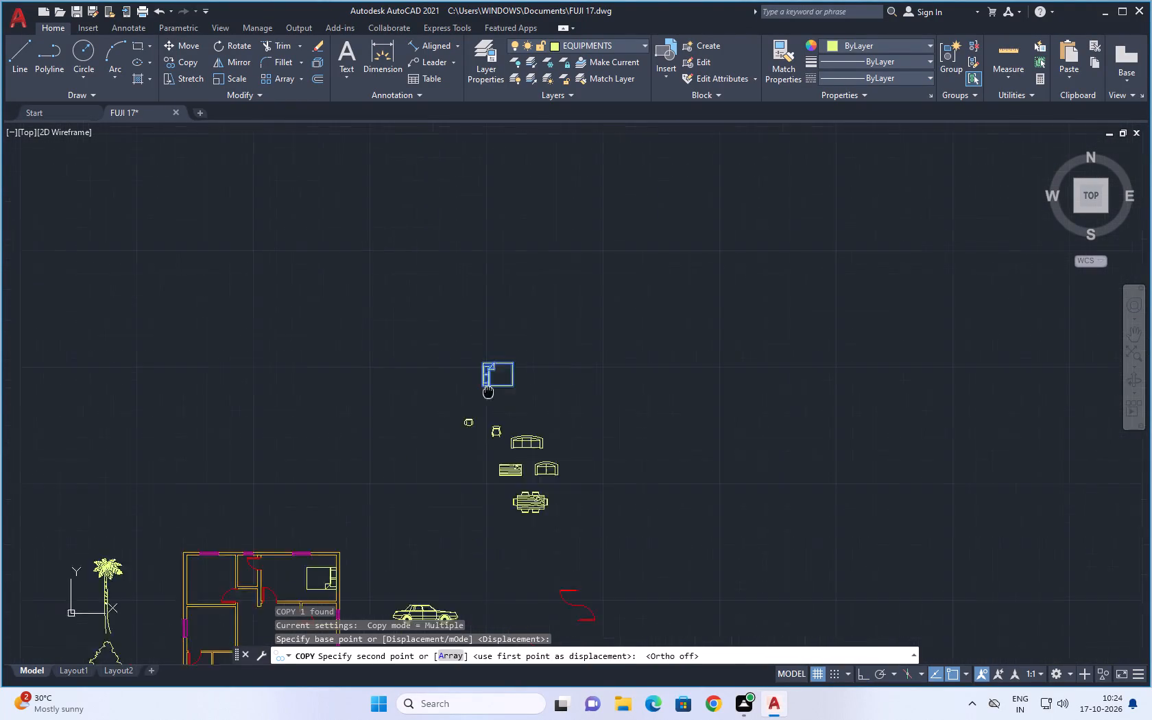
middle_drag(512, 379, 733, 248)
scroll(732, 261, up, 1)
middle_drag(438, 436, 533, 391)
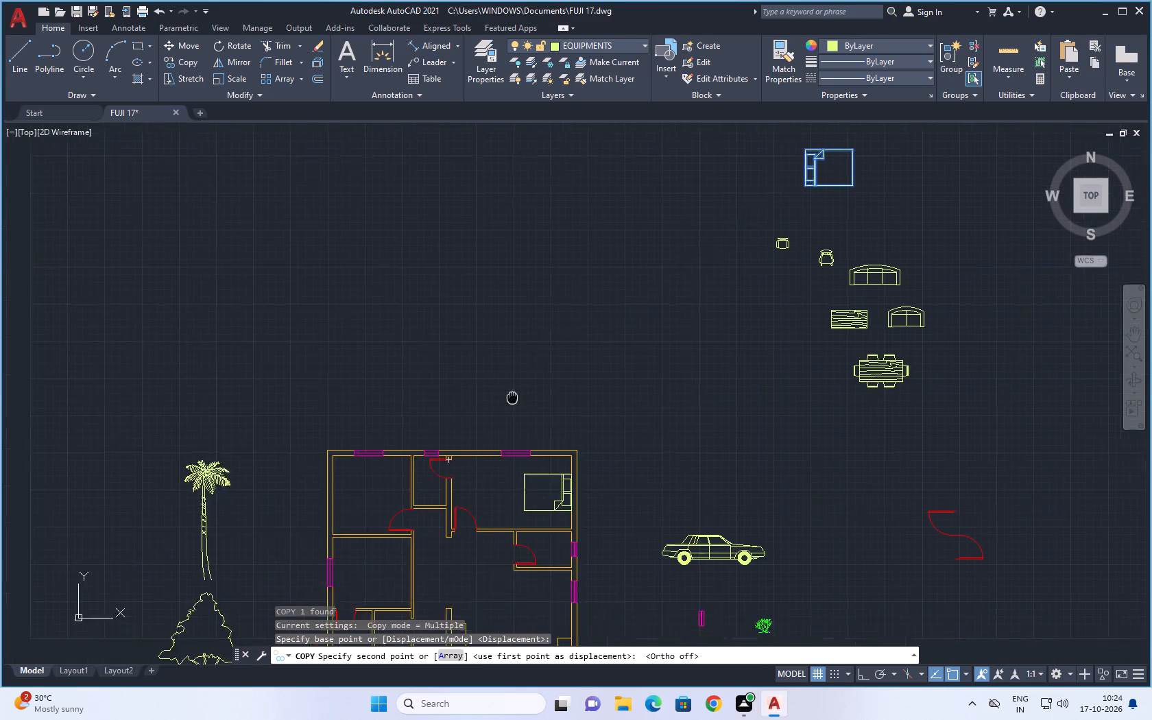
middle_drag(533, 391, 634, 359)
scroll(467, 451, up, 5)
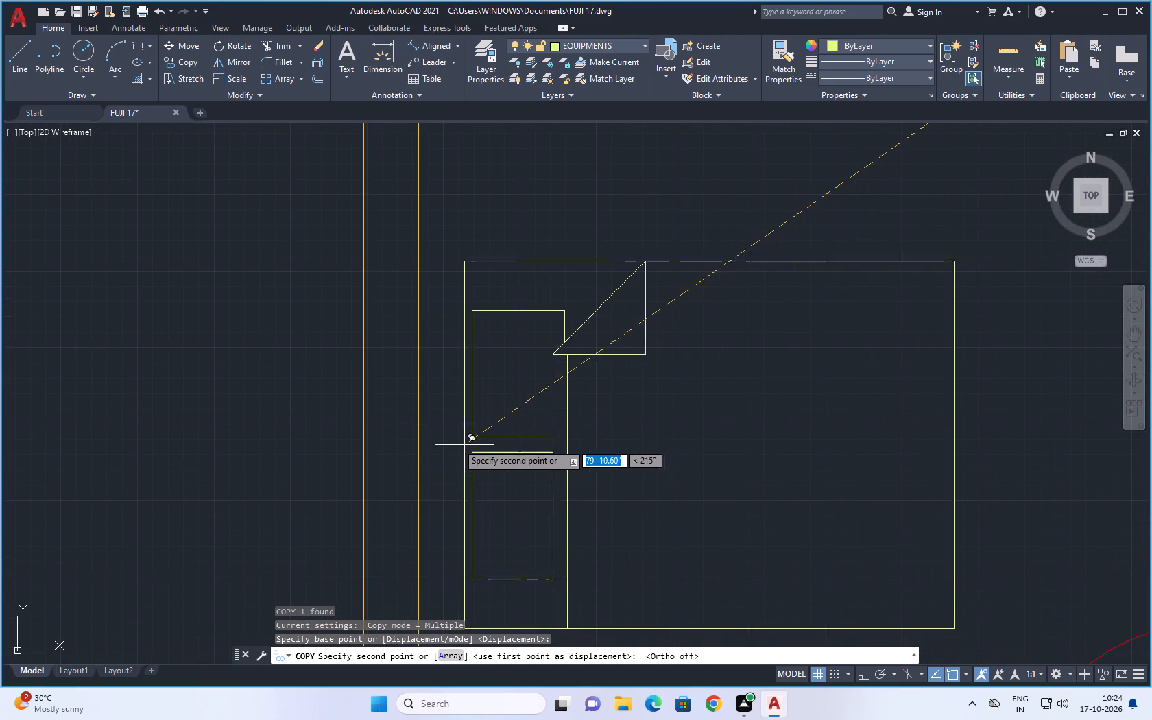
scroll(420, 446, down, 2)
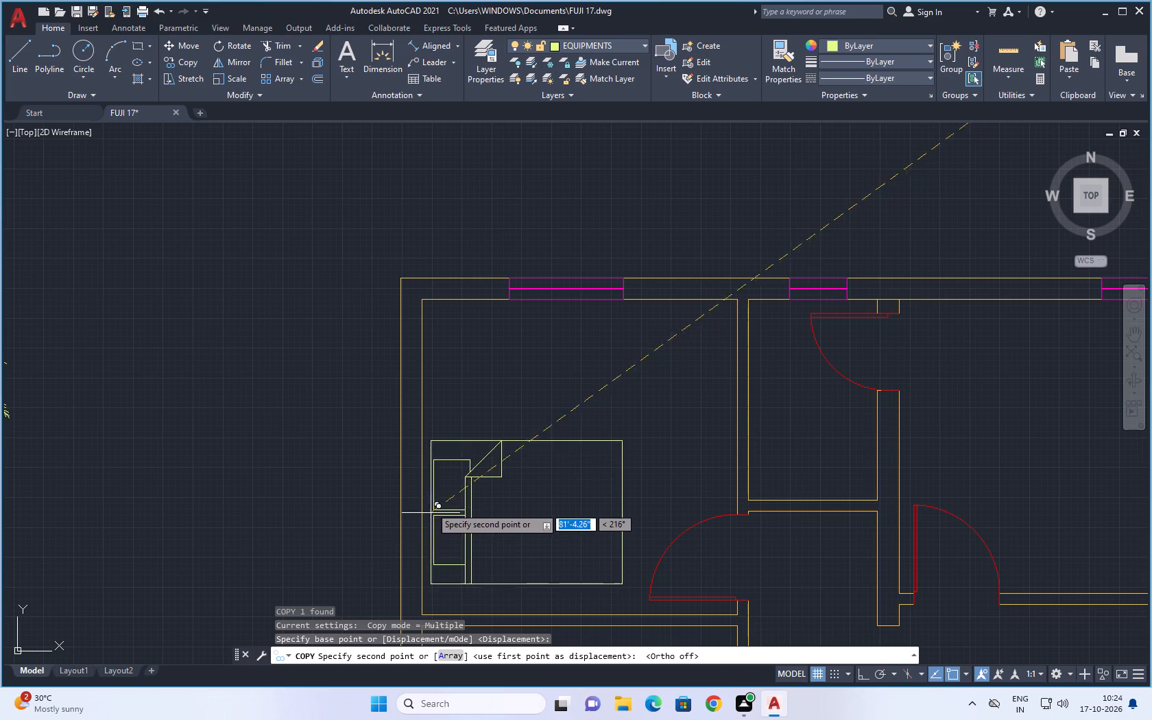
click(422, 455)
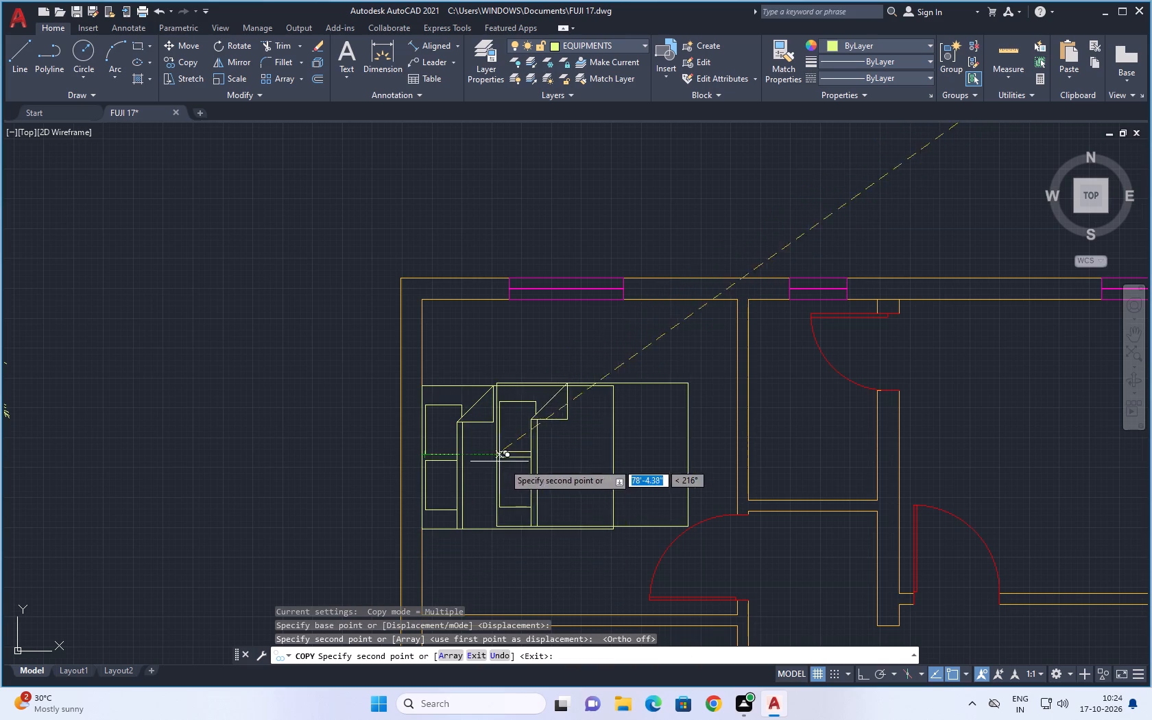
scroll(537, 464, down, 3)
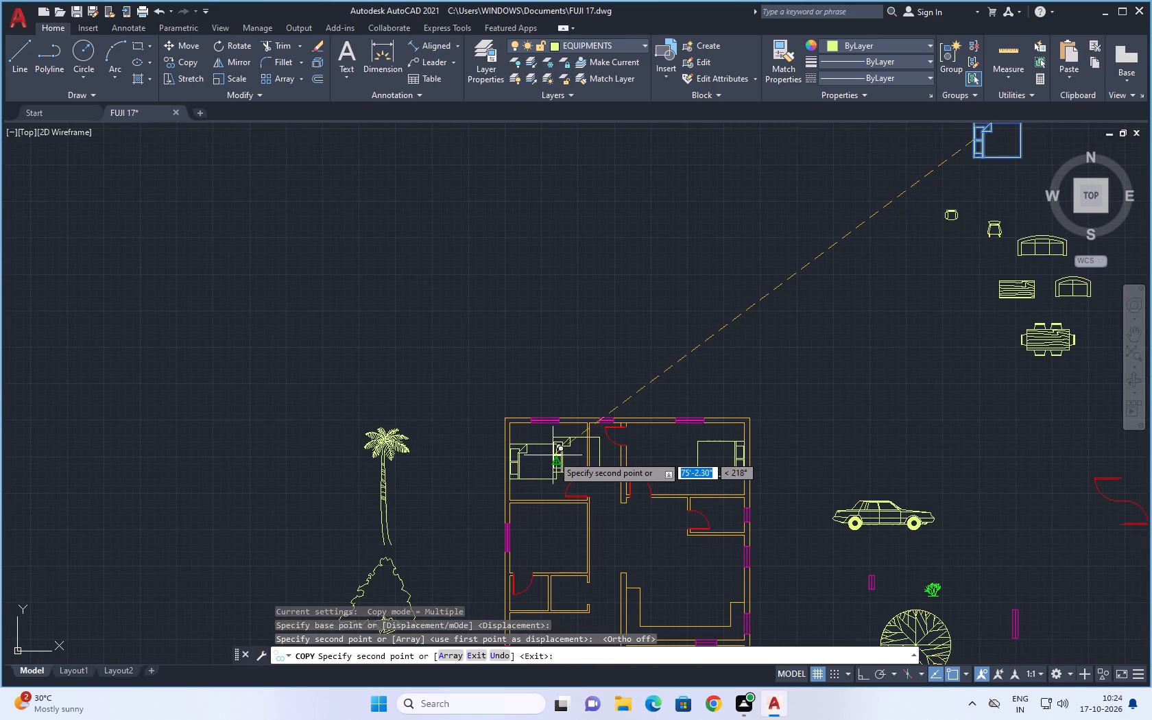
key(Escape)
Examine the two furnished bedrooms, the remaining rooms and the furniture blocks still outside the floor plan.
scroll(588, 391, down, 2)
middle_drag(620, 372, 613, 370)
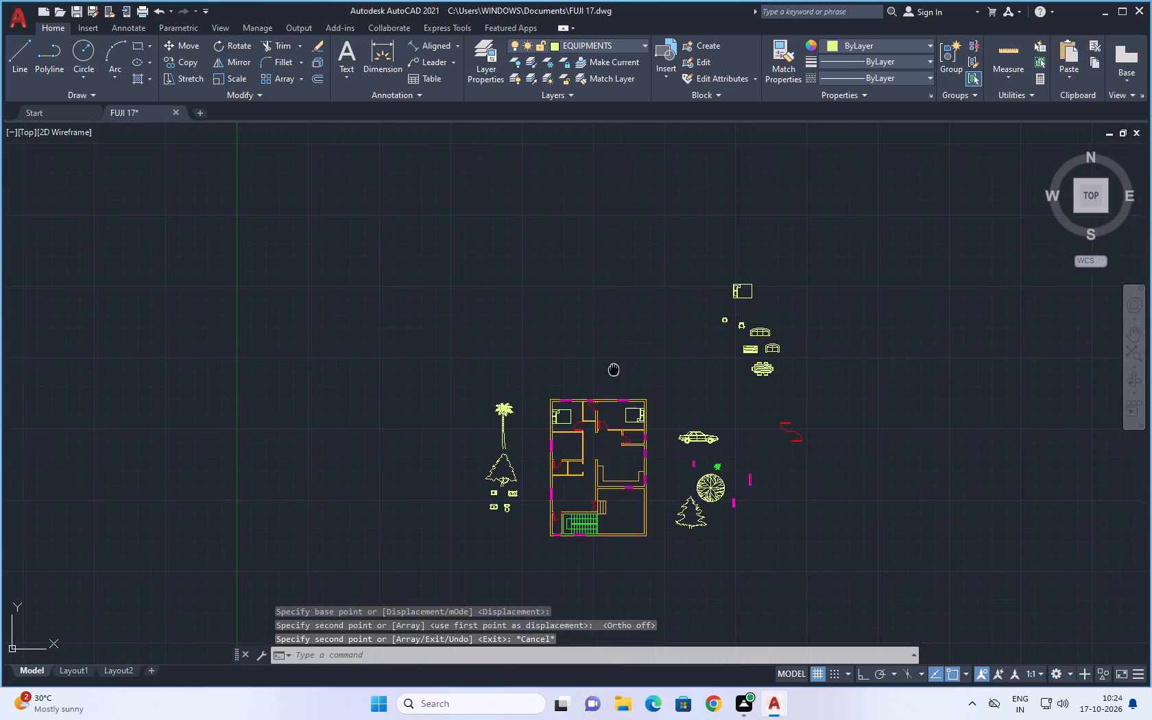
middle_drag(613, 370, 579, 332)
middle_drag(773, 333, 743, 312)
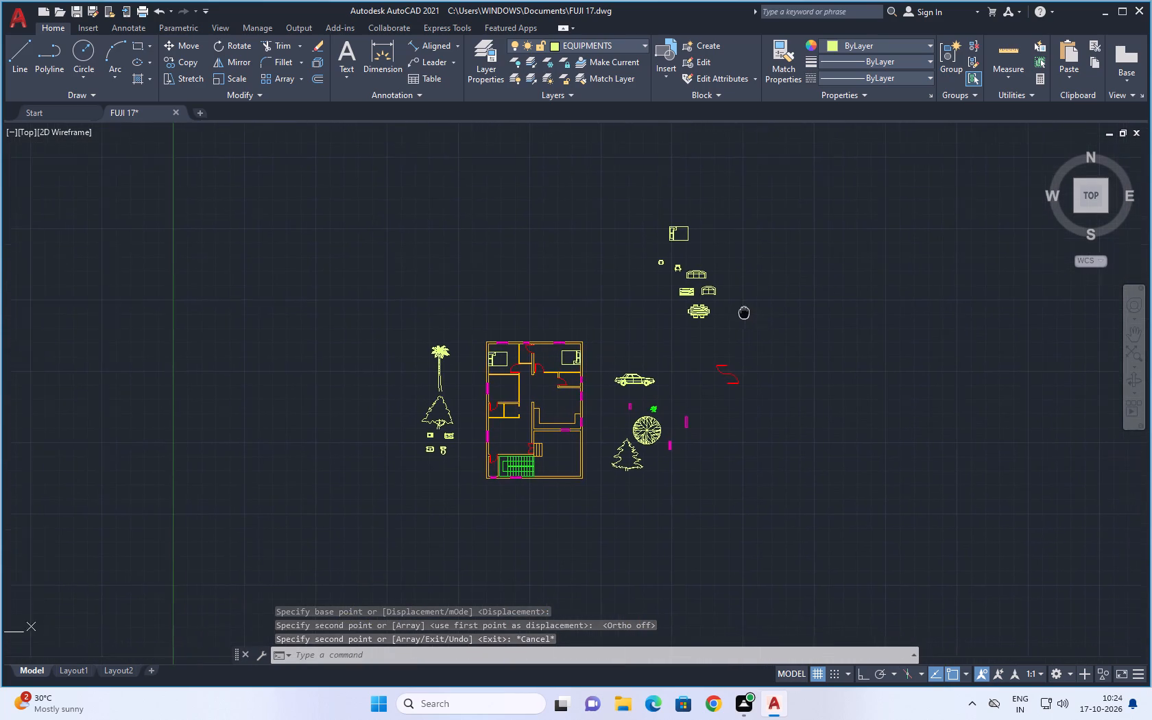
middle_drag(743, 312, 743, 312)
scroll(736, 308, up, 1)
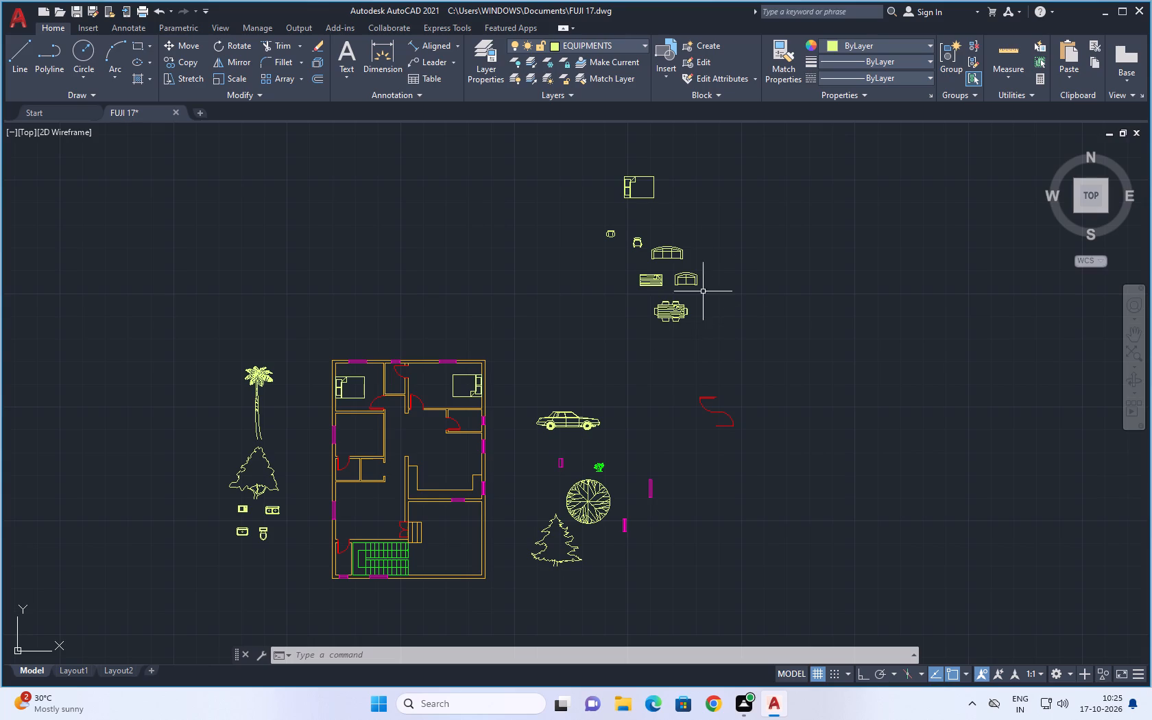
scroll(705, 193, up, 1)
middle_drag(700, 190, 706, 234)
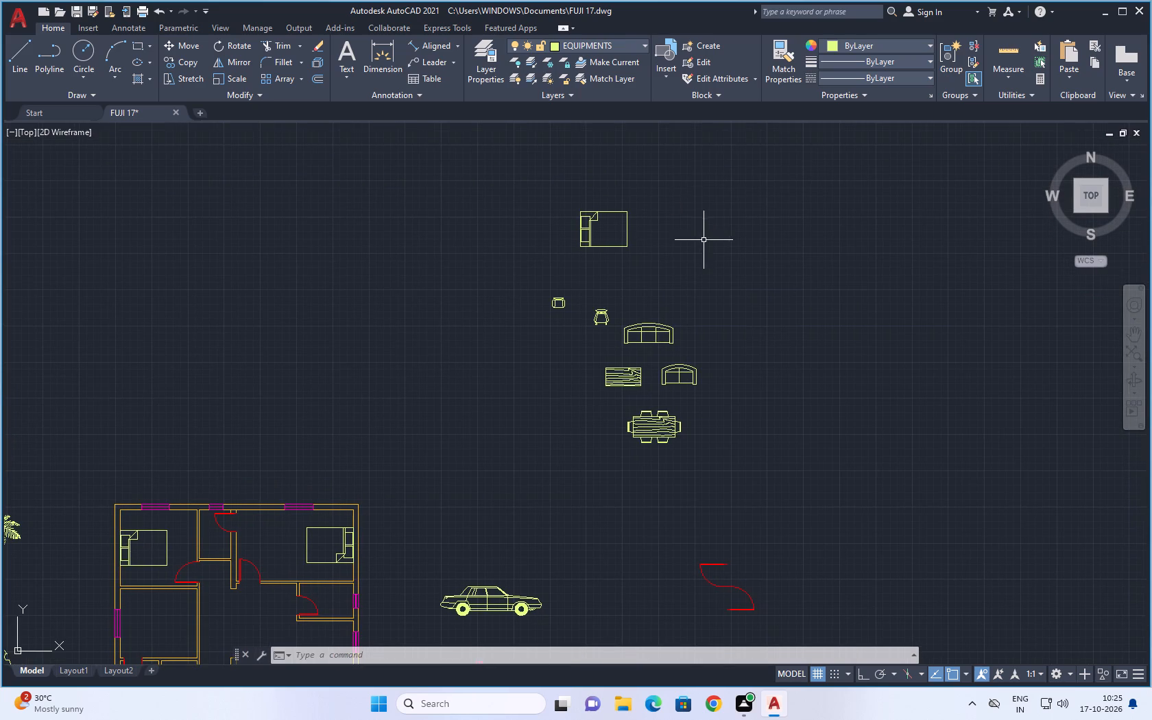
Copy the northeast bedroom's bed by its headboard midpoint into the bedroom below the northwest one, with the headboard against the east wall.
middle_drag(509, 400, 665, 320)
scroll(457, 468, up, 1)
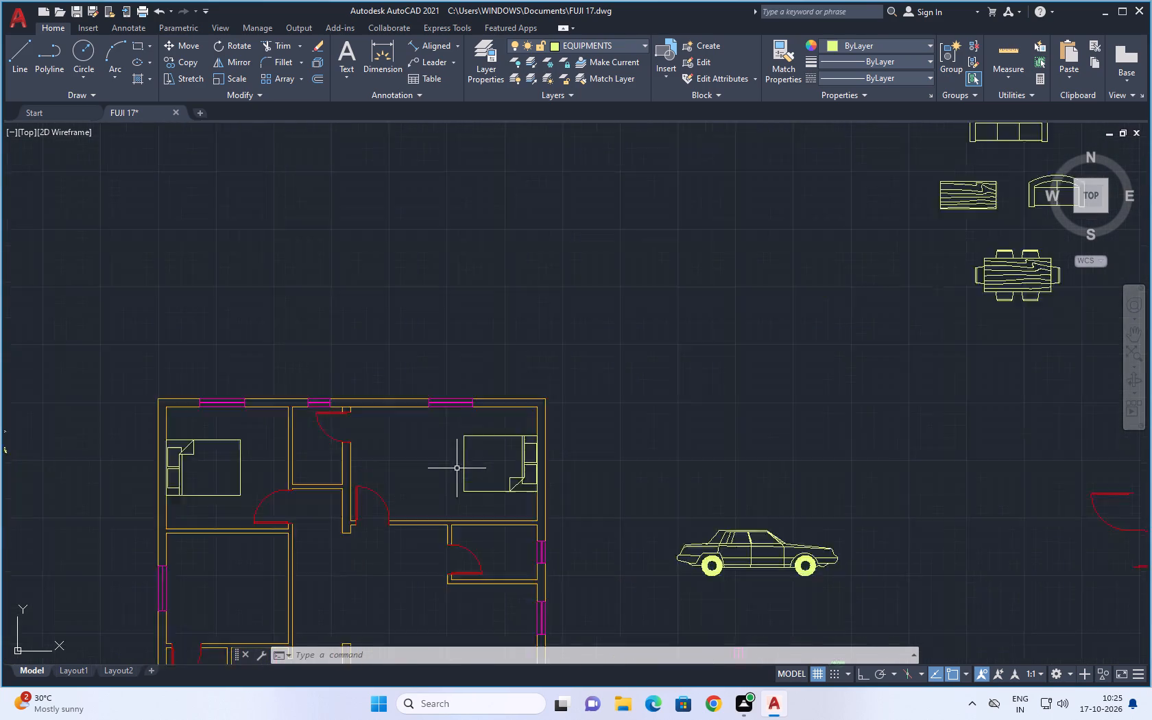
scroll(457, 468, up, 2)
click(509, 451)
click(422, 495)
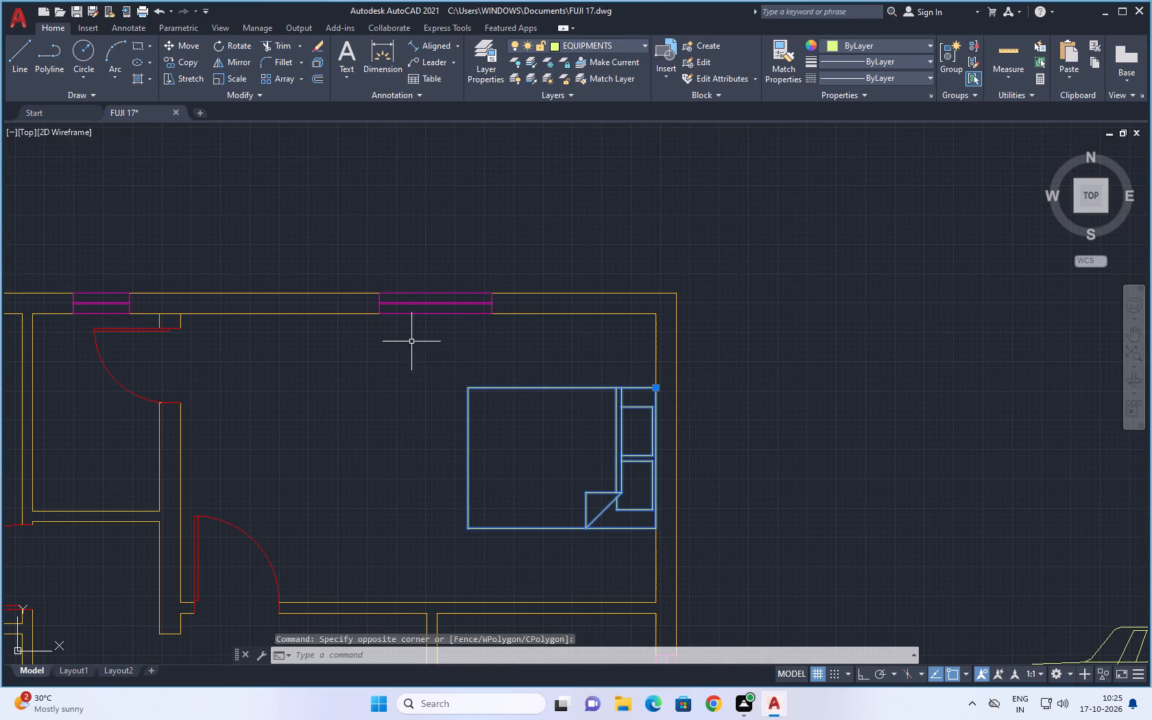
click(179, 61)
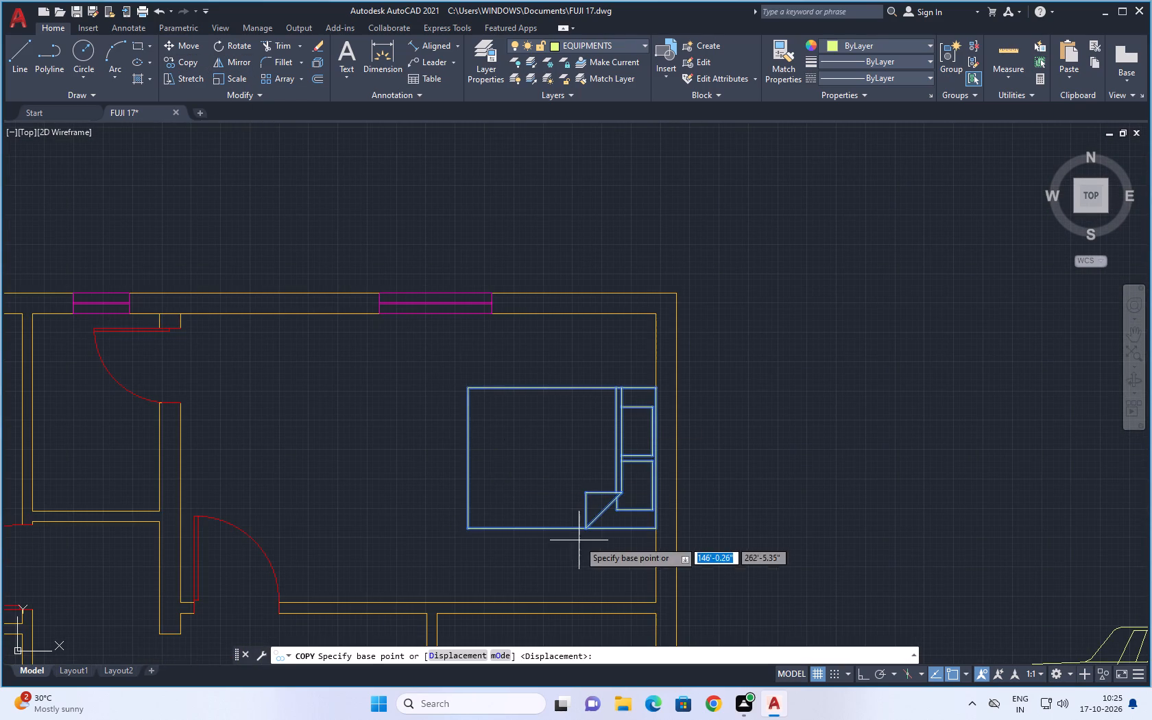
scroll(651, 453, up, 3)
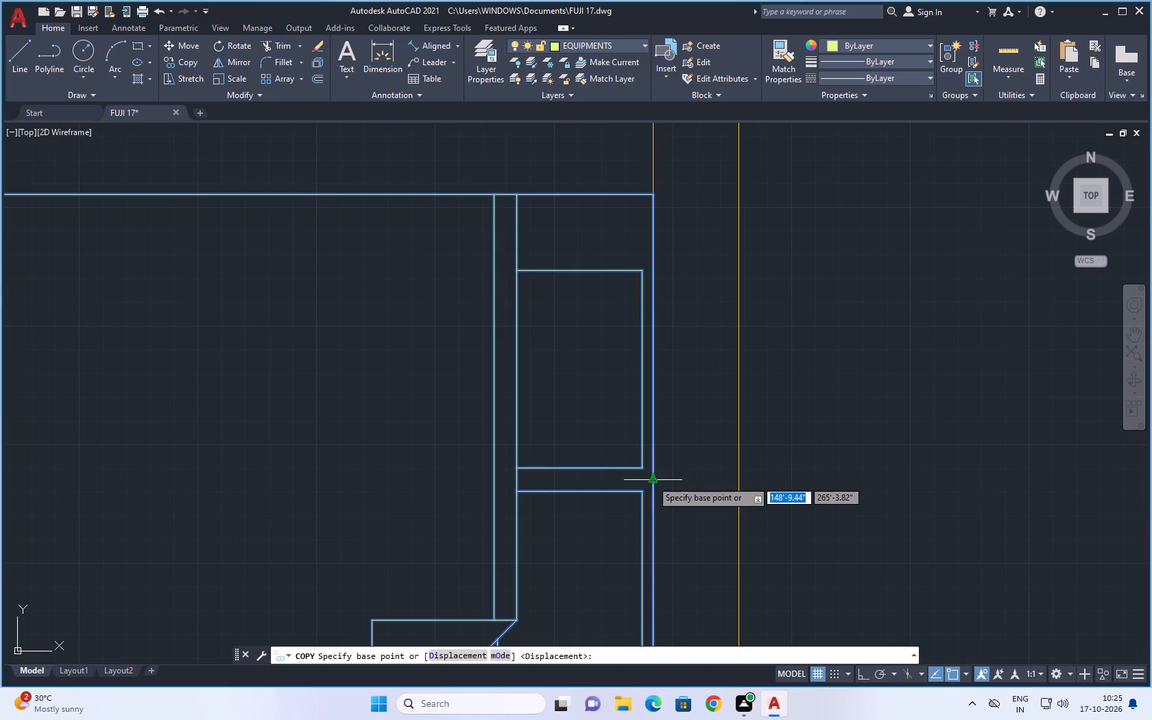
click(654, 479)
scroll(385, 509, down, 4)
middle_drag(377, 538, 986, 252)
scroll(643, 417, up, 1)
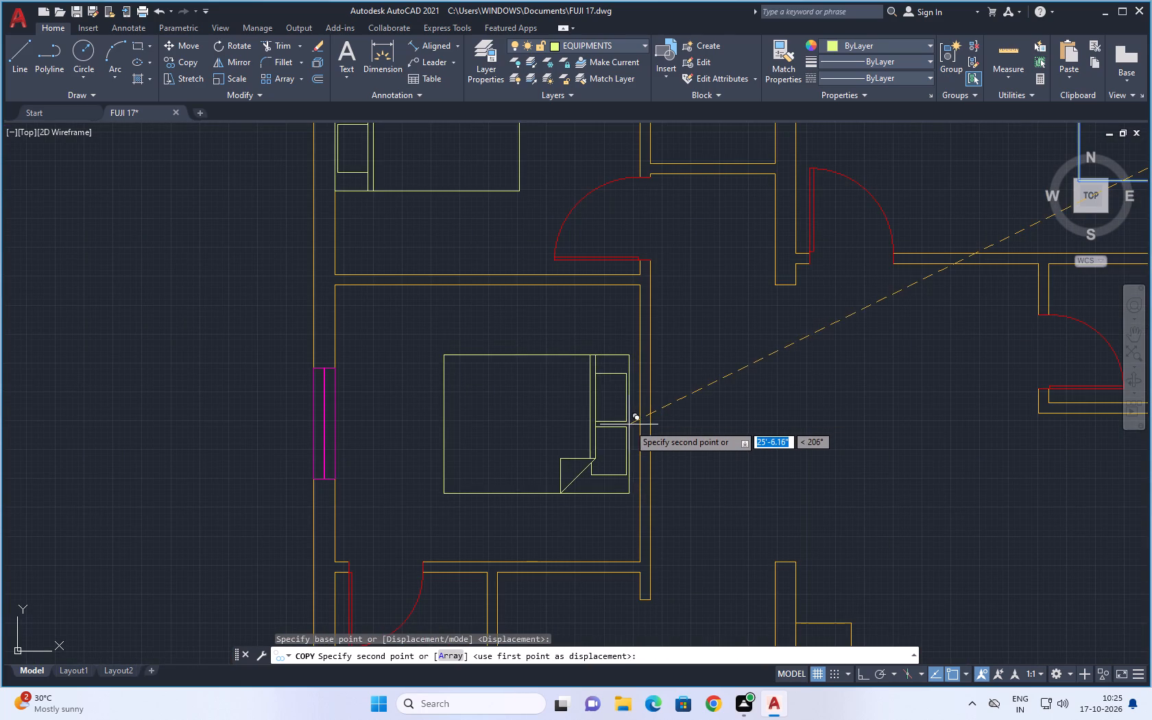
click(642, 422)
scroll(797, 436, down, 2)
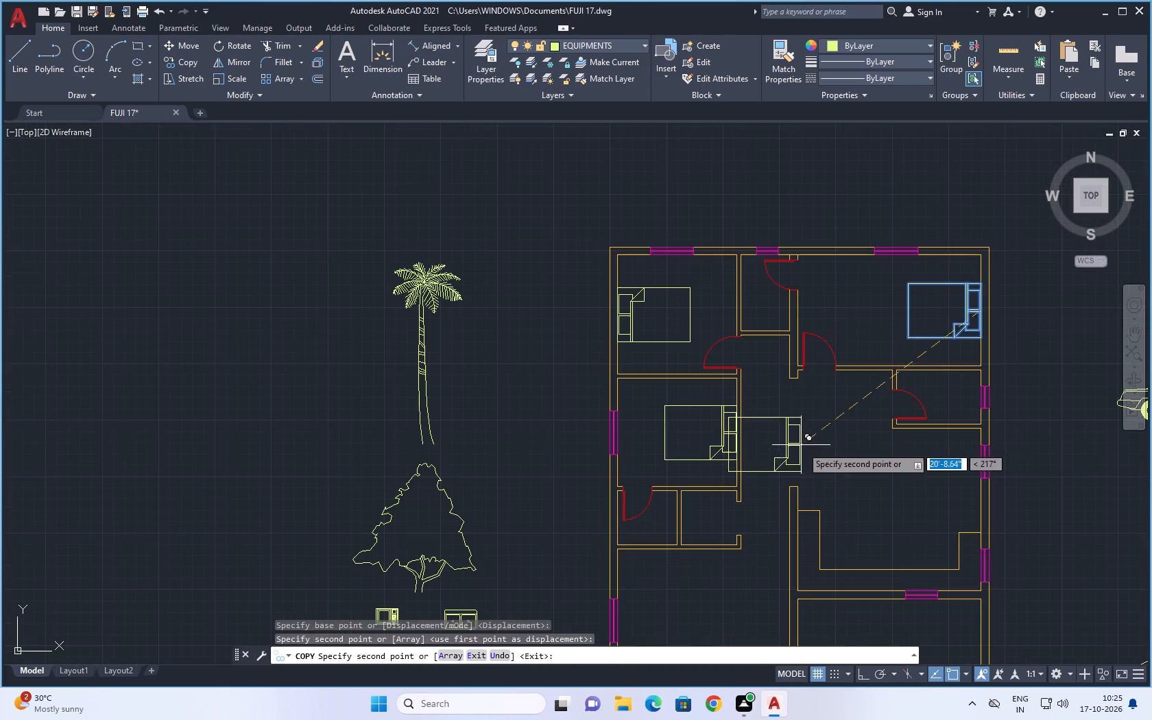
middle_drag(801, 446, 691, 346)
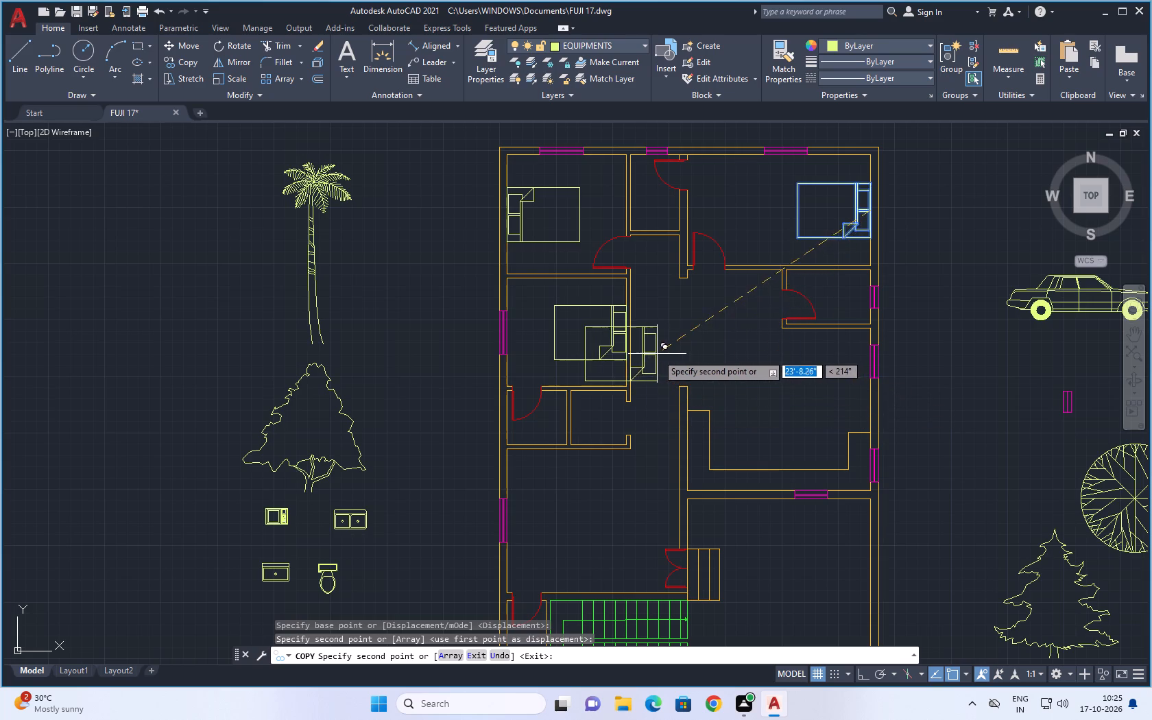
scroll(656, 353, up, 2)
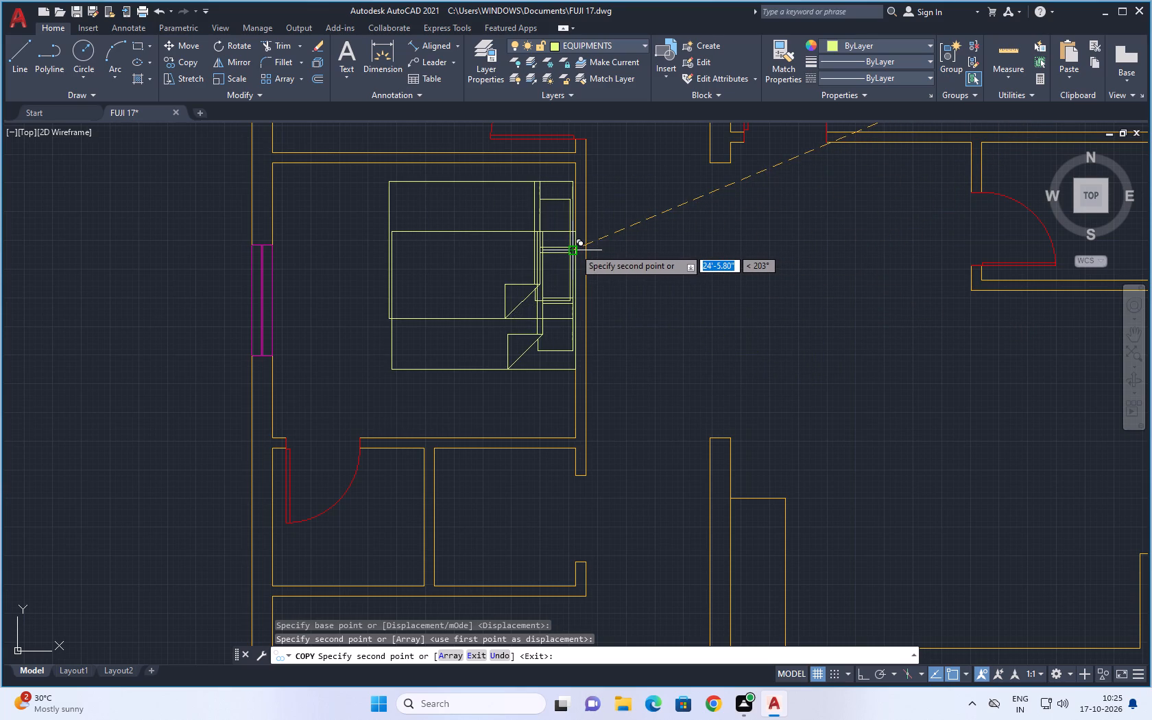
key(Escape)
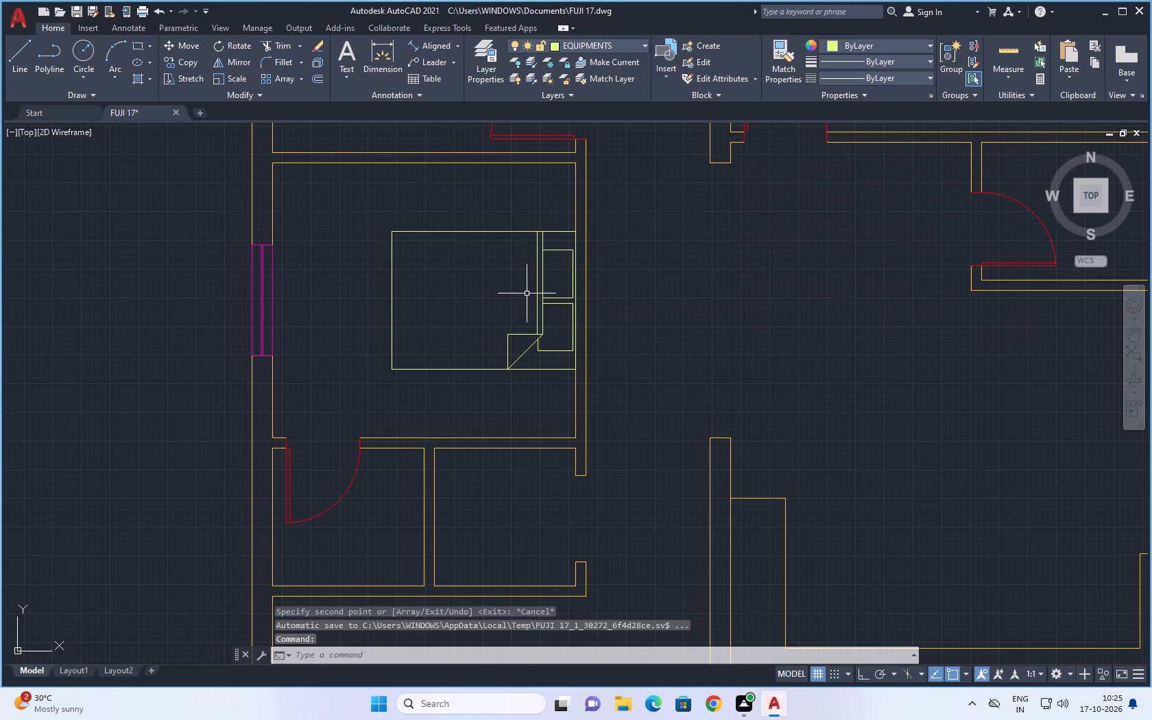
Move the newly copied bed about 1 foot north by its headboard midpoint, with Ortho on.
click(539, 288)
click(532, 290)
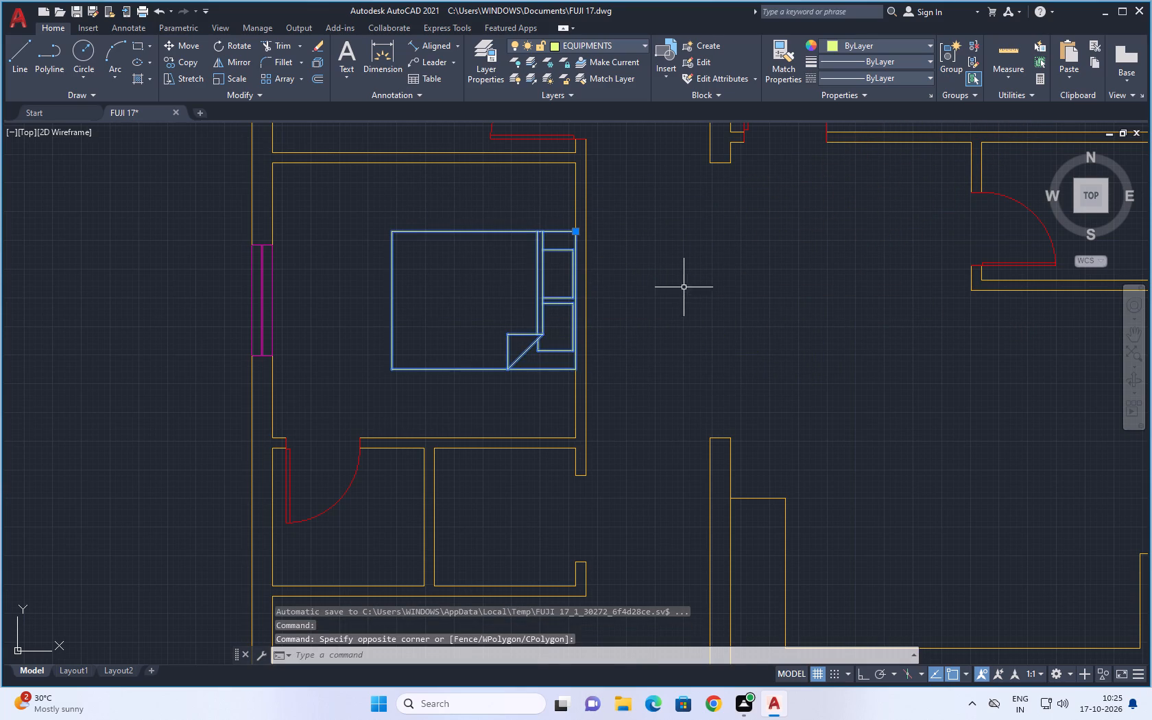
scroll(684, 287, up, 1)
middle_drag(685, 285, 696, 420)
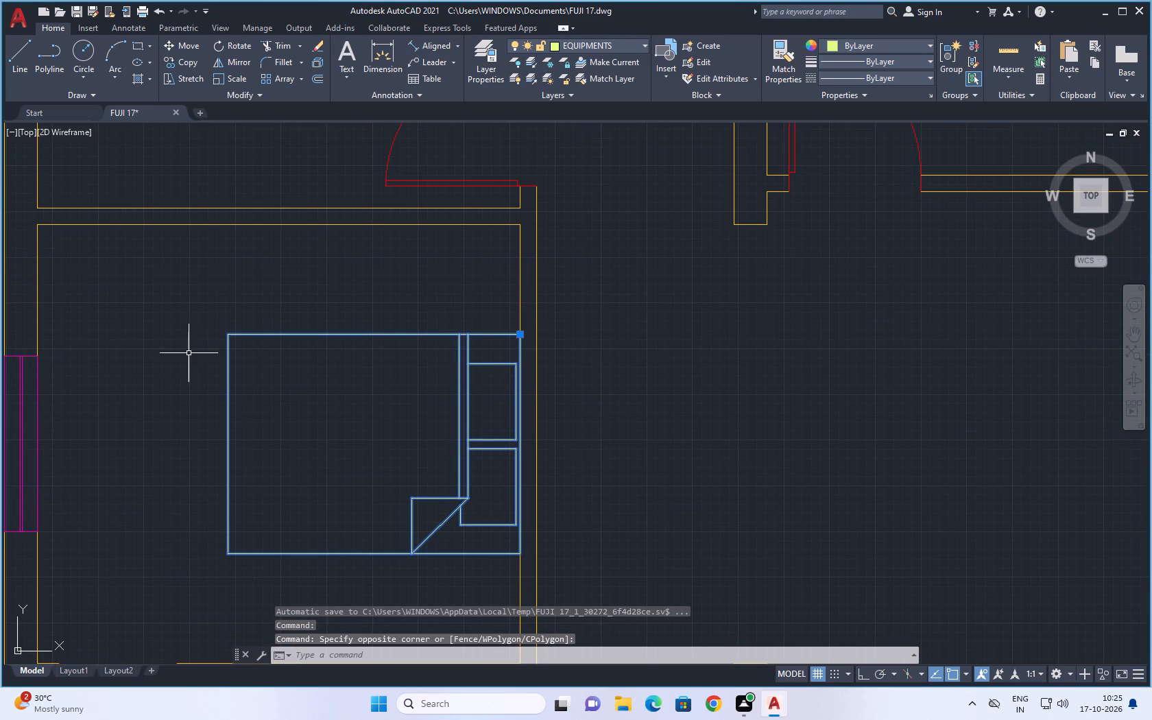
click(169, 47)
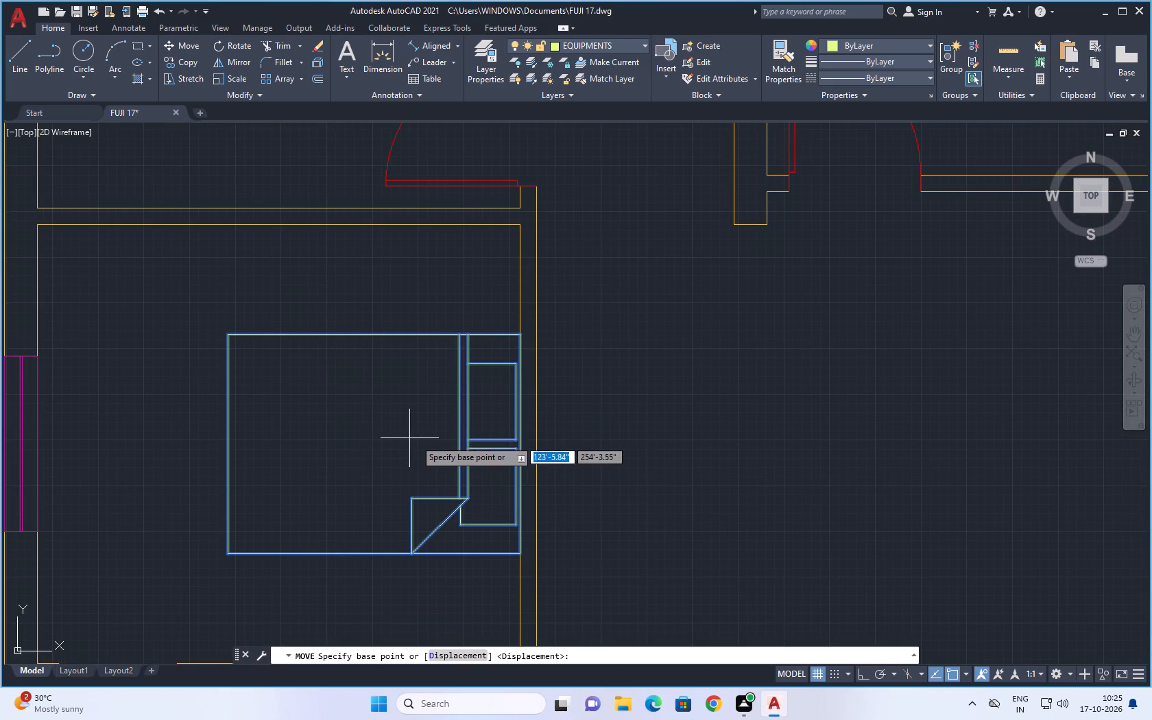
scroll(508, 454, up, 2)
click(531, 430)
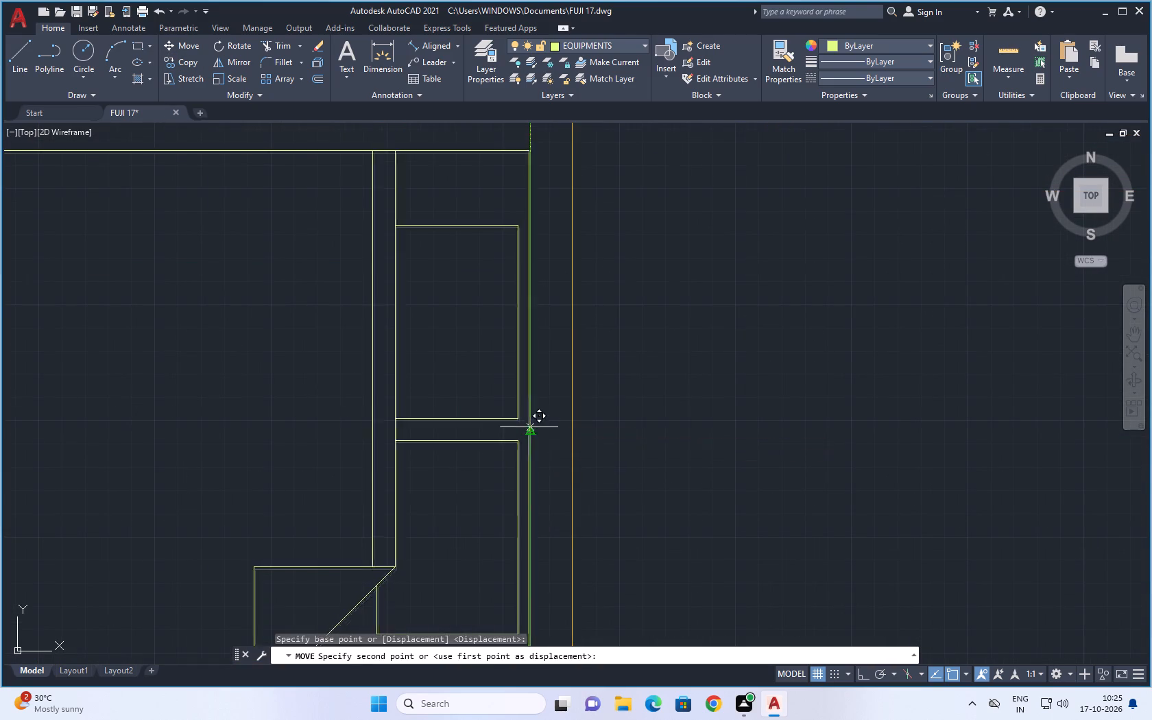
key(F8)
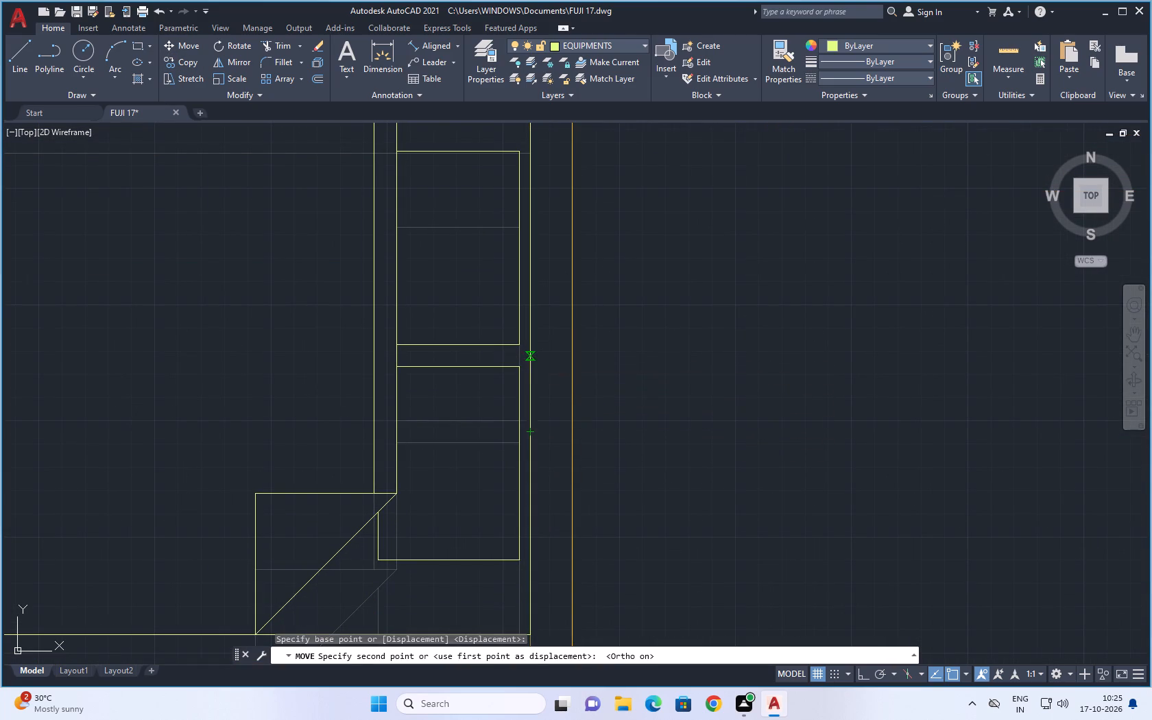
scroll(529, 323, down, 1)
middle_drag(528, 330, 515, 424)
scroll(524, 356, down, 1)
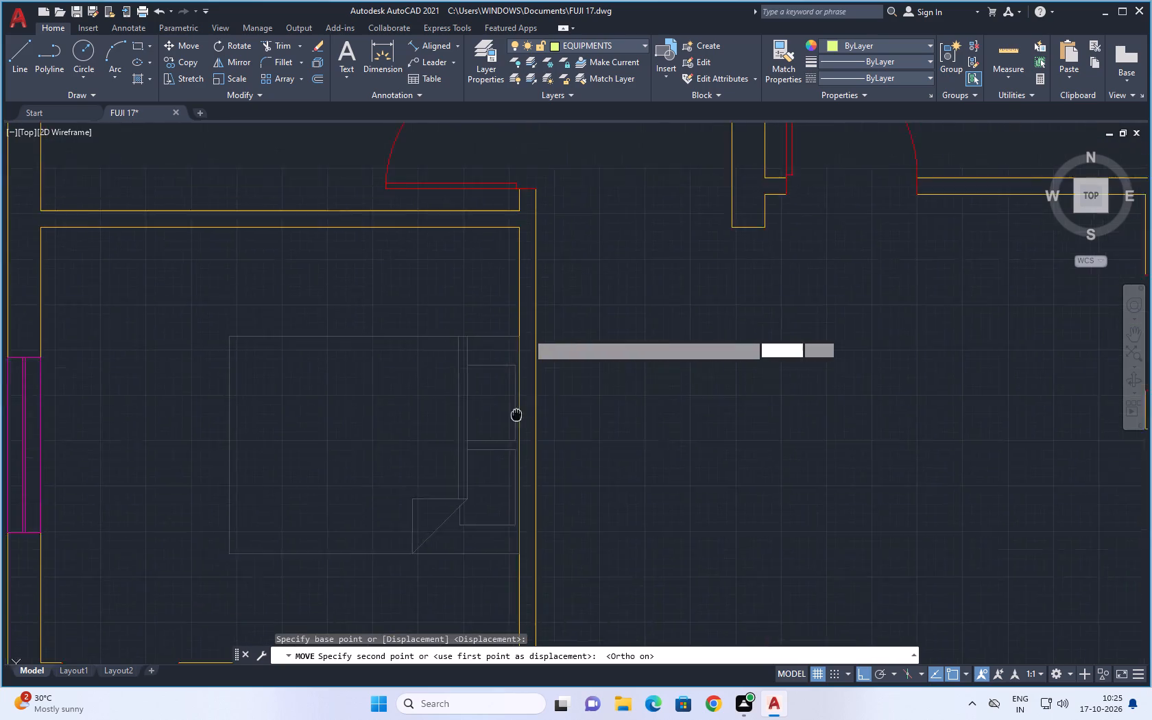
middle_drag(515, 424, 514, 487)
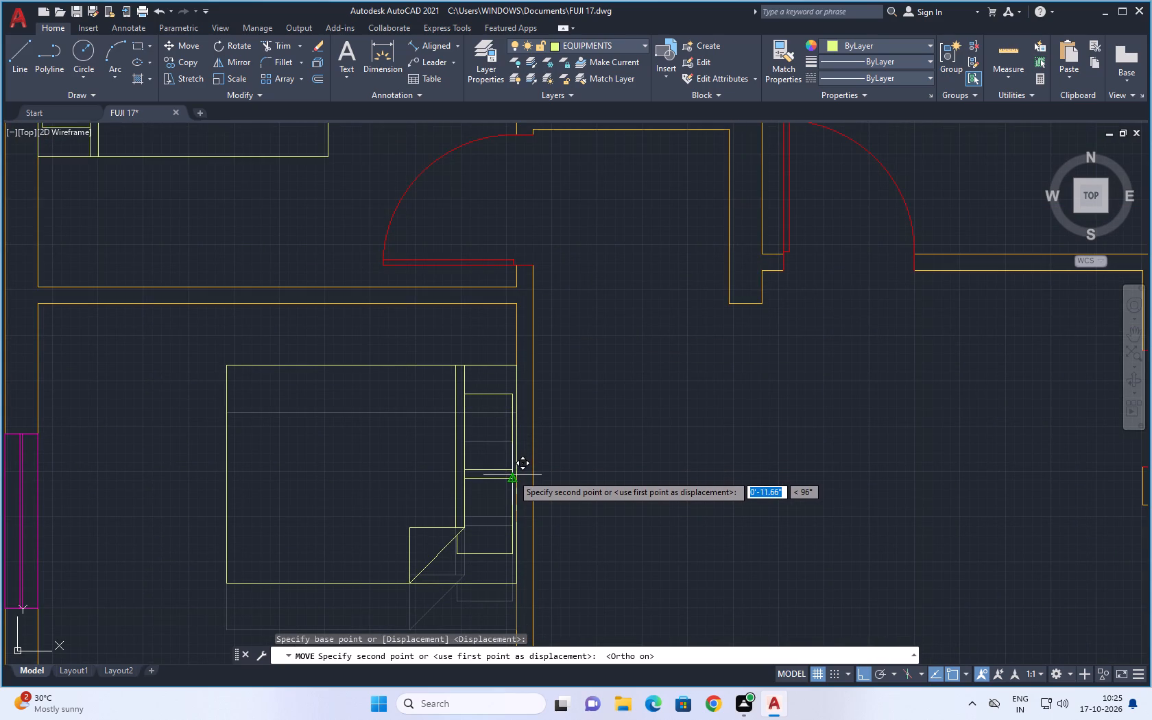
click(514, 473)
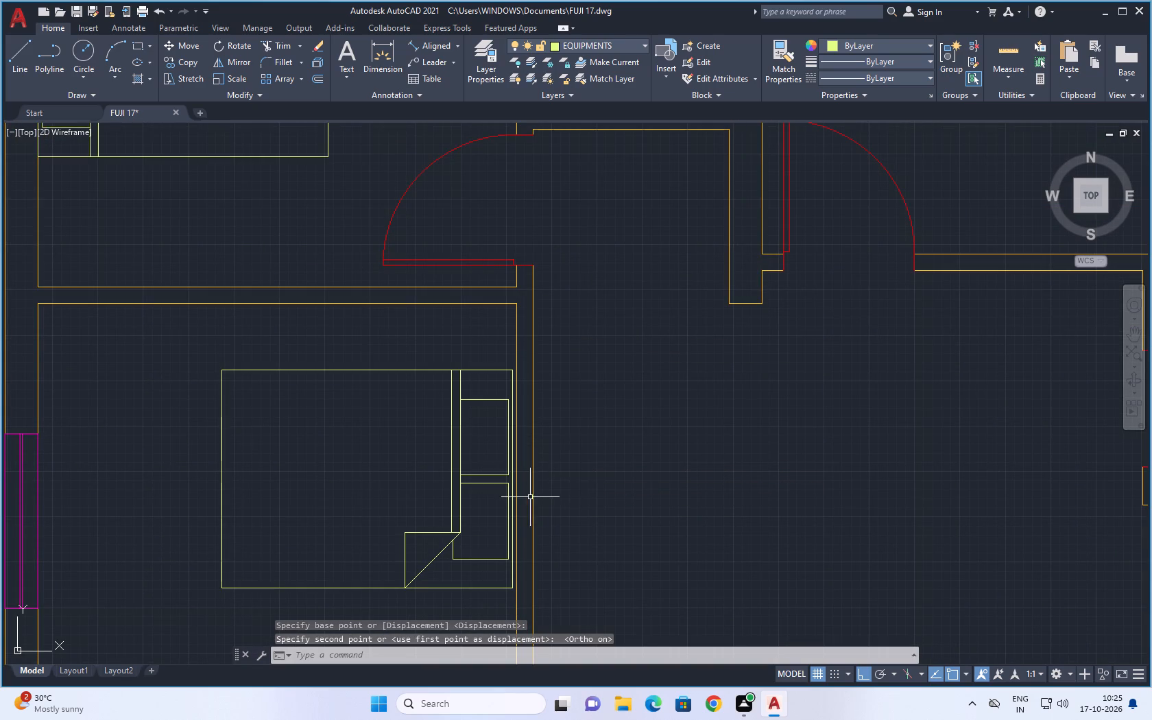
Move the same bed east by its headboard midpoint onto the inner face of the bedroom's east wall, keeping Ortho on.
scroll(506, 497, up, 3)
click(522, 446)
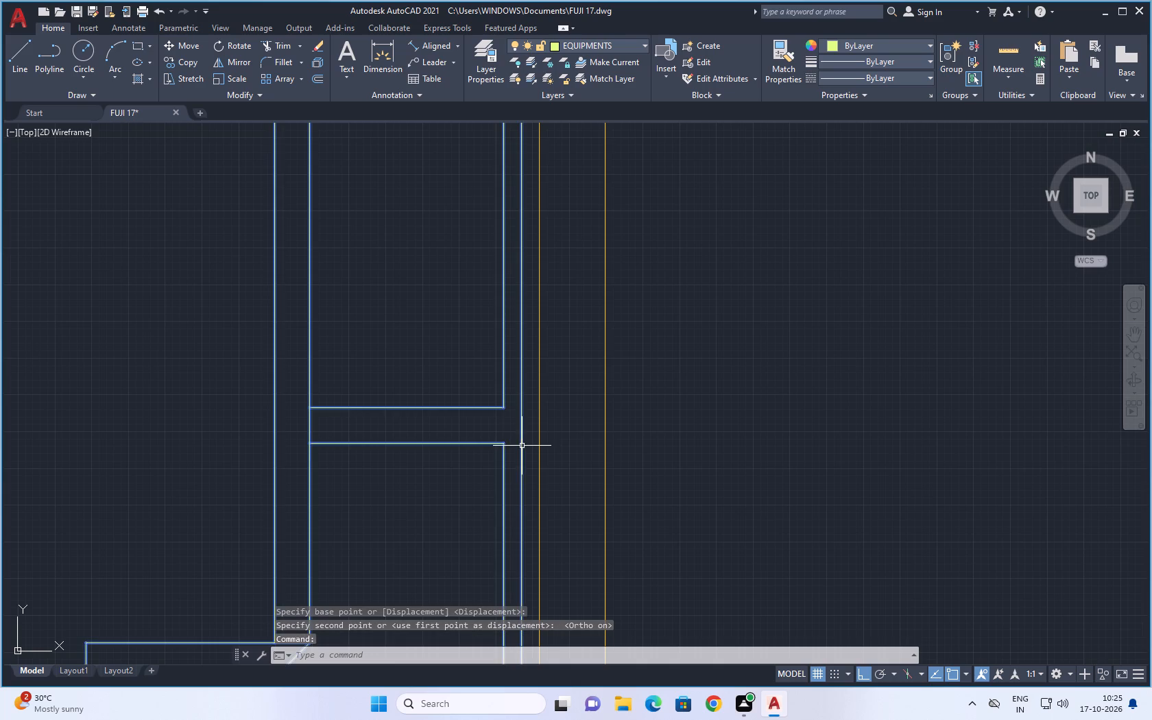
text(M)
key(space)
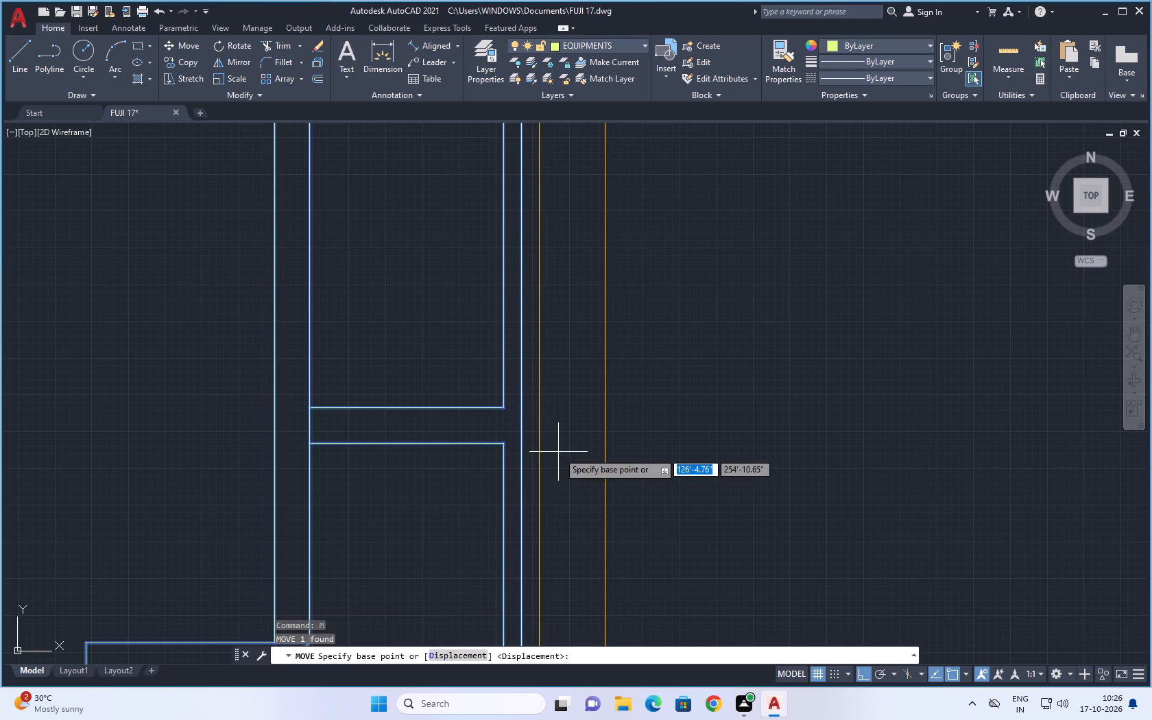
click(523, 426)
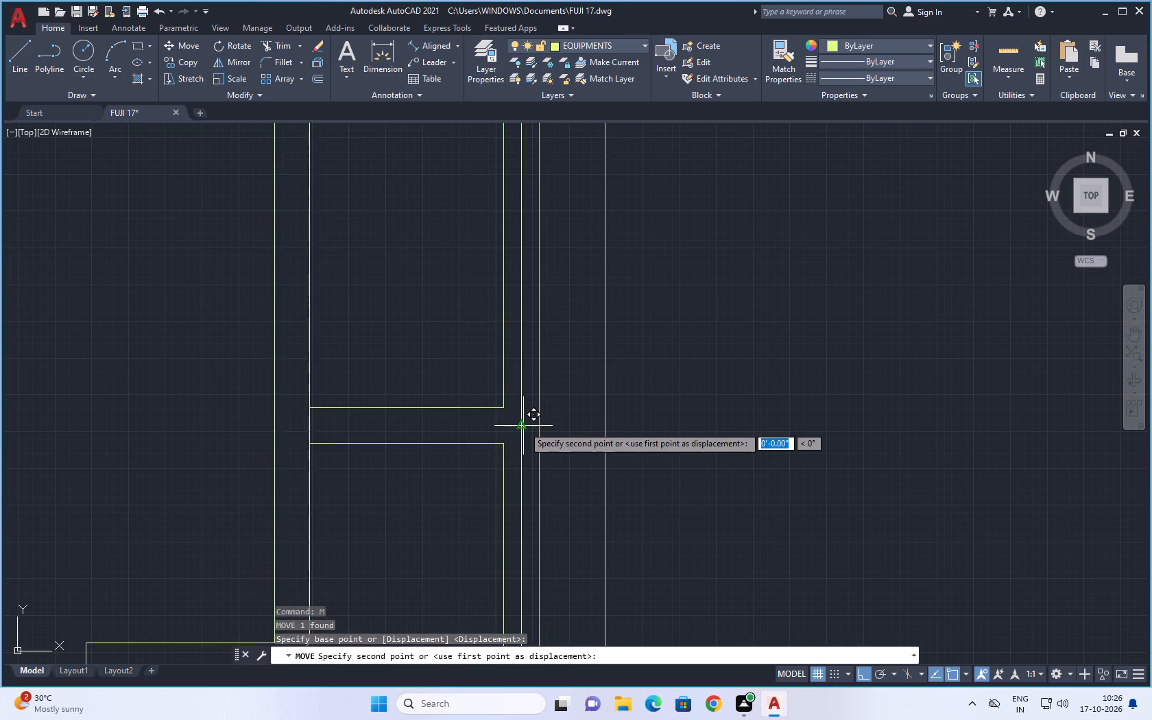
click(538, 428)
scroll(695, 440, down, 3)
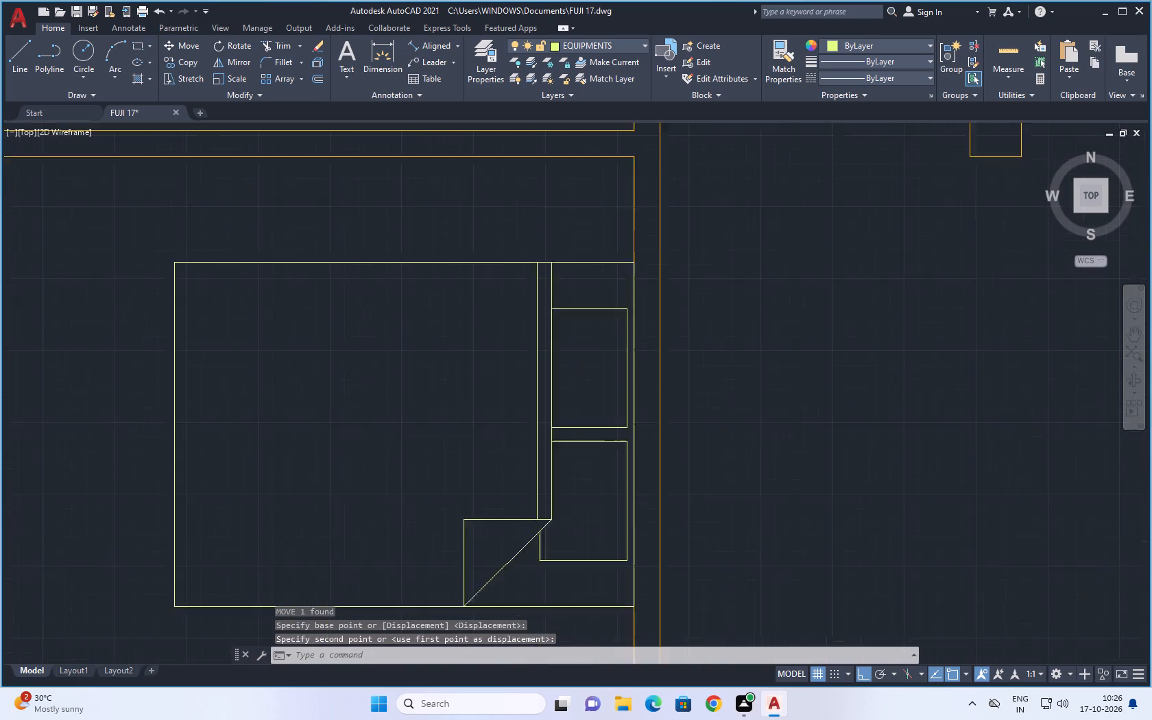
middle_drag(704, 463, 668, 331)
scroll(688, 379, down, 1)
middle_drag(698, 408, 649, 380)
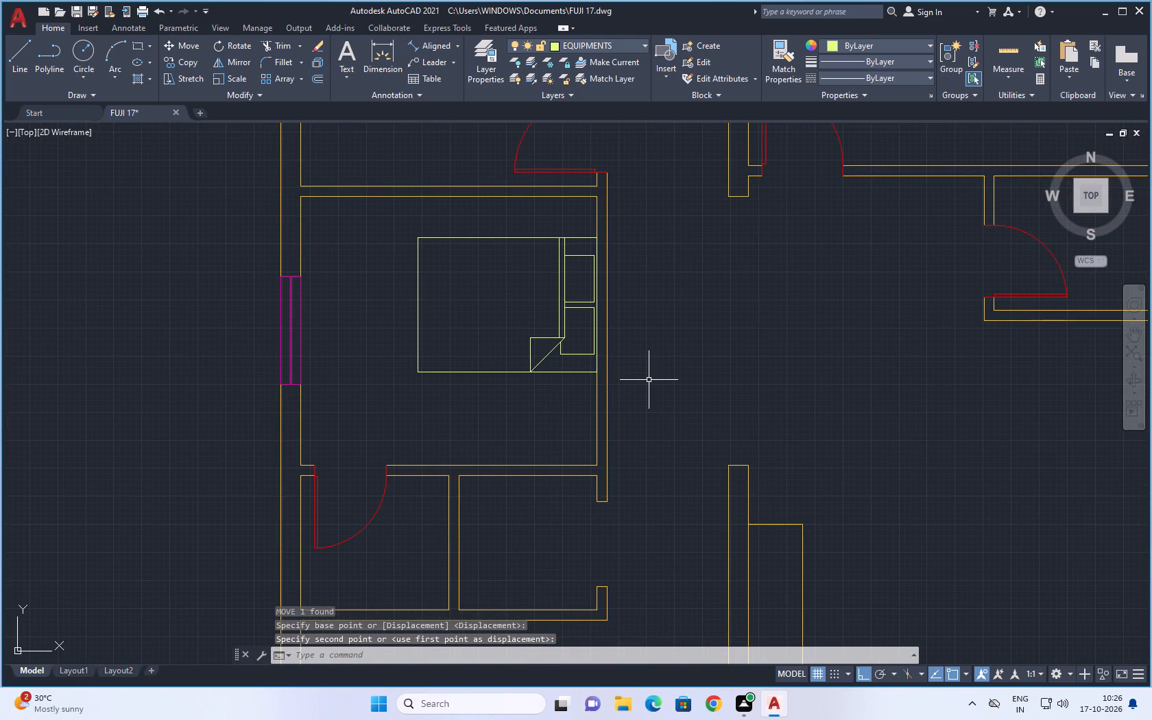
key(Escape)
key(Escape)
Rotate the three-seat sofa outside the plan by 90 degrees around a point on its east end, with Ortho on.
scroll(675, 383, down, 2)
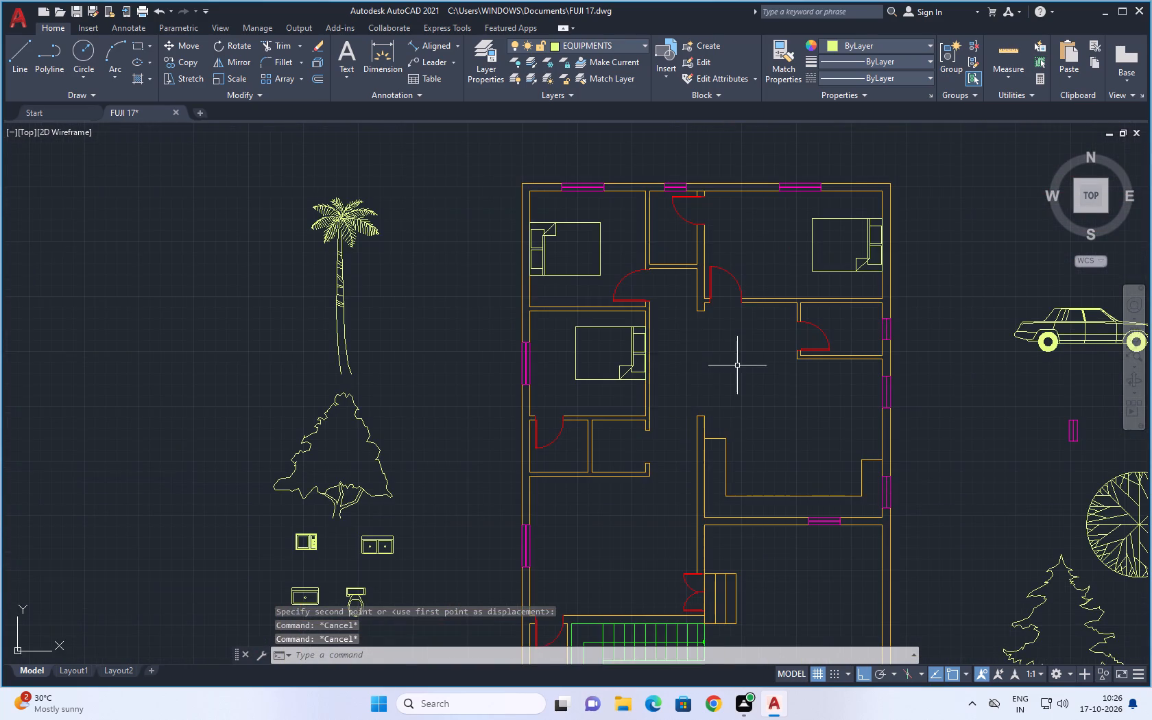
middle_drag(737, 365, 669, 375)
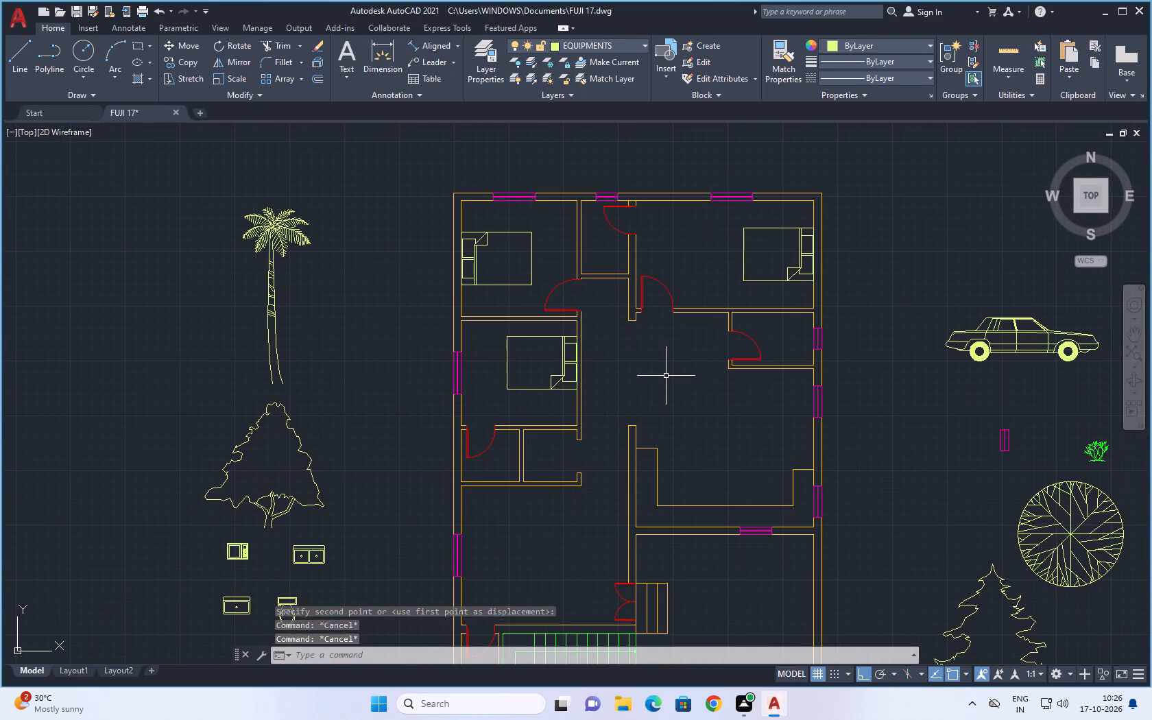
scroll(666, 376, down, 2)
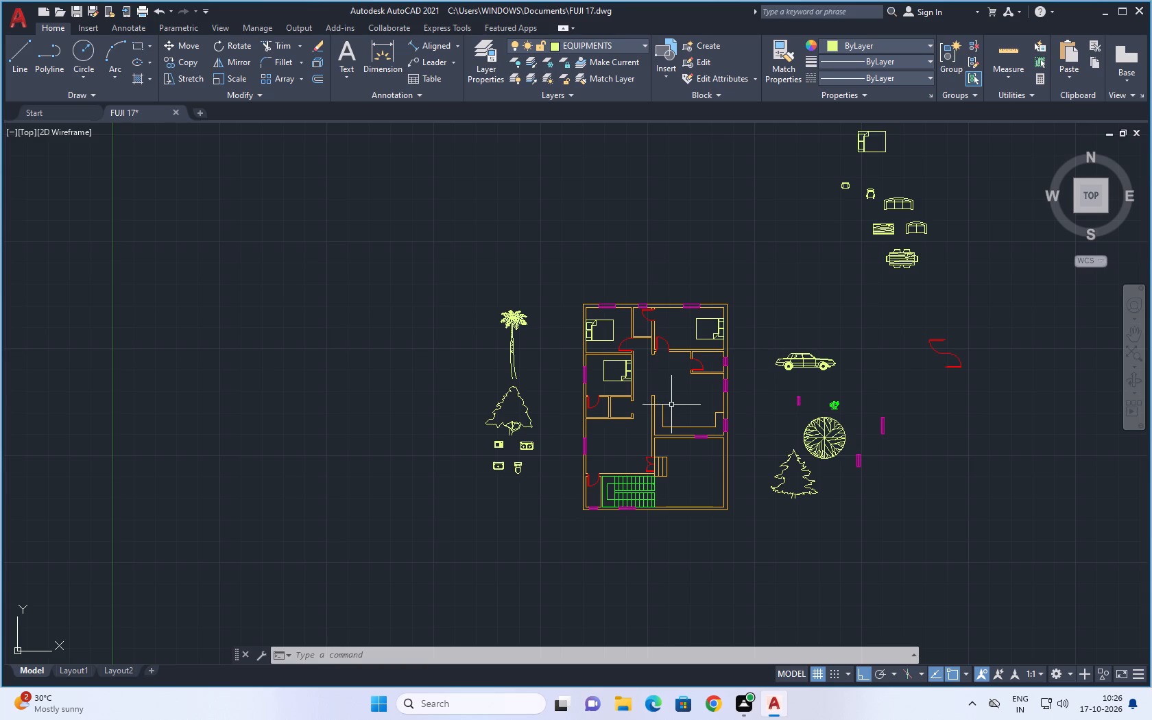
scroll(676, 404, down, 1)
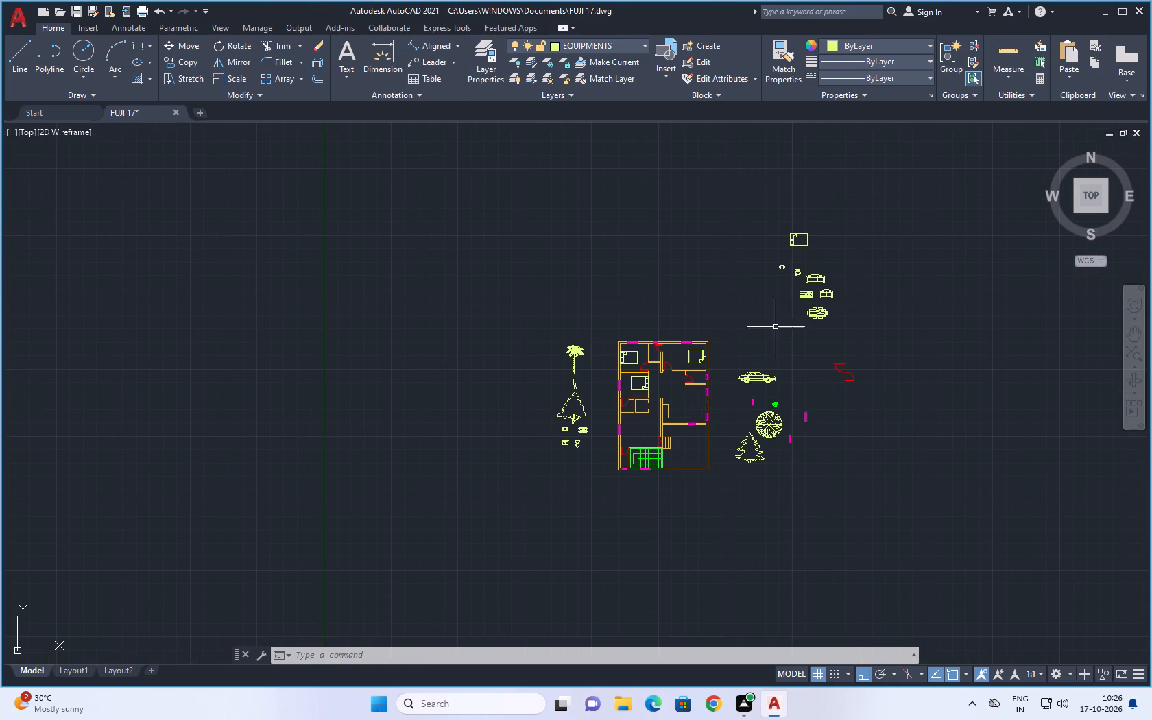
scroll(815, 279, up, 2)
click(851, 257)
click(799, 295)
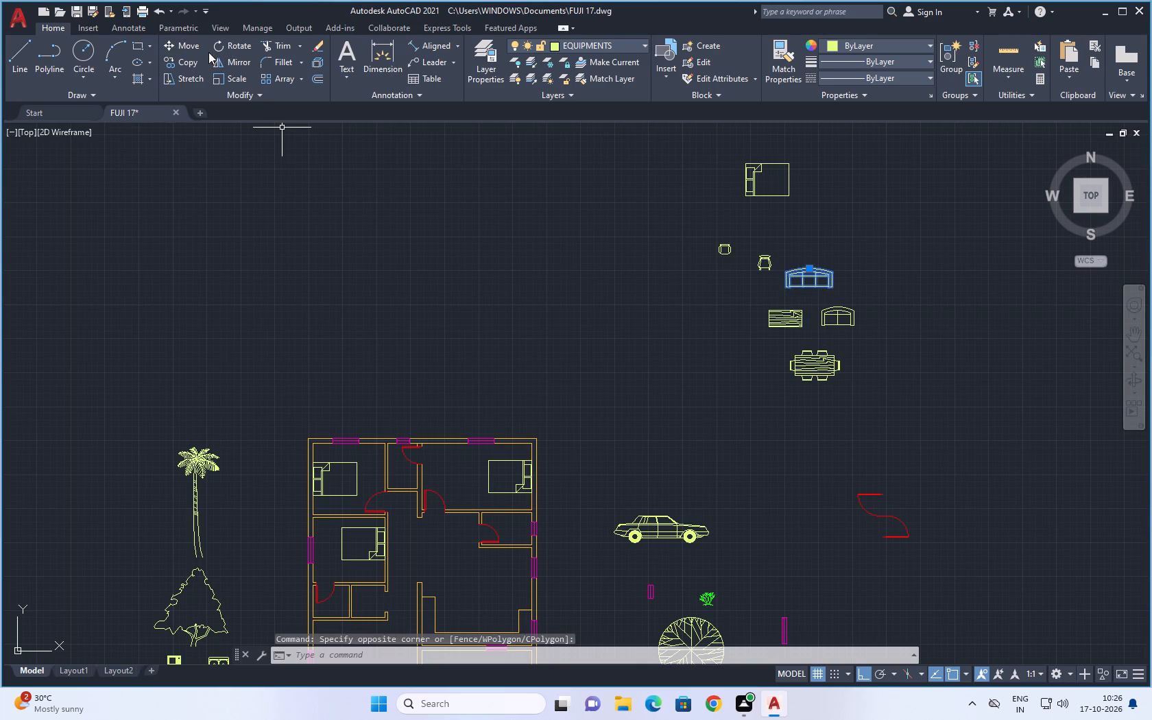
click(226, 49)
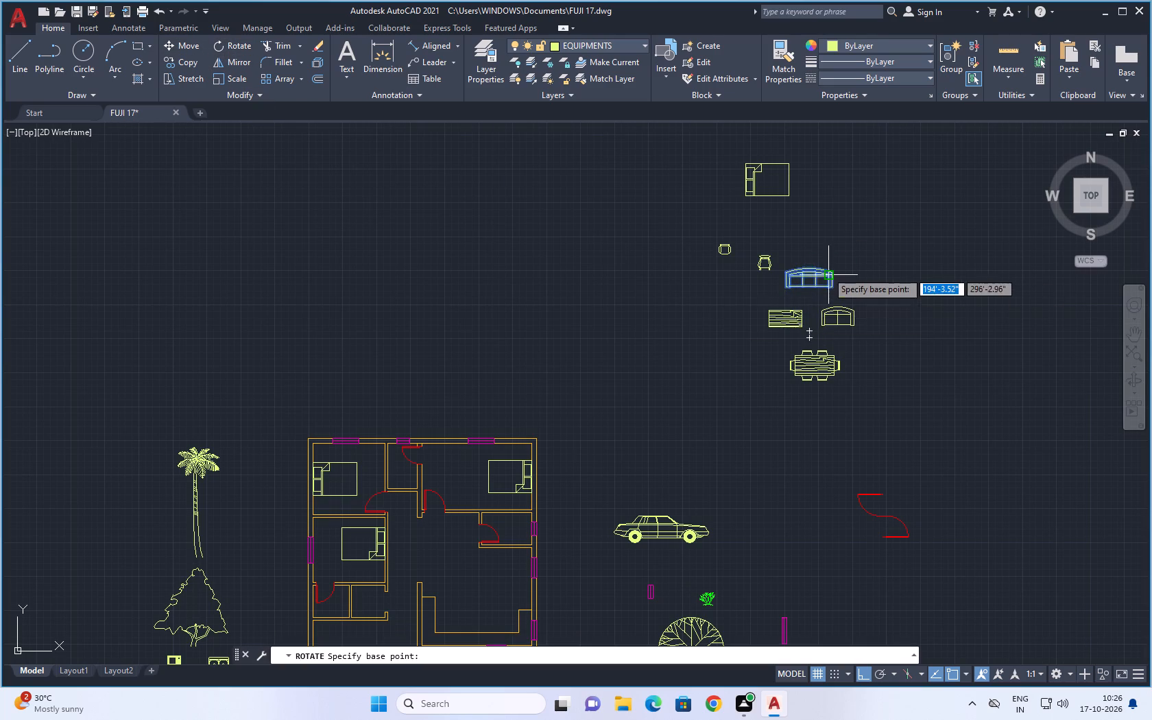
scroll(828, 271, up, 2)
click(836, 298)
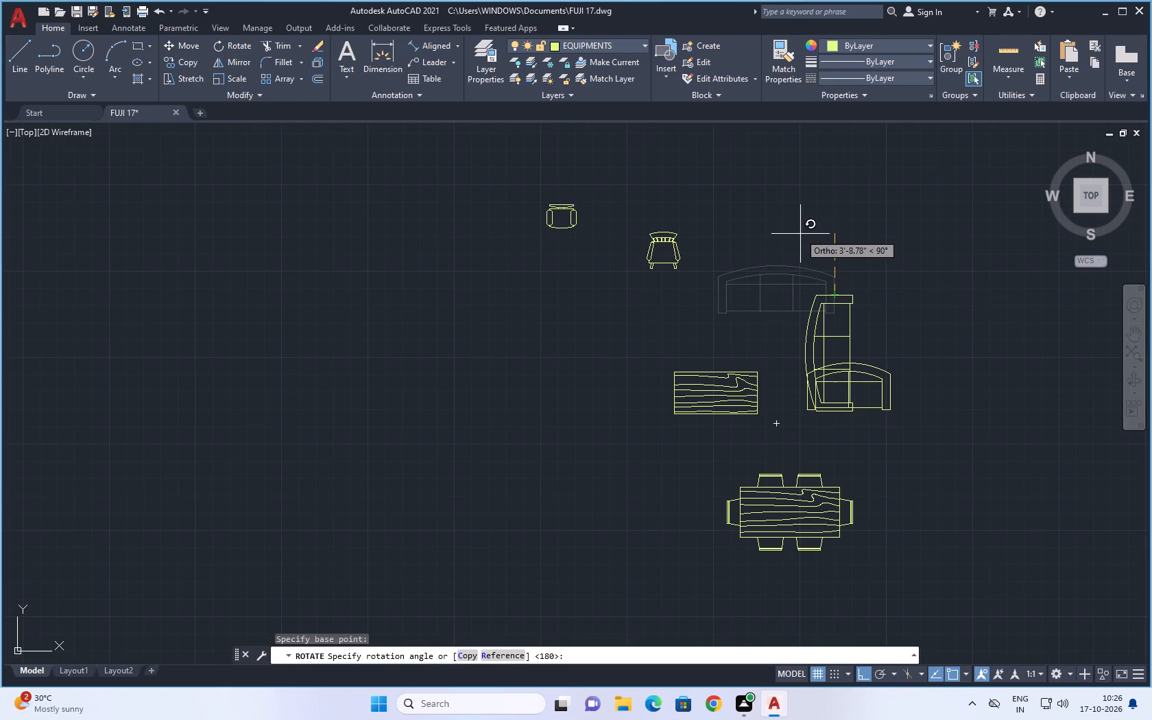
click(801, 235)
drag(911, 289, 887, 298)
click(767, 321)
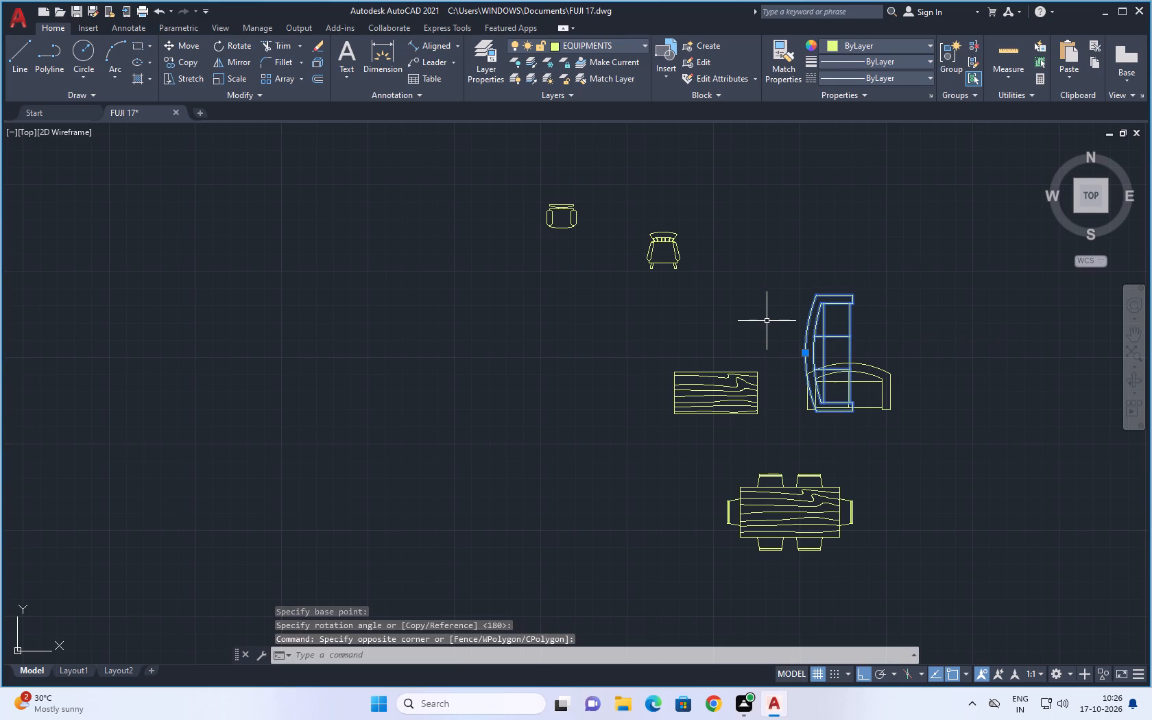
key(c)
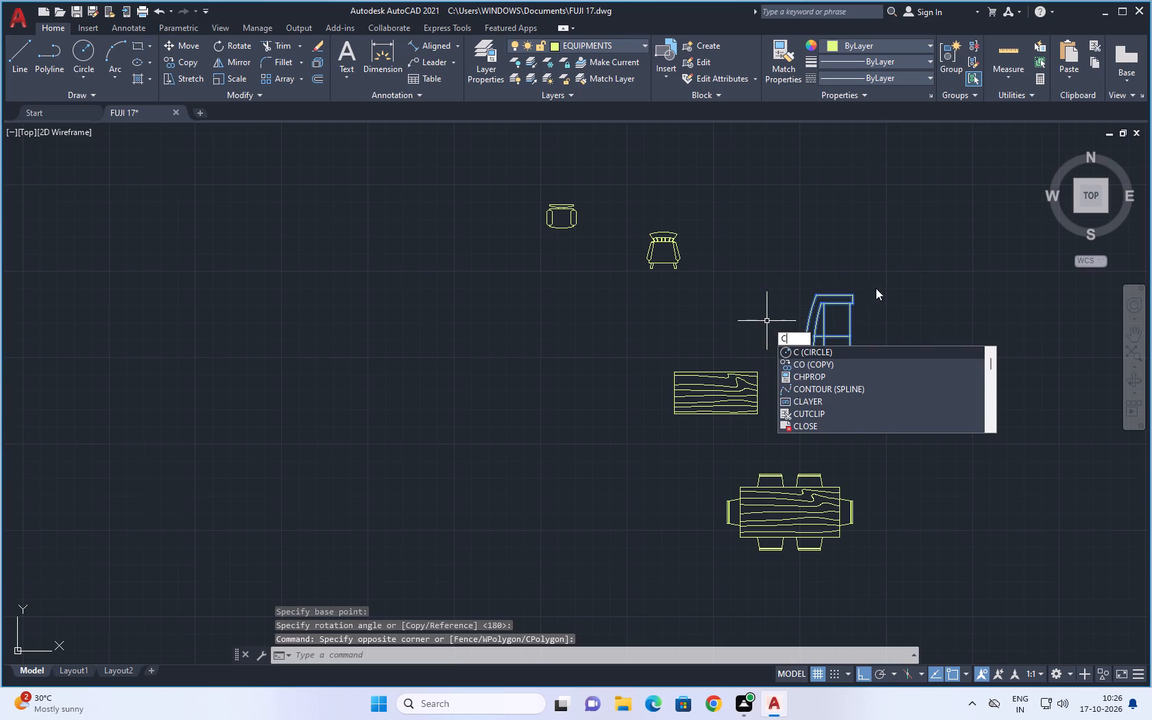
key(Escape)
Move the three-seat sofa by its back's midpoint into the living room, beside the west wall window, with Ortho off.
click(851, 329)
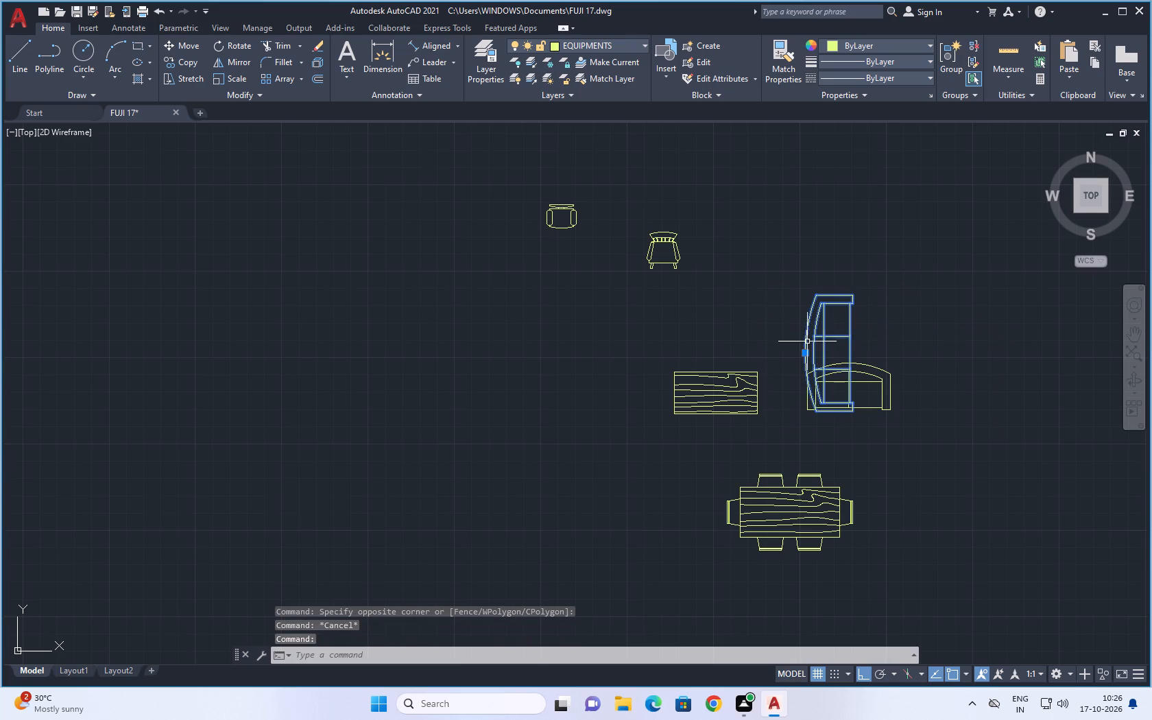
click(802, 352)
scroll(538, 482, down, 2)
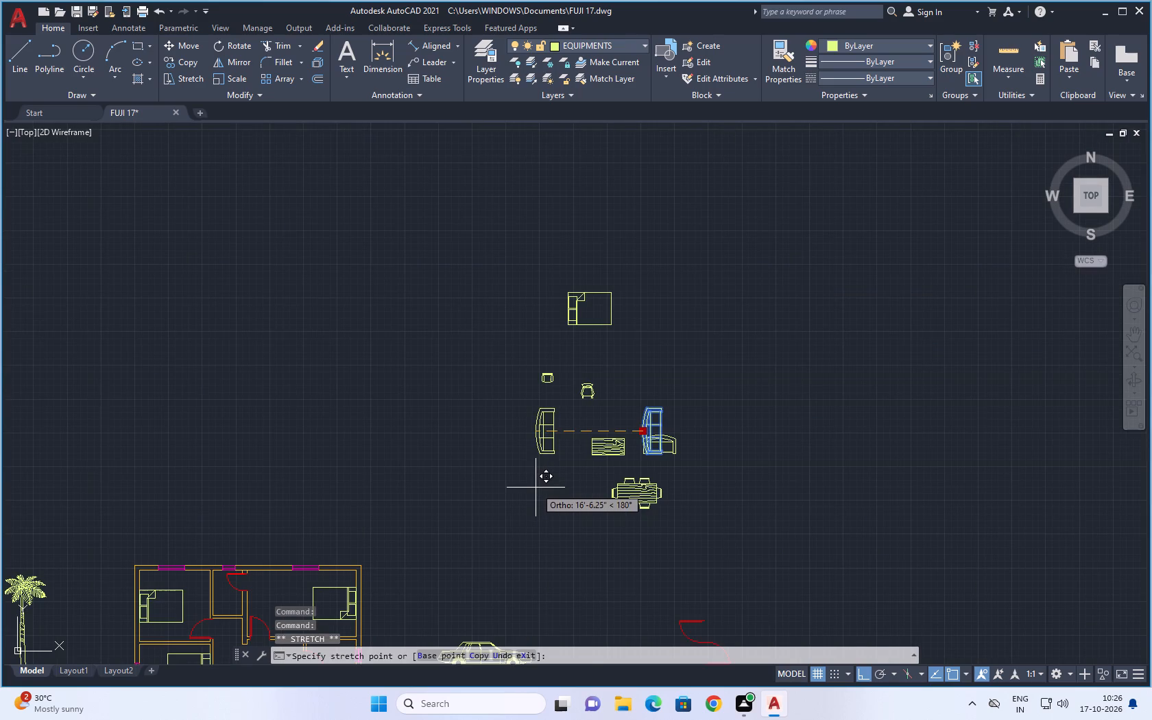
key(F8)
scroll(536, 492, down, 2)
middle_drag(538, 509, 656, 313)
scroll(512, 422, up, 1)
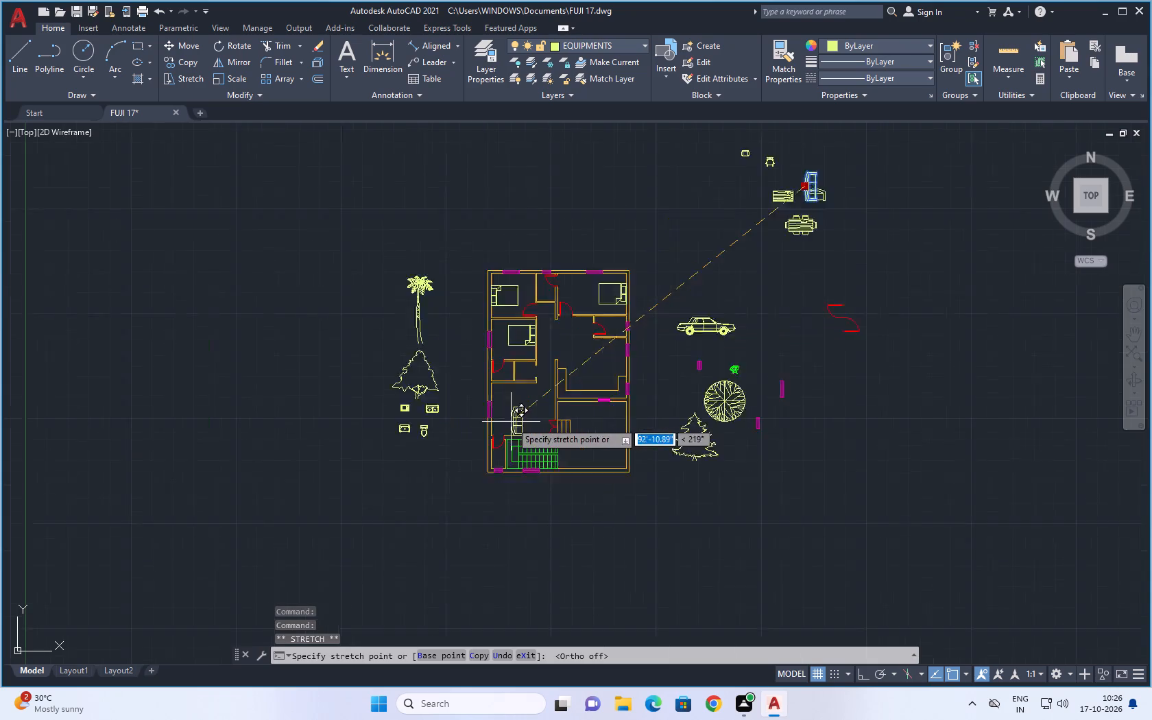
scroll(511, 422, up, 2)
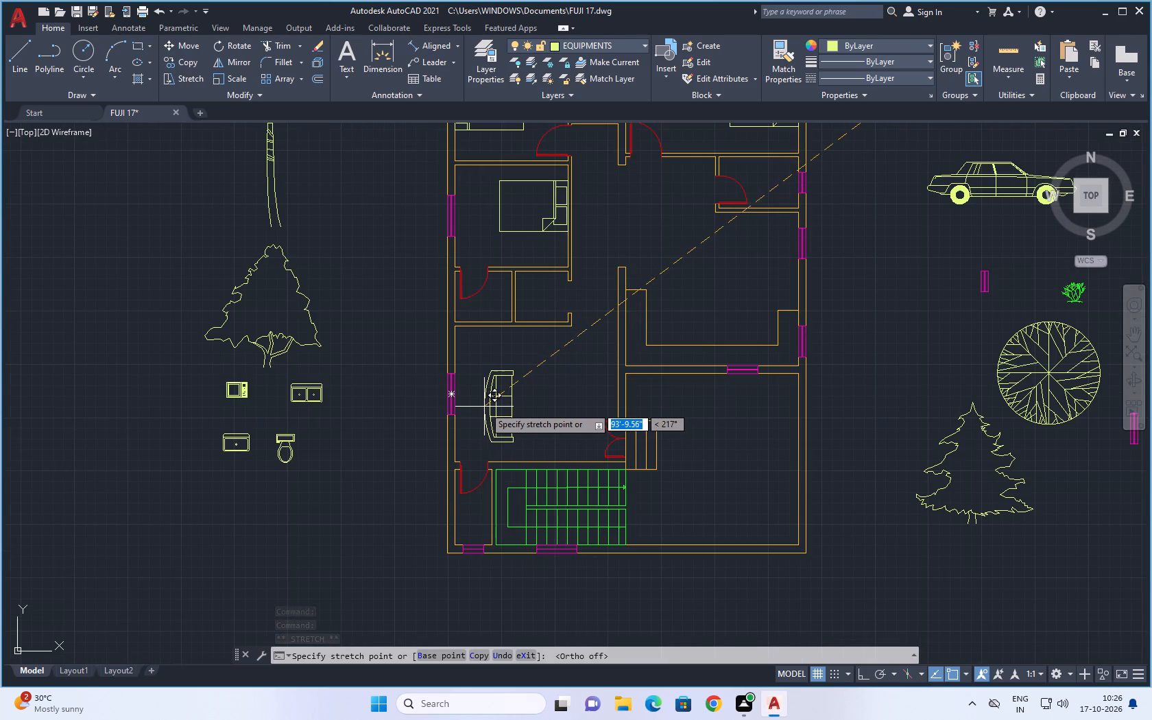
scroll(488, 400, up, 2)
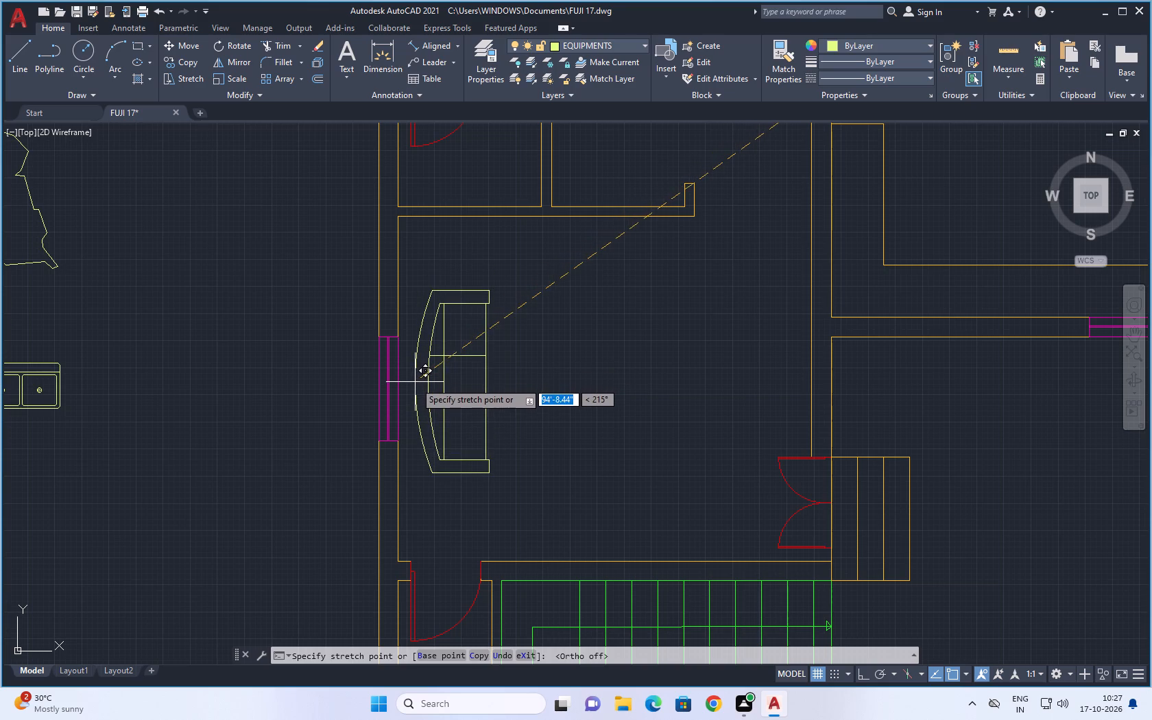
click(415, 382)
Move the two-seat sofa by its back's midpoint into the living room, northeast of the three-seat sofa and facing south.
scroll(541, 376, down, 5)
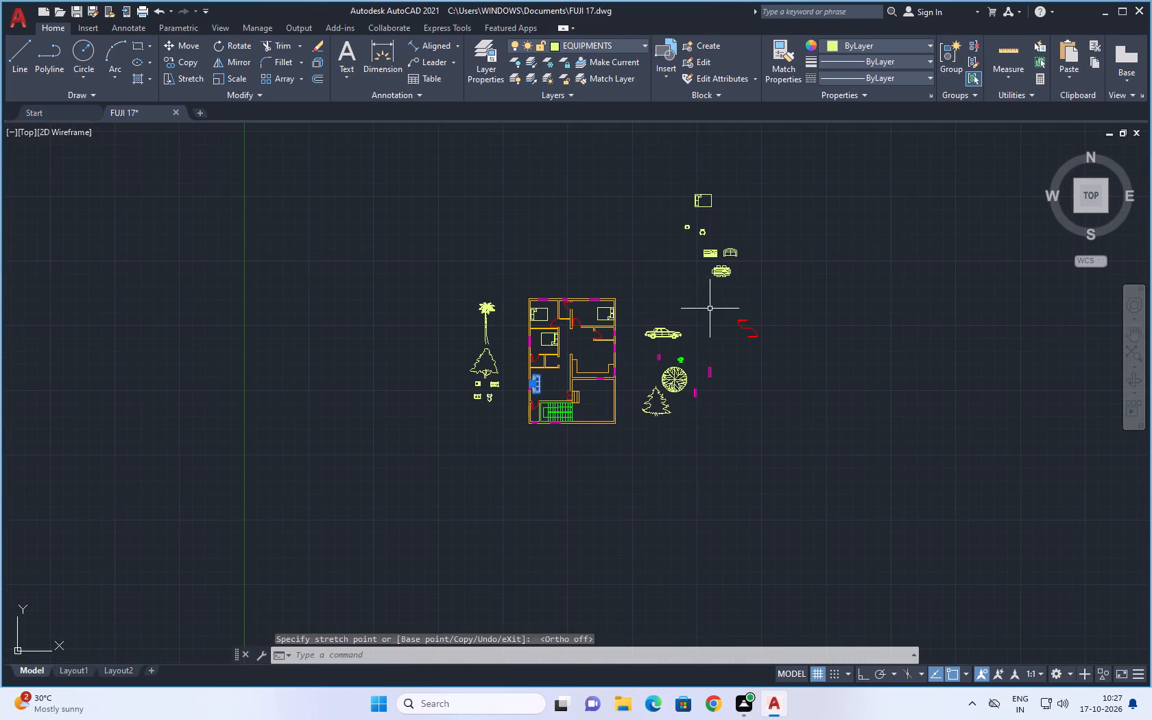
middle_drag(767, 283, 719, 331)
scroll(693, 321, up, 3)
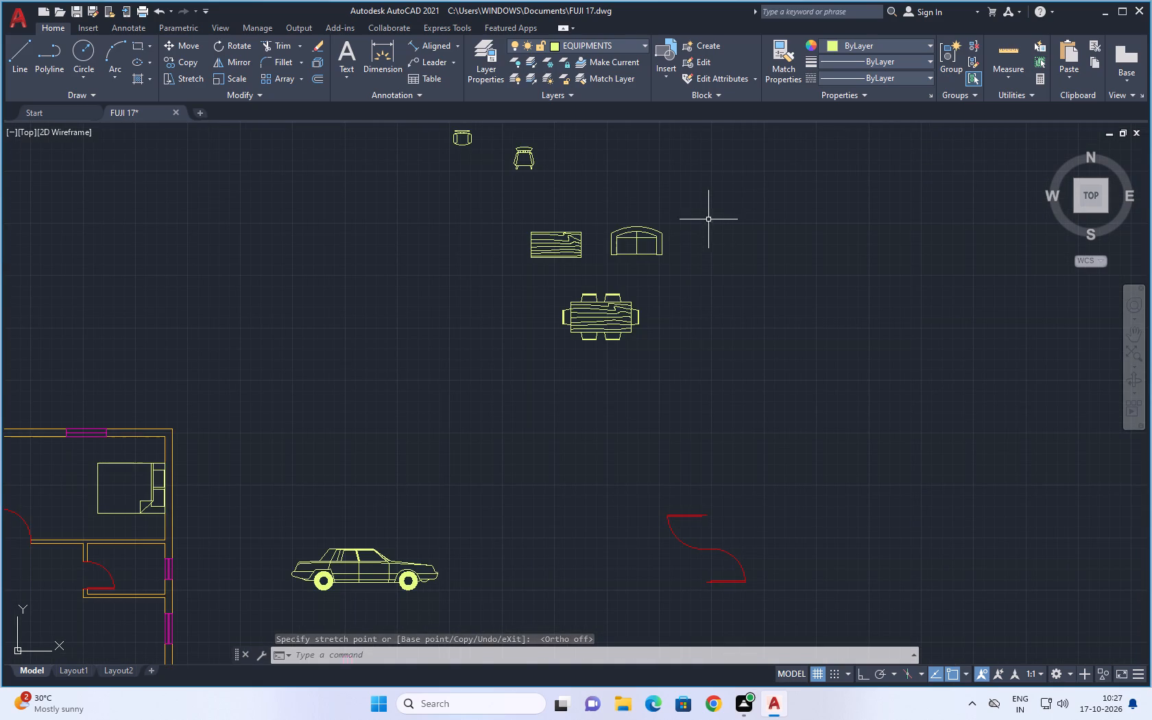
click(708, 216)
click(638, 268)
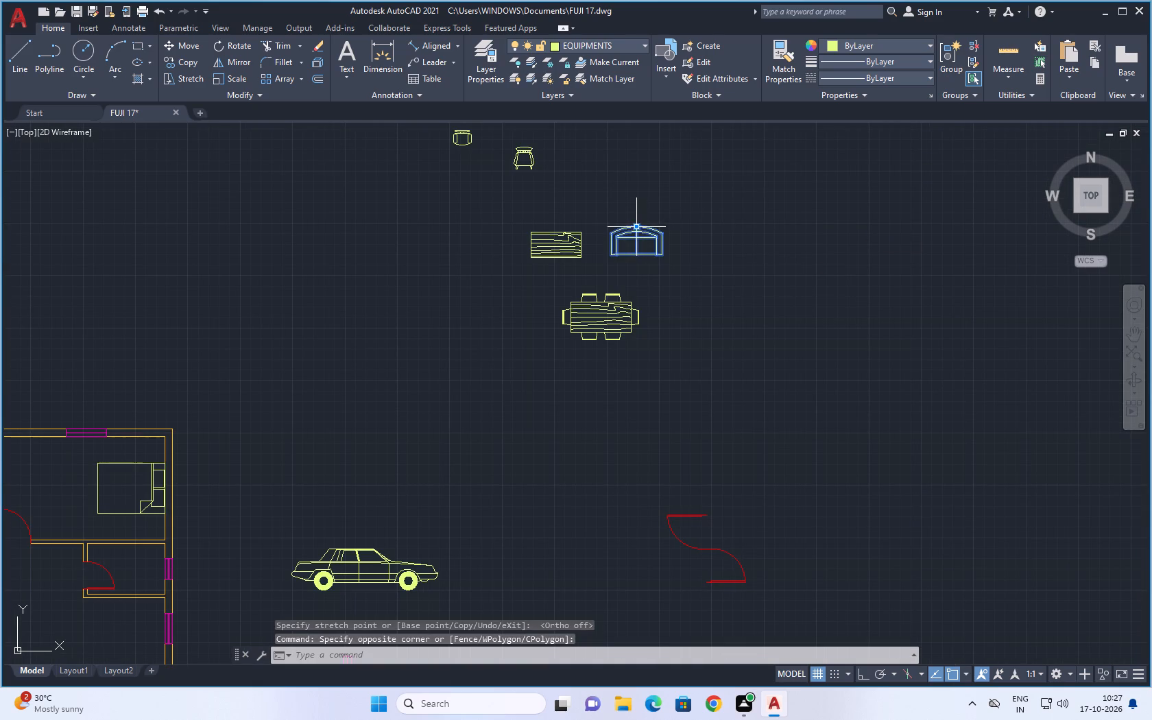
click(638, 224)
scroll(293, 495, down, 2)
middle_drag(346, 491, 548, 352)
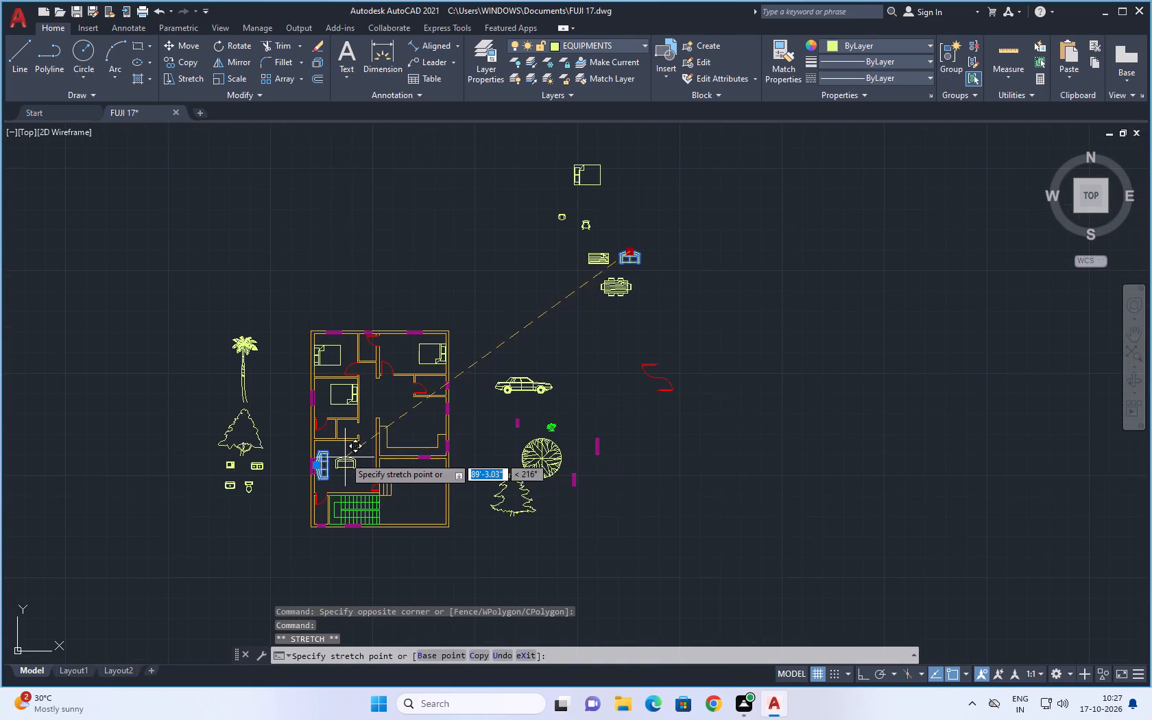
scroll(344, 455, up, 3)
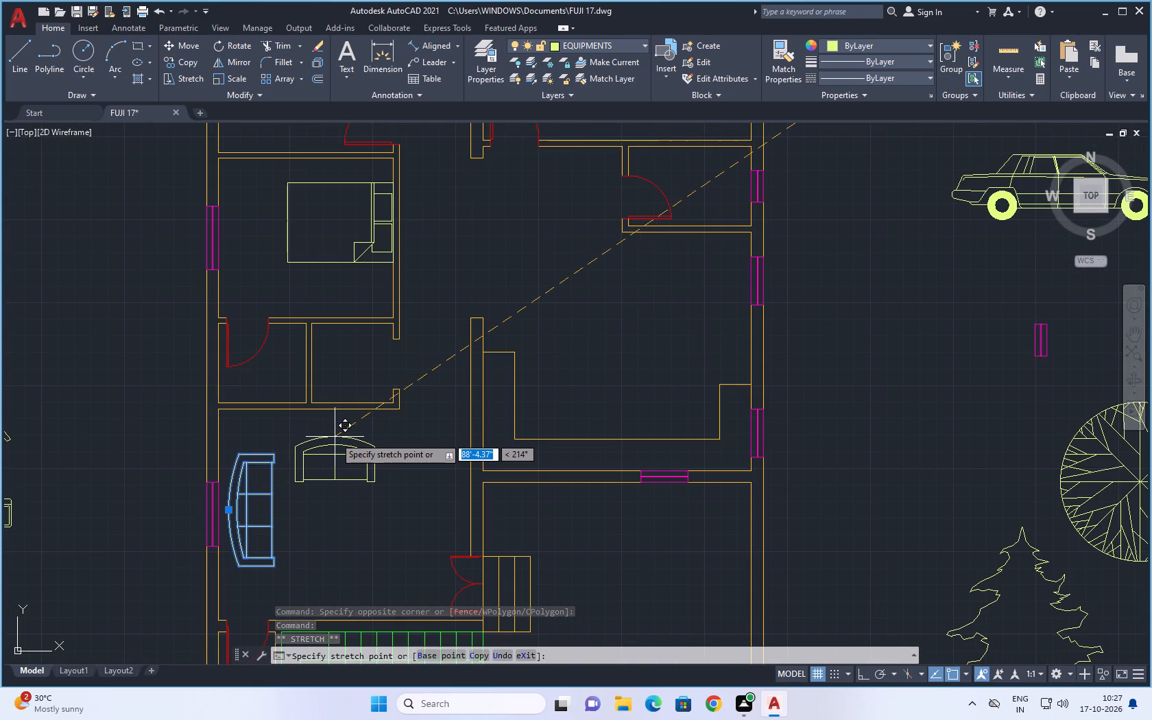
scroll(329, 436, up, 2)
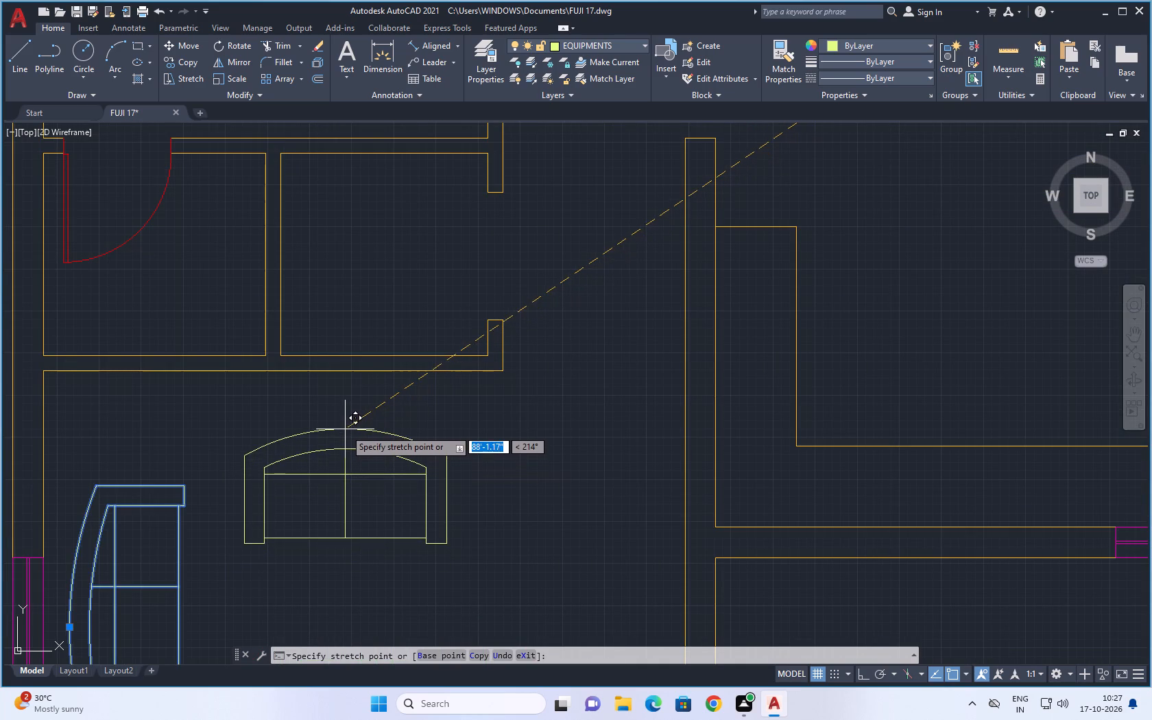
click(345, 429)
Move the wooden coffee table by its northwest corner into the living room, southeast of the two-seat sofa.
scroll(445, 432, down, 4)
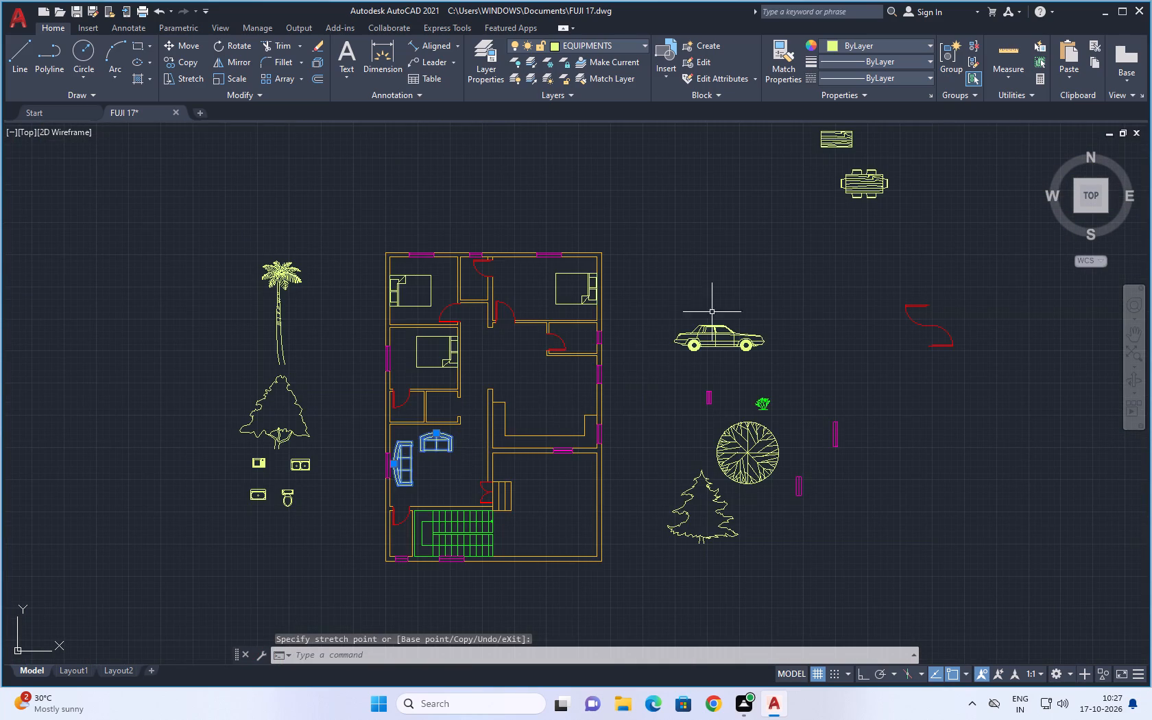
scroll(772, 254, down, 1)
middle_drag(771, 263, 710, 342)
scroll(765, 256, up, 3)
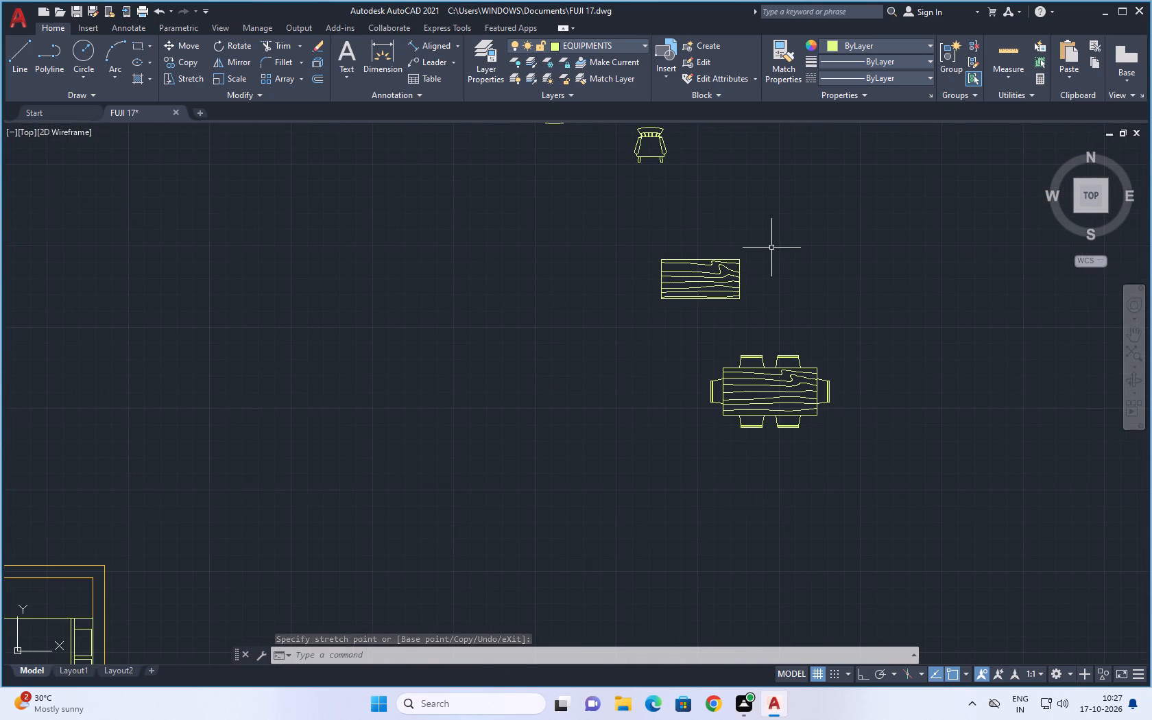
drag(771, 248, 761, 257)
click(600, 333)
click(660, 261)
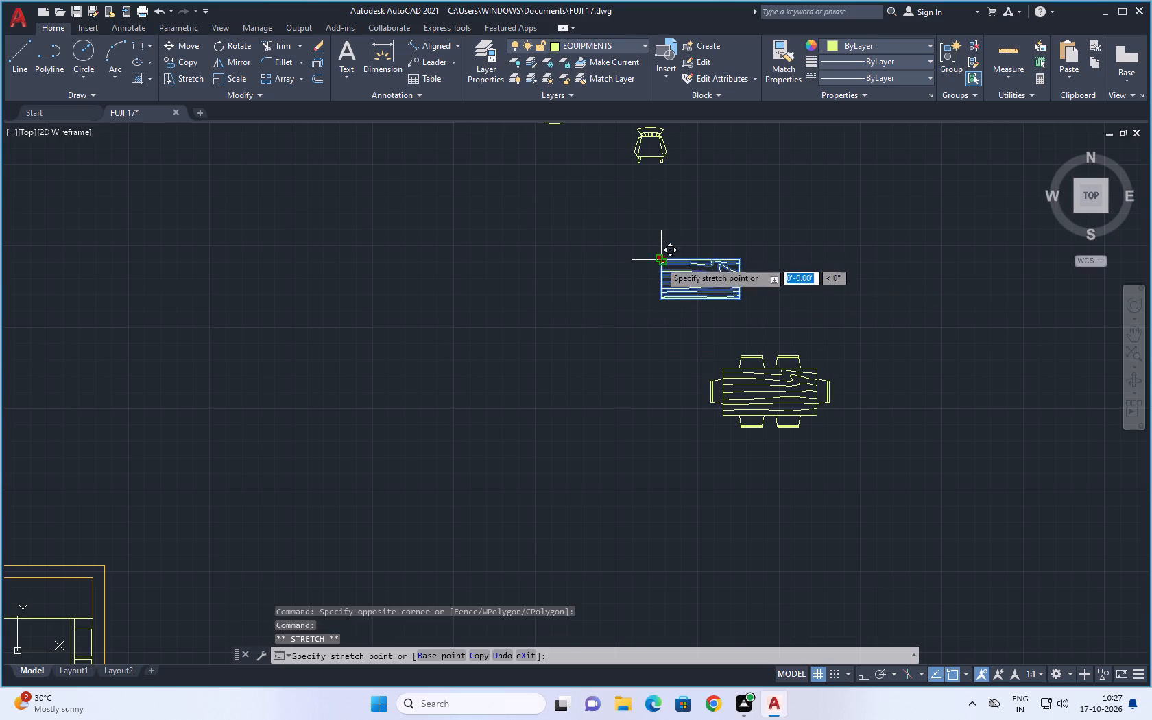
scroll(325, 497, down, 2)
middle_drag(356, 493, 495, 309)
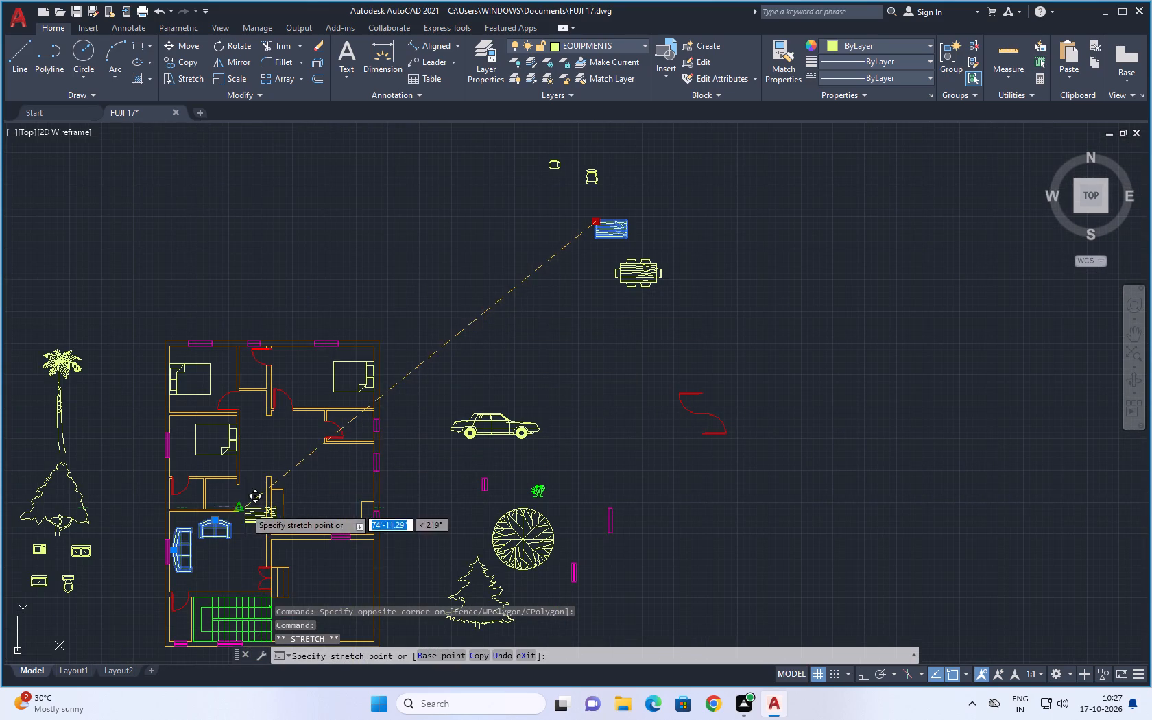
scroll(203, 561, up, 2)
middle_drag(215, 551, 353, 470)
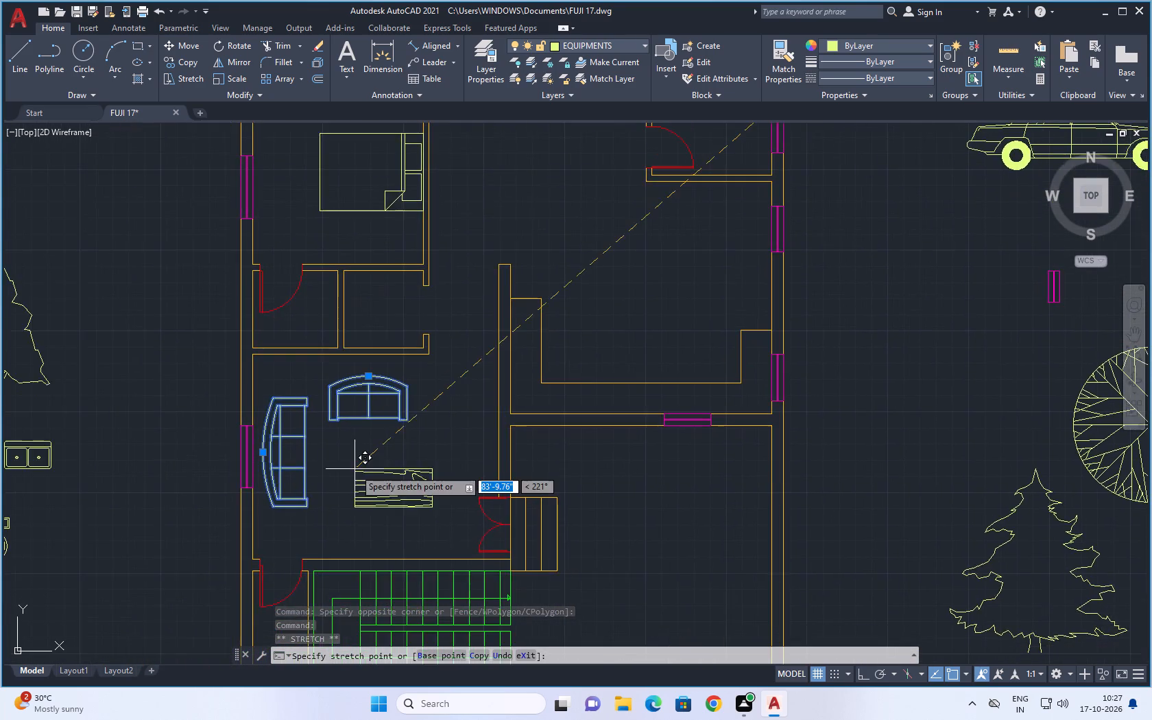
scroll(351, 467, up, 2)
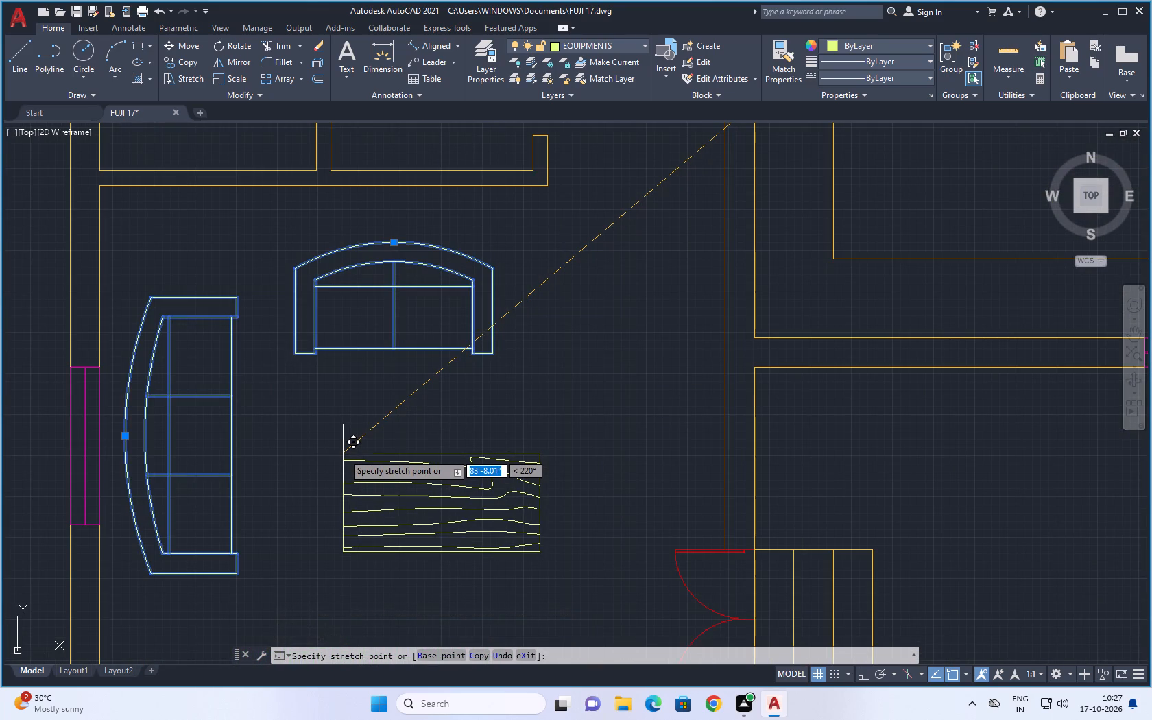
scroll(346, 443, up, 1)
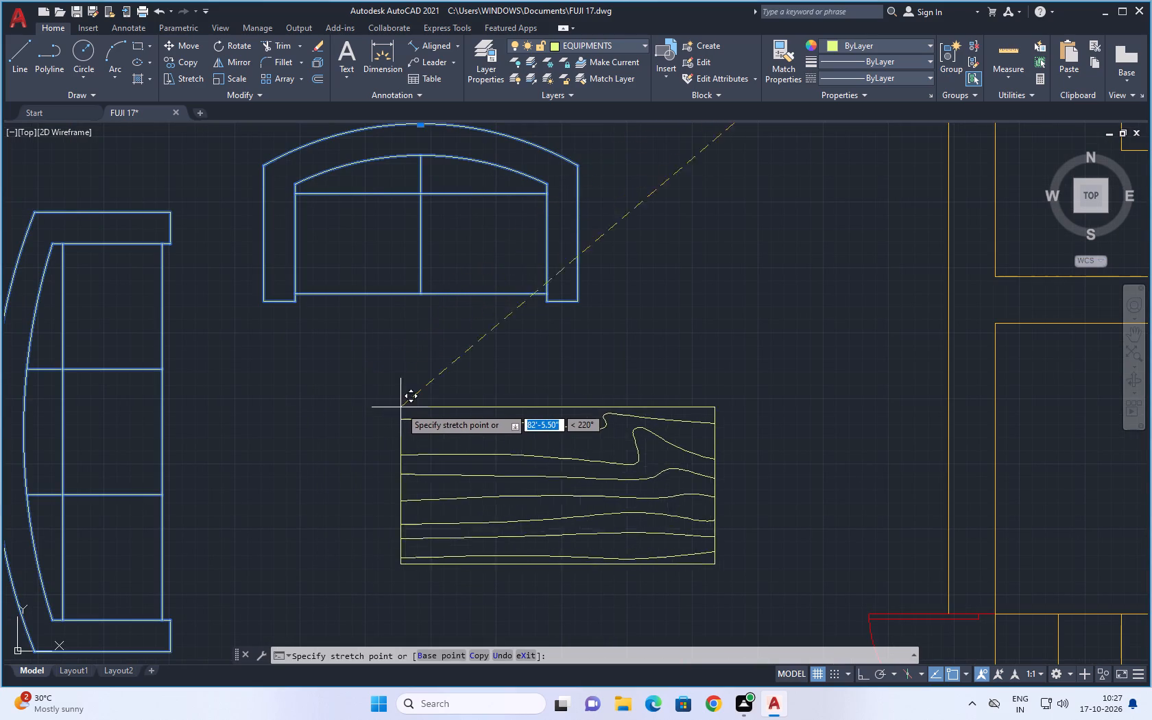
click(494, 398)
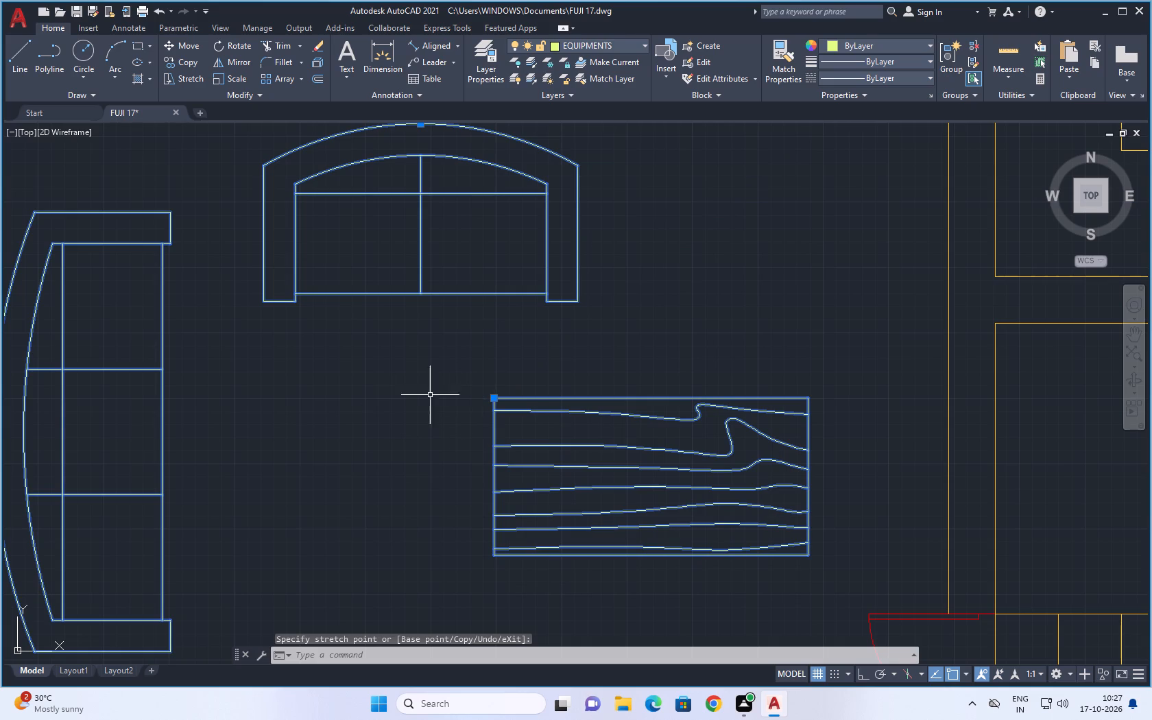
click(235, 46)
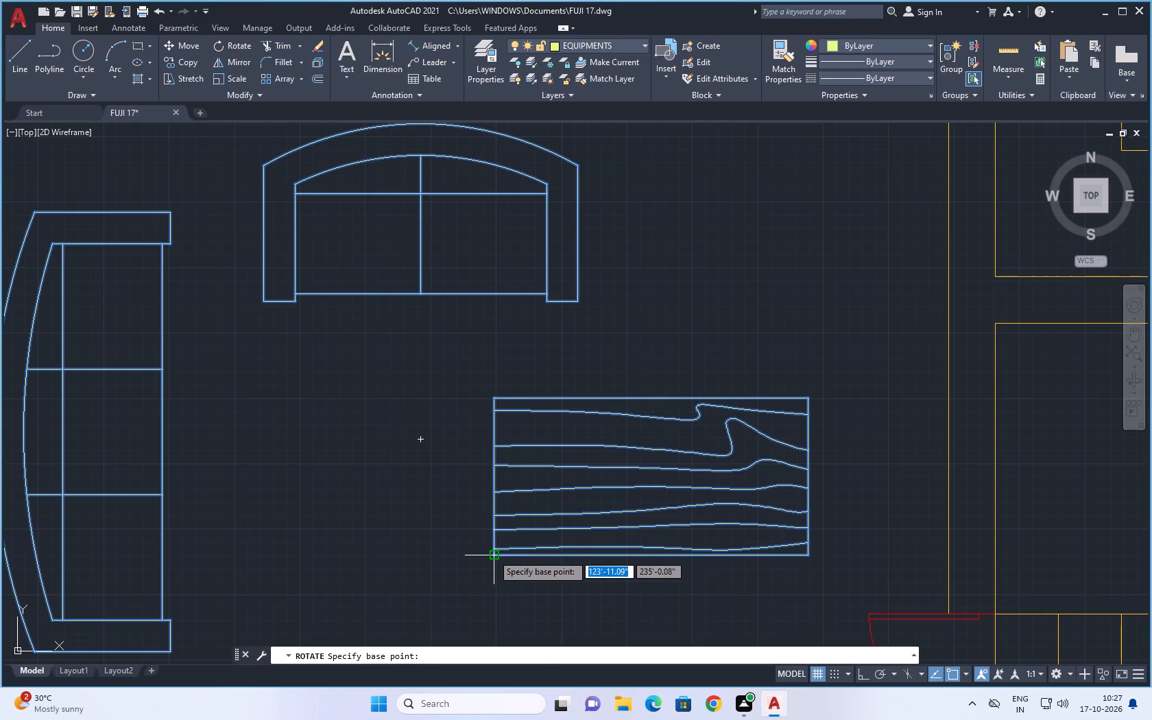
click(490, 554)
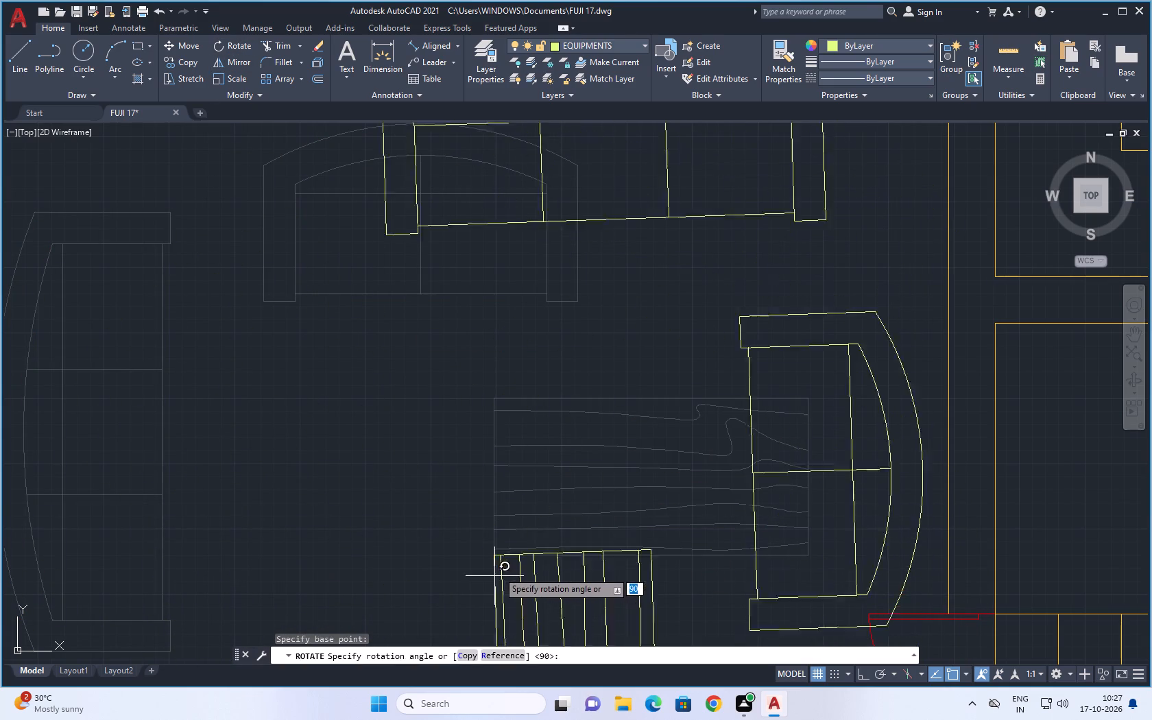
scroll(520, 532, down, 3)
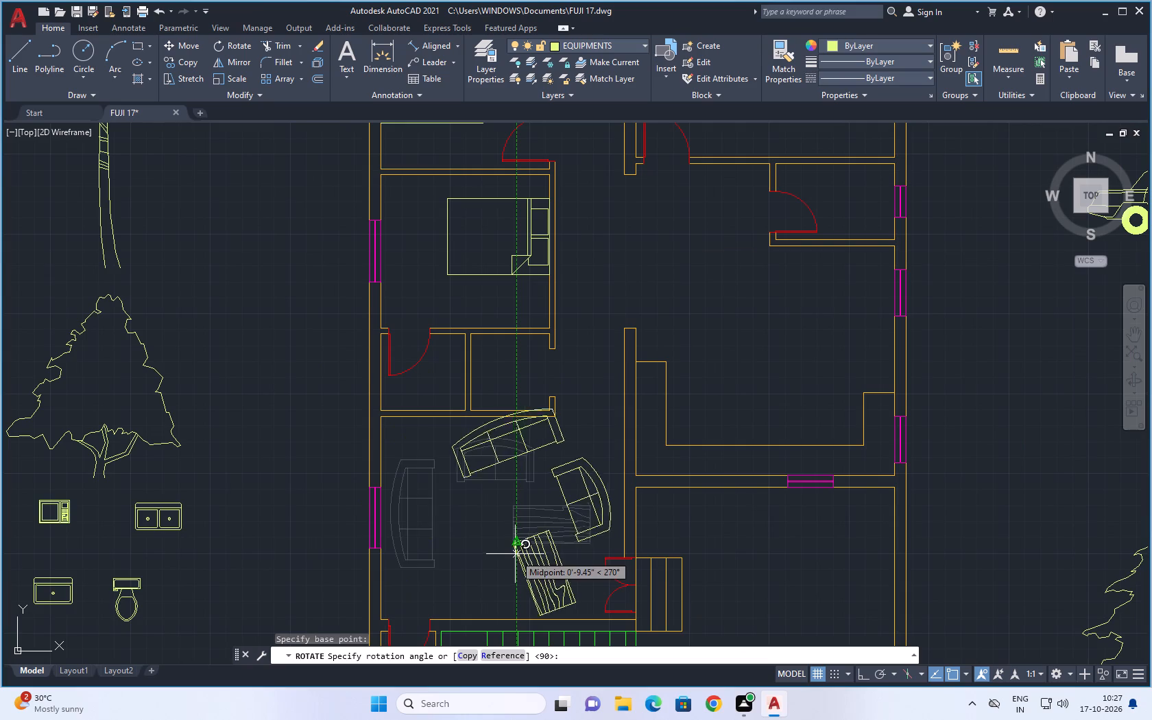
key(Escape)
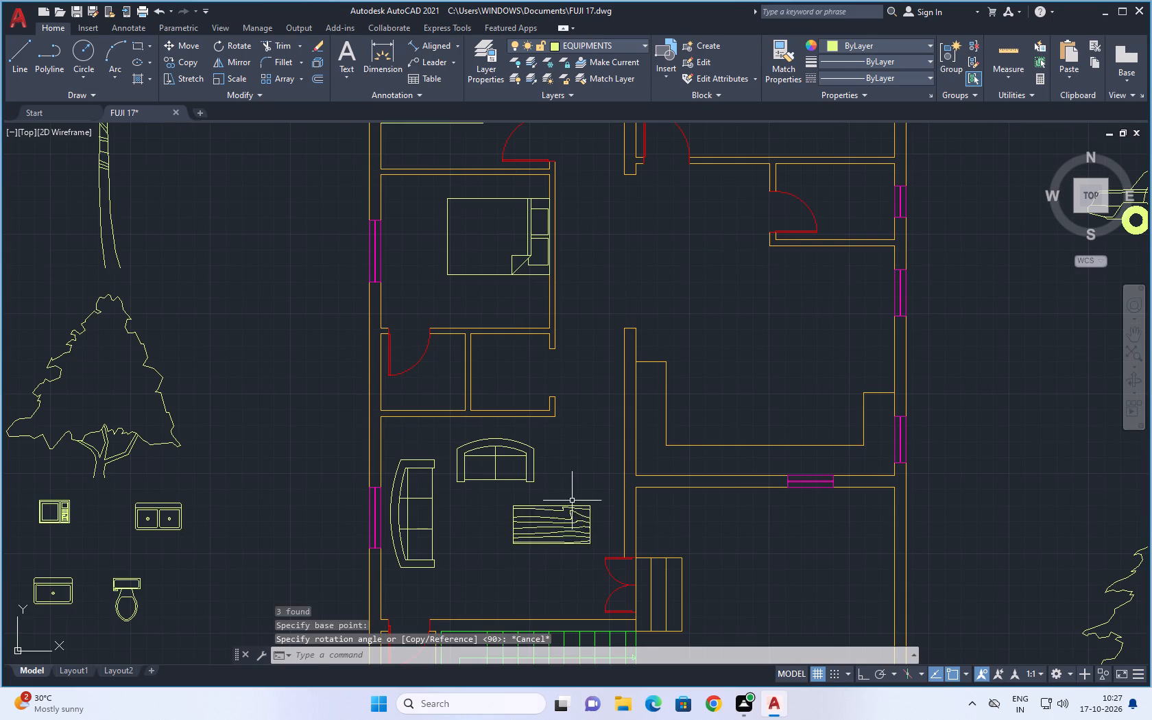
Rotate only the coffee table by about 269 degrees around its northwest corner so its length runs north–south.
click(572, 501)
click(546, 532)
click(238, 45)
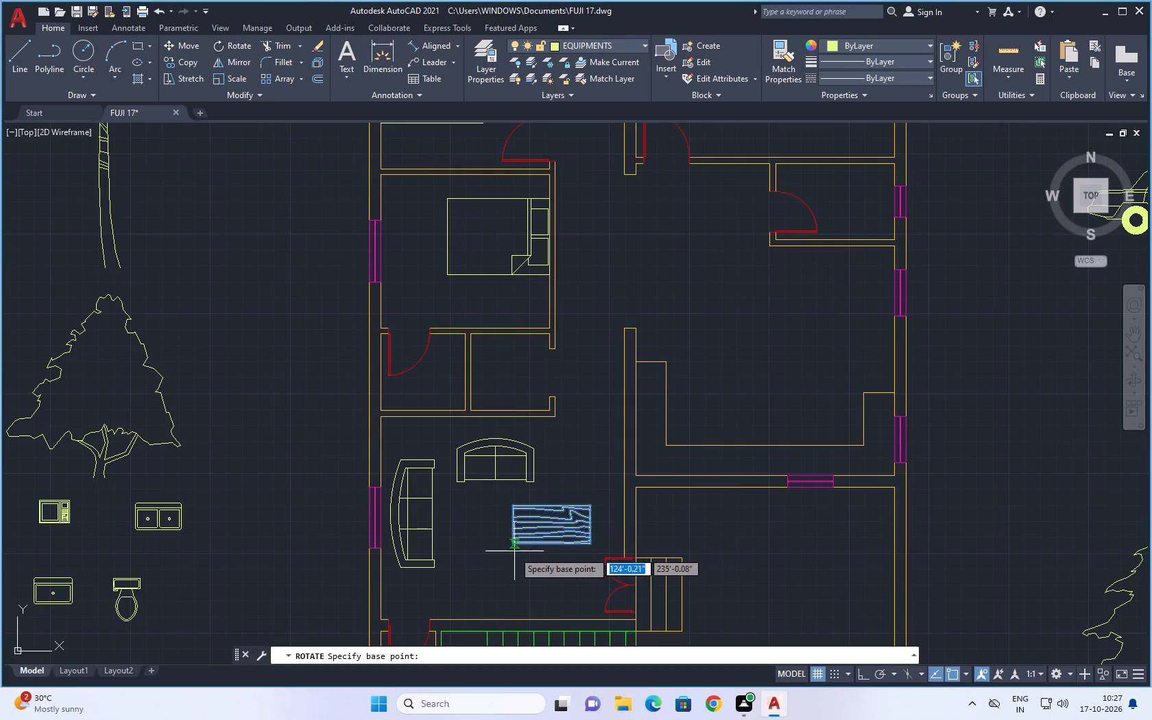
click(514, 507)
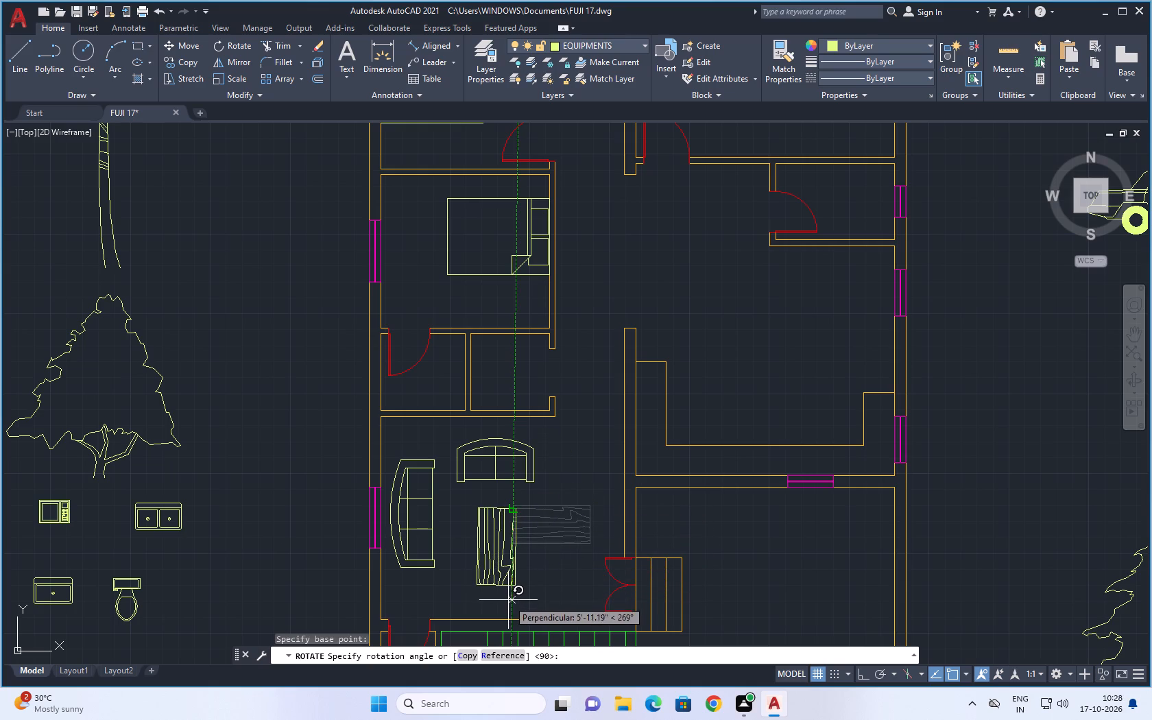
click(508, 600)
Move the coffee table about 10 inches north by the midpoint of its north edge, closer to the two-seat sofa.
scroll(543, 550, up, 1)
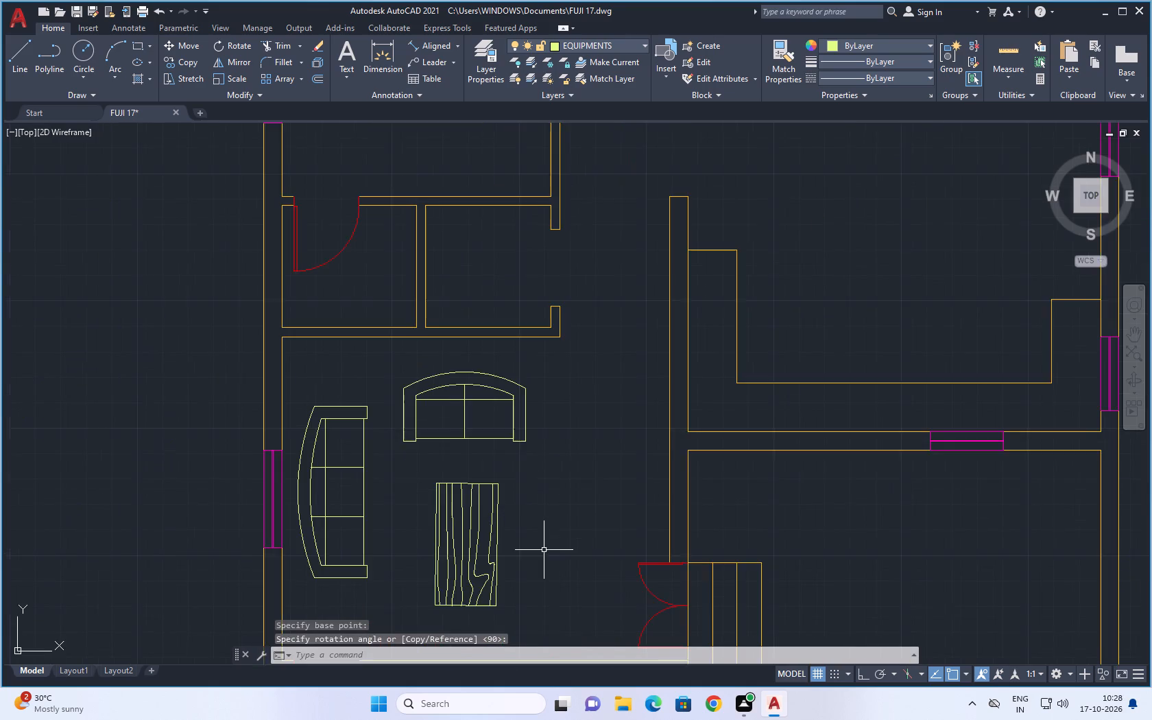
middle_drag(549, 544, 573, 479)
click(566, 483)
click(514, 510)
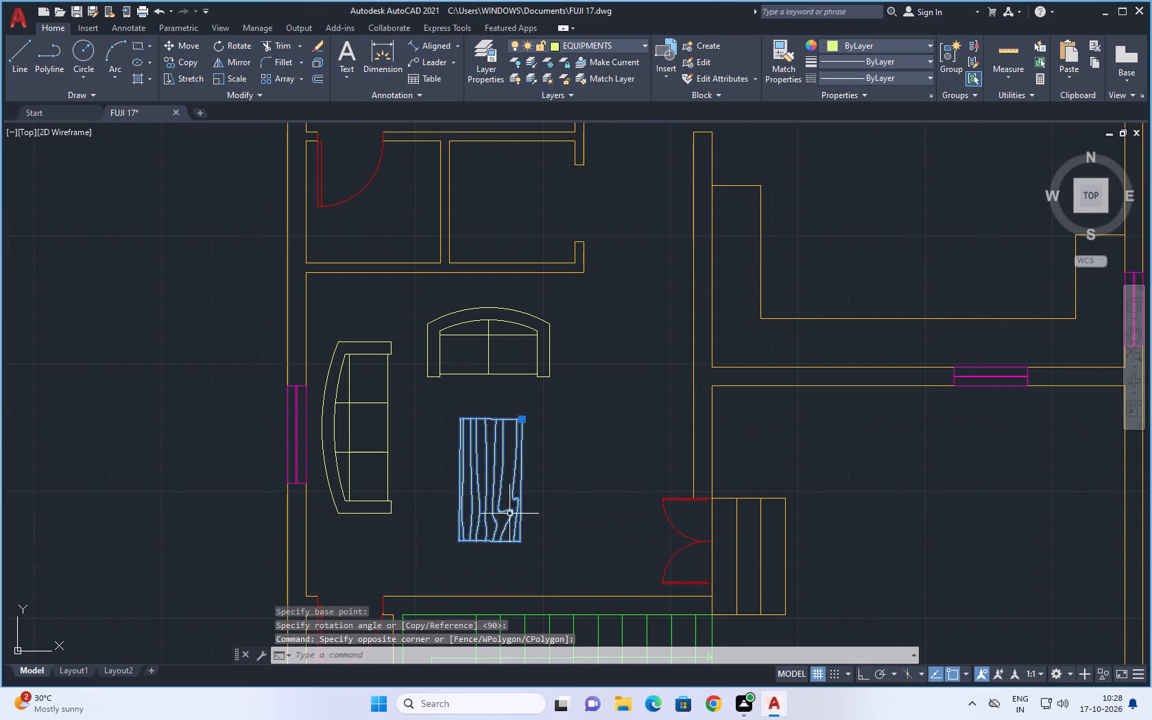
text(M)
key(space)
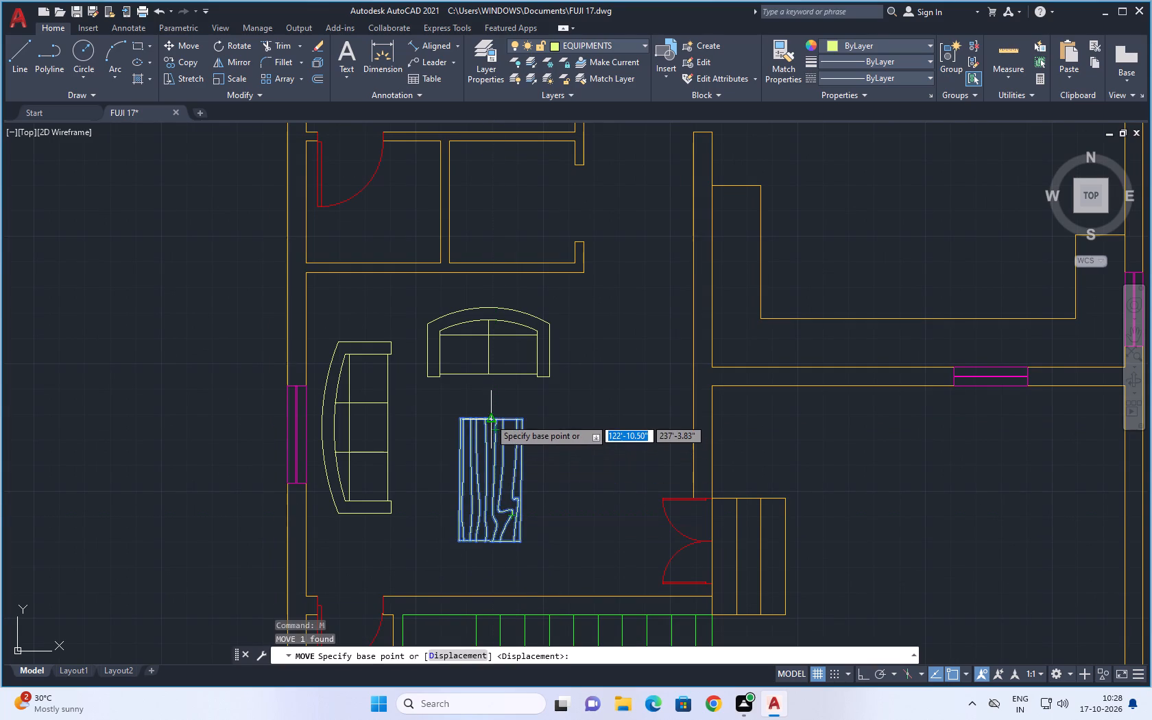
click(489, 418)
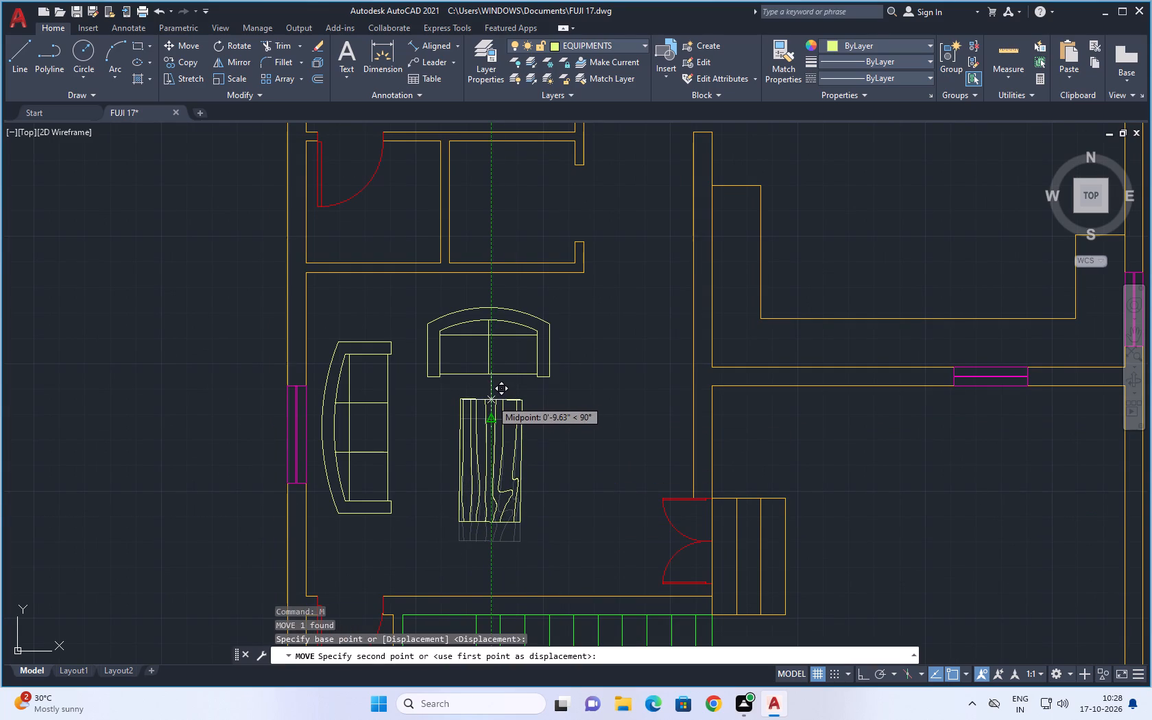
click(493, 396)
Move the six-chair dining set by its center grip into the open area north of the kitchen counter, near the east wall window.
scroll(555, 422, down, 1)
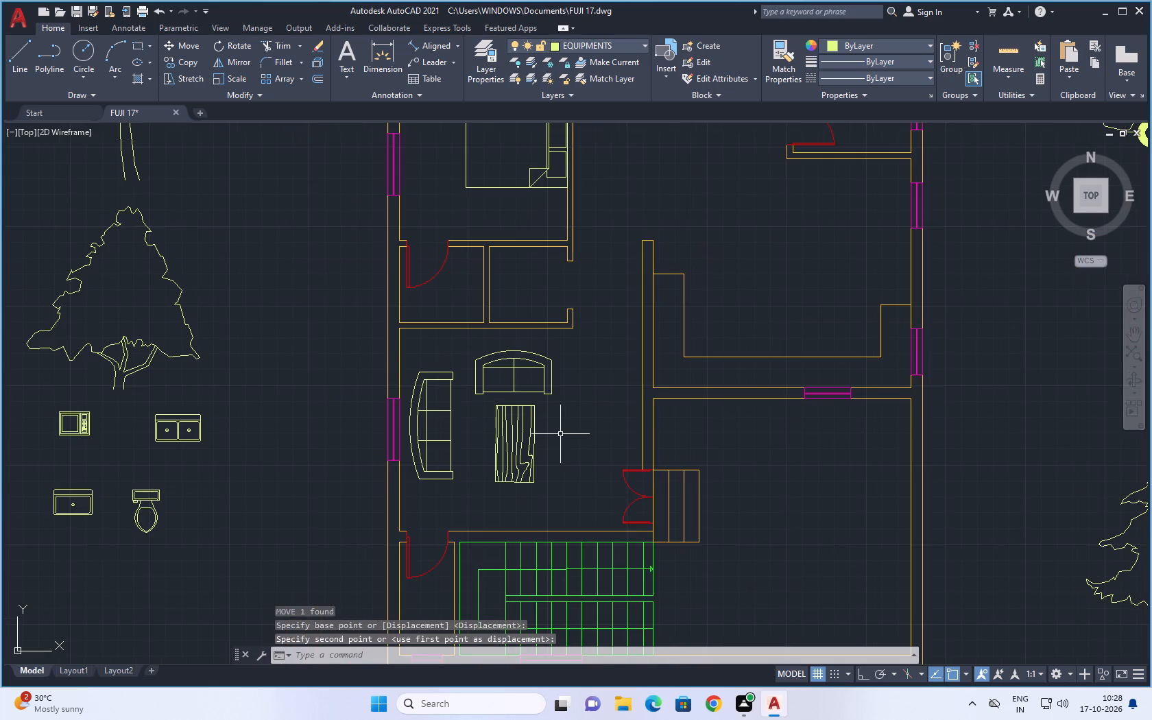
middle_drag(564, 436, 487, 385)
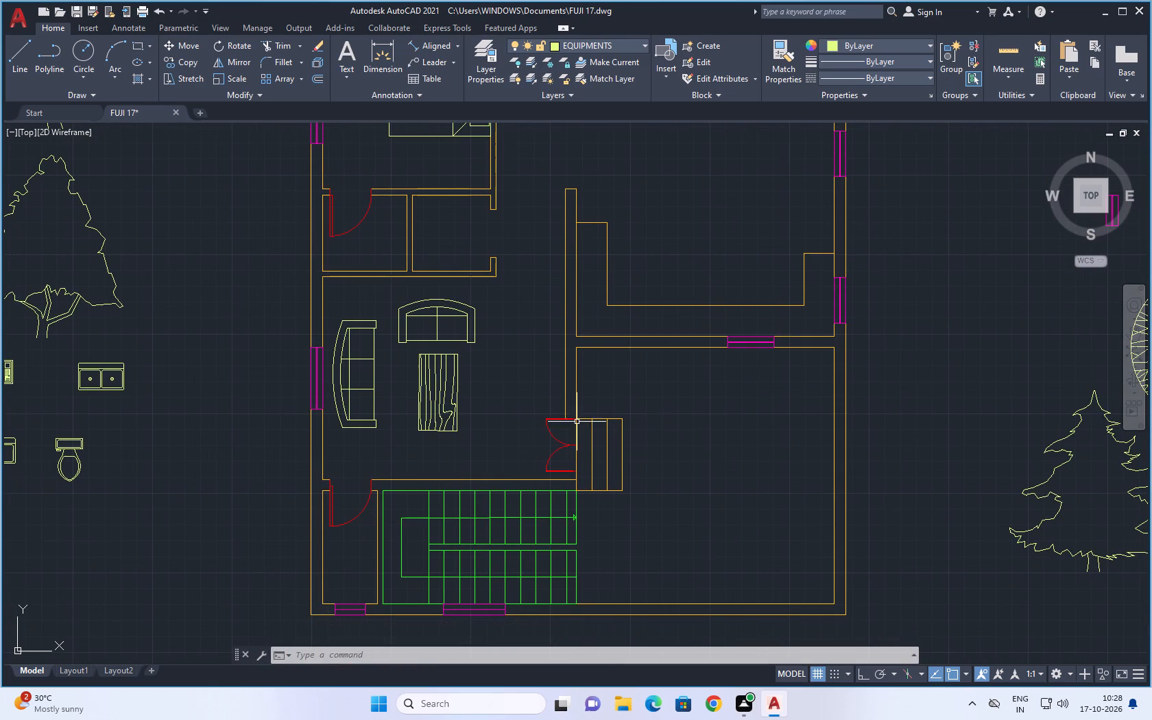
middle_drag(910, 360, 553, 501)
scroll(606, 459, down, 2)
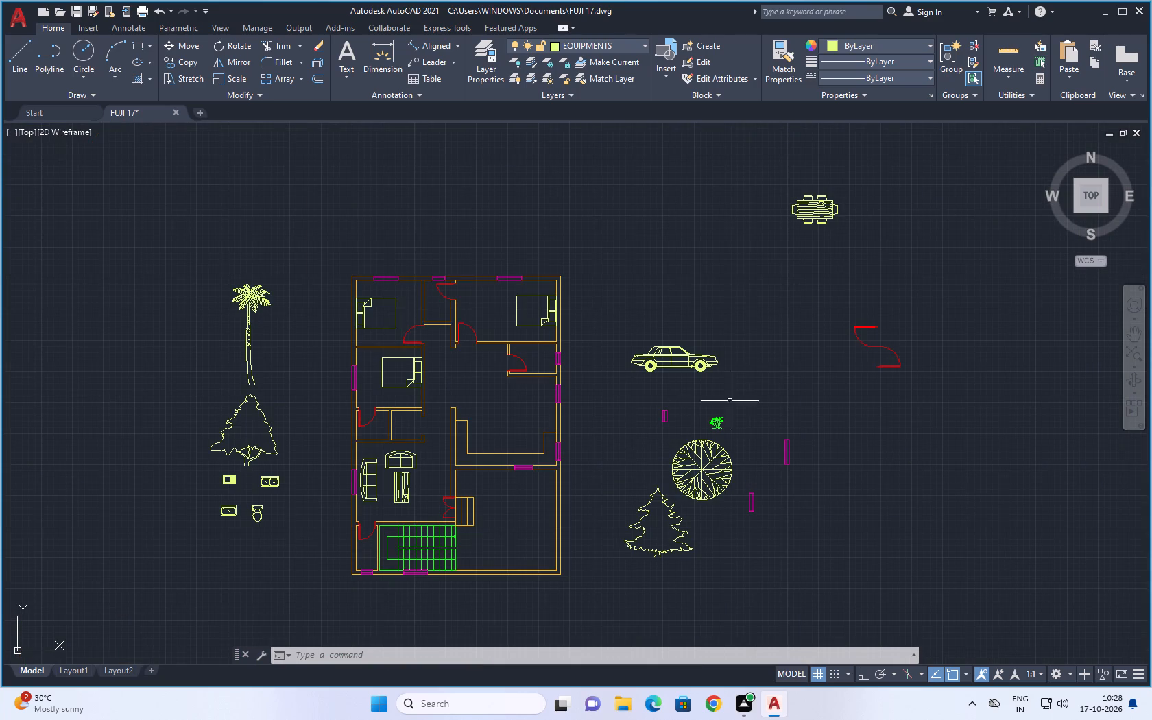
middle_drag(772, 376, 723, 427)
drag(808, 237, 784, 252)
click(723, 287)
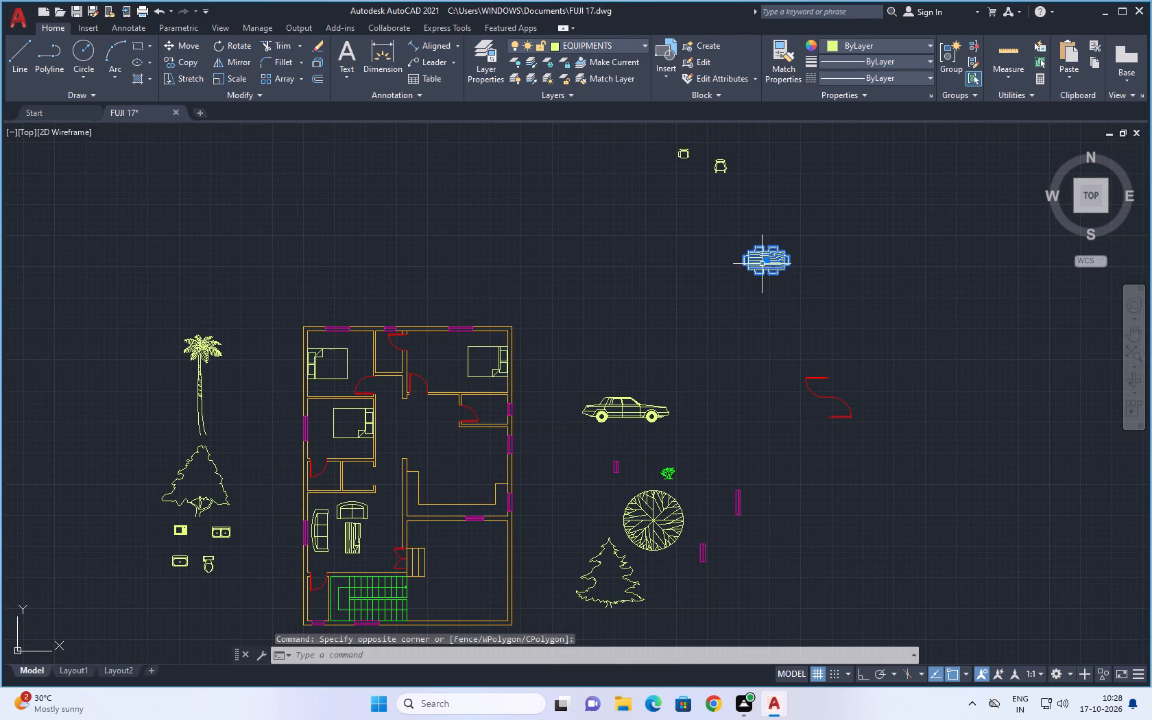
click(764, 262)
scroll(470, 465, up, 2)
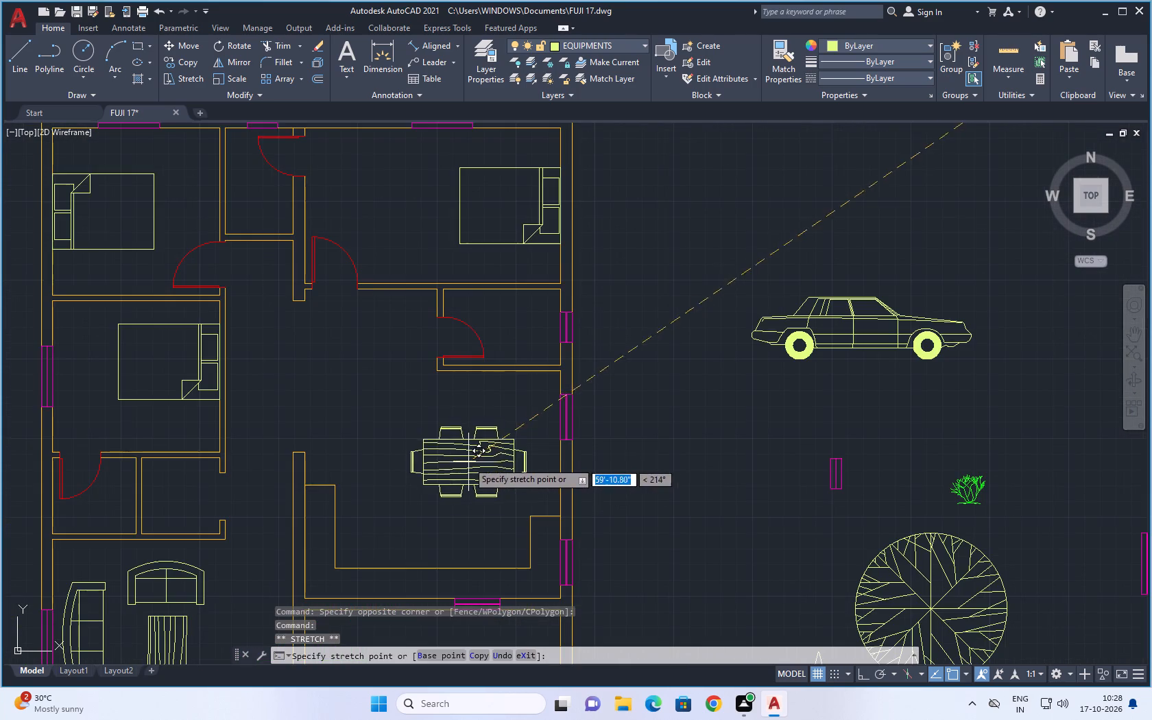
click(463, 427)
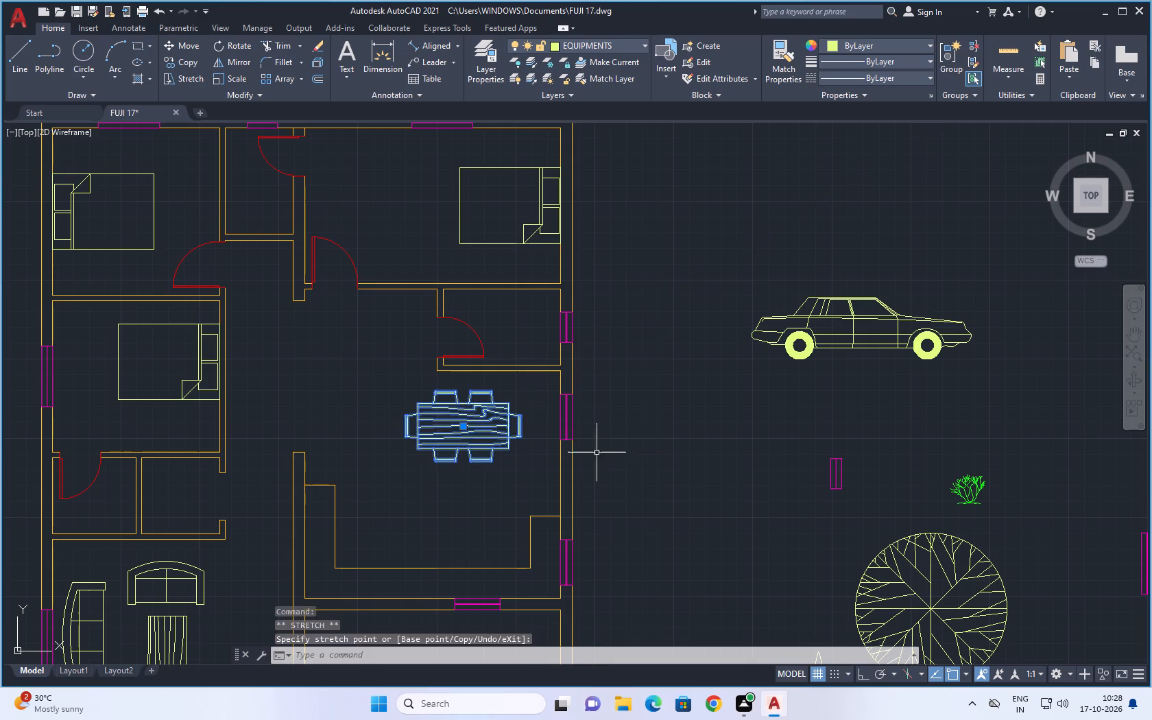
Look over the blocks still lying unplaced to the north and on both sides of the floor plan.
scroll(655, 452, down, 2)
middle_drag(662, 466, 624, 420)
middle_drag(780, 284, 714, 562)
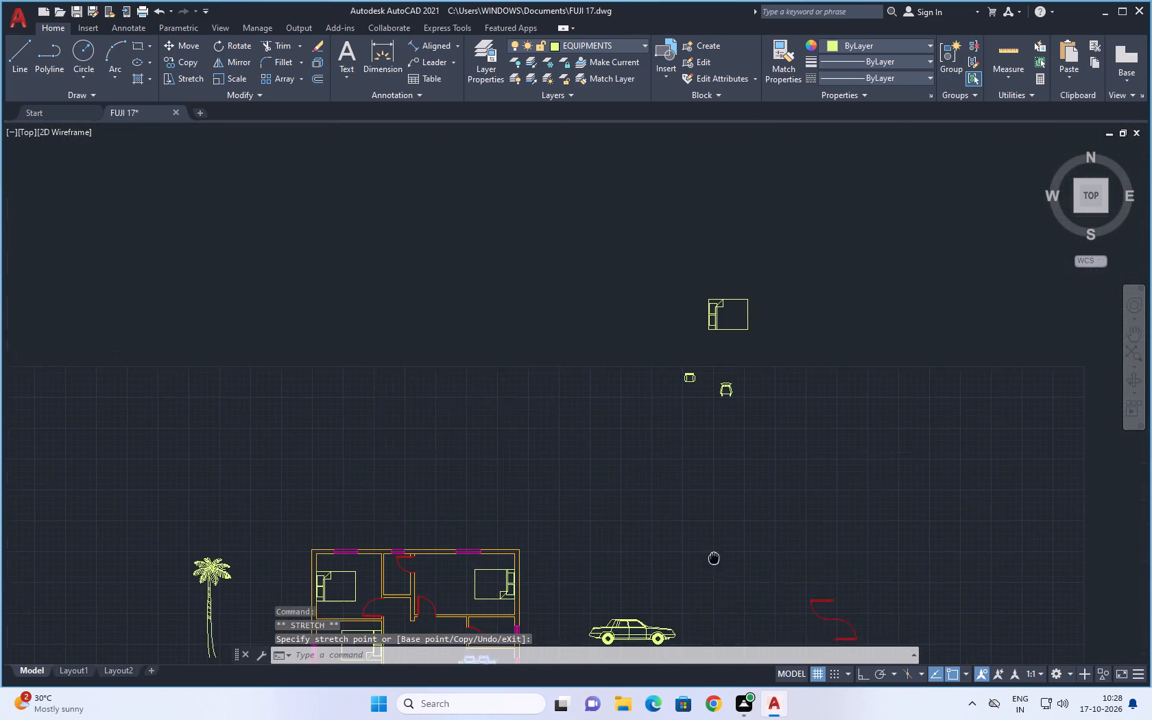
scroll(699, 400, up, 3)
scroll(703, 368, down, 2)
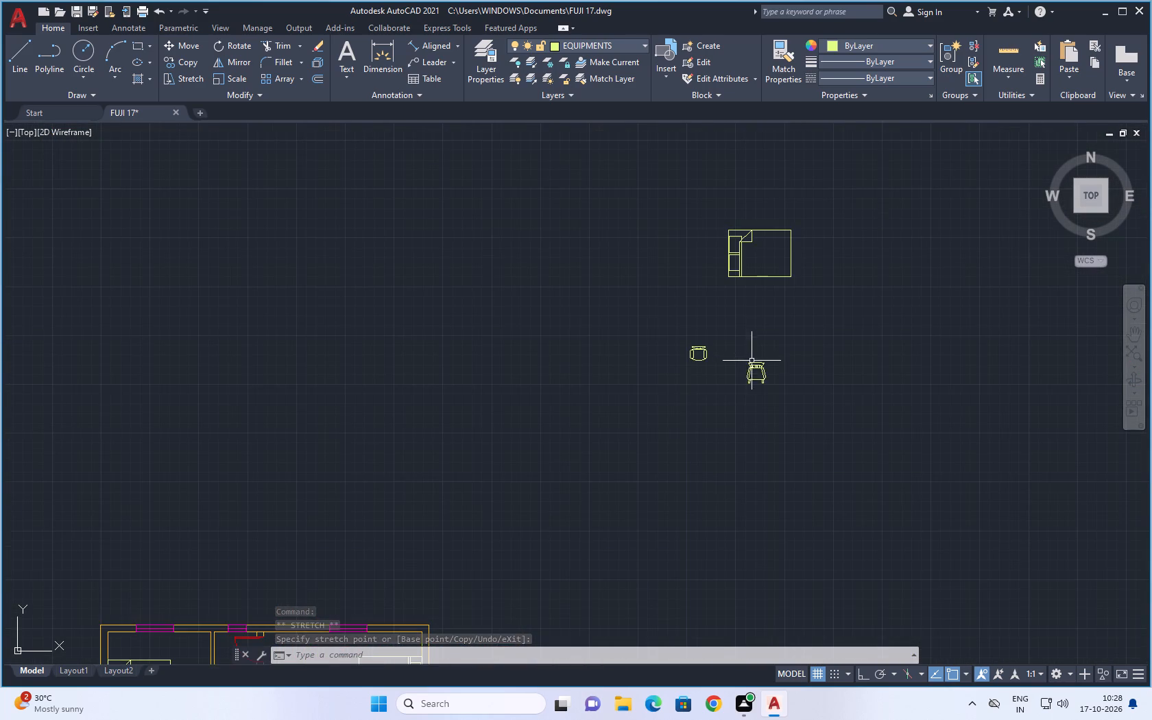
scroll(758, 407, down, 3)
middle_drag(759, 442, 762, 420)
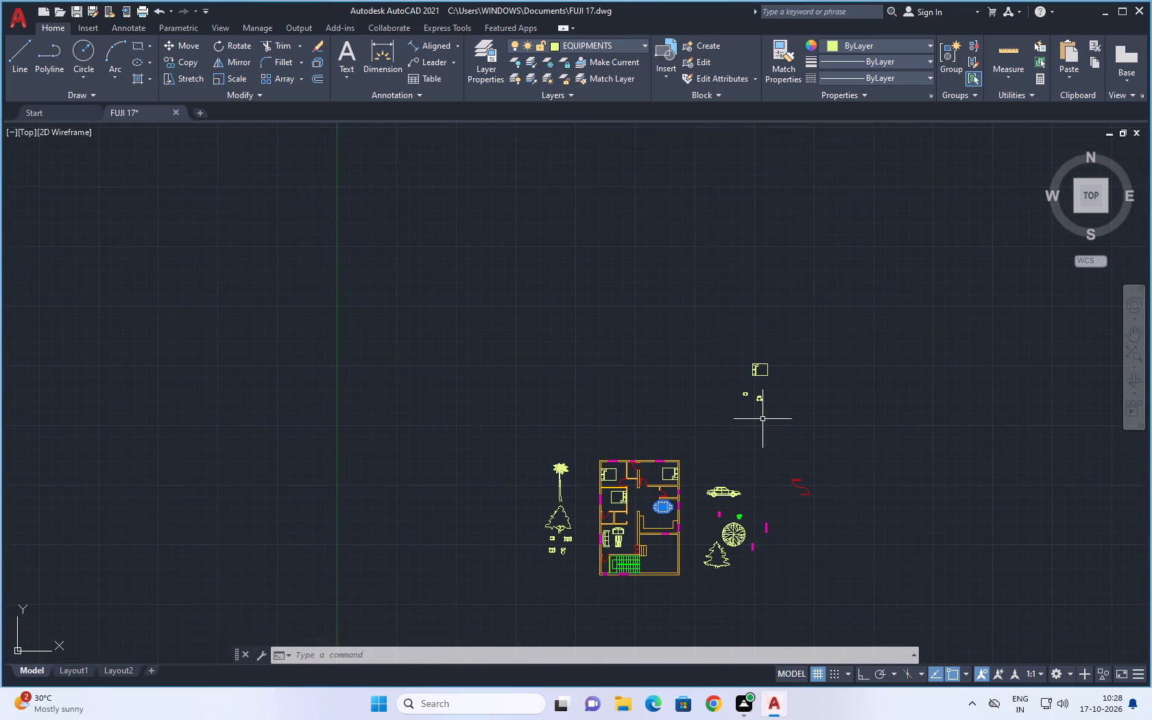
scroll(760, 426, up, 1)
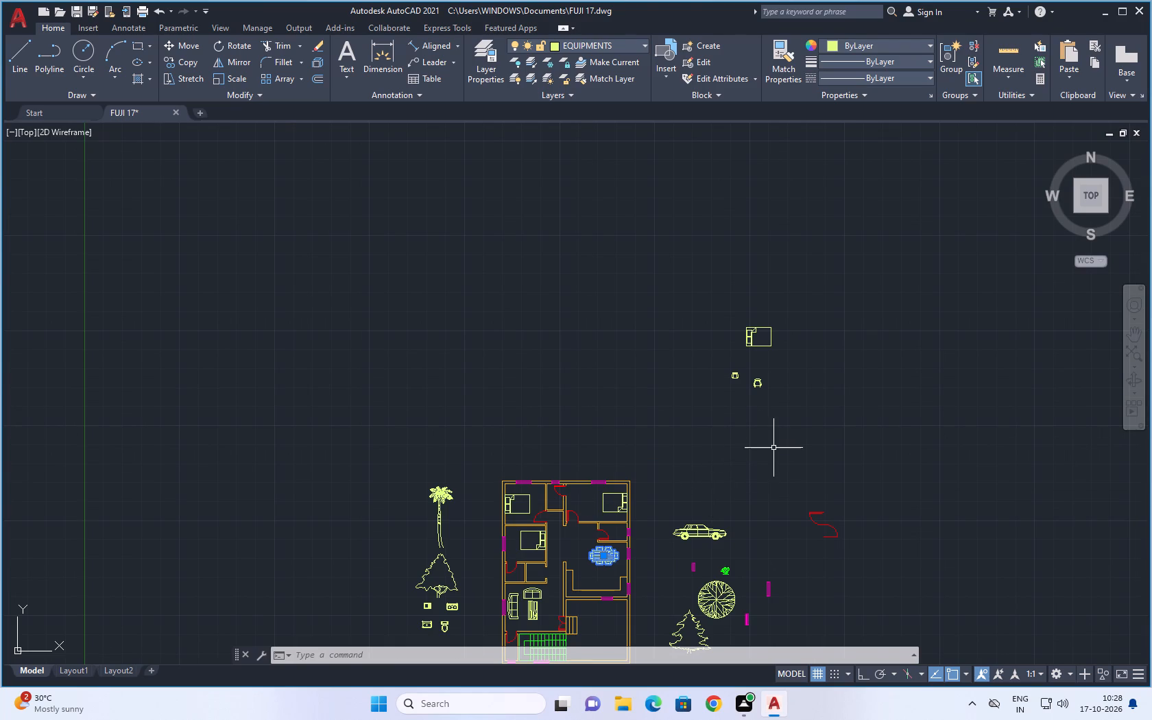
scroll(776, 451, down, 1)
scroll(633, 535, up, 3)
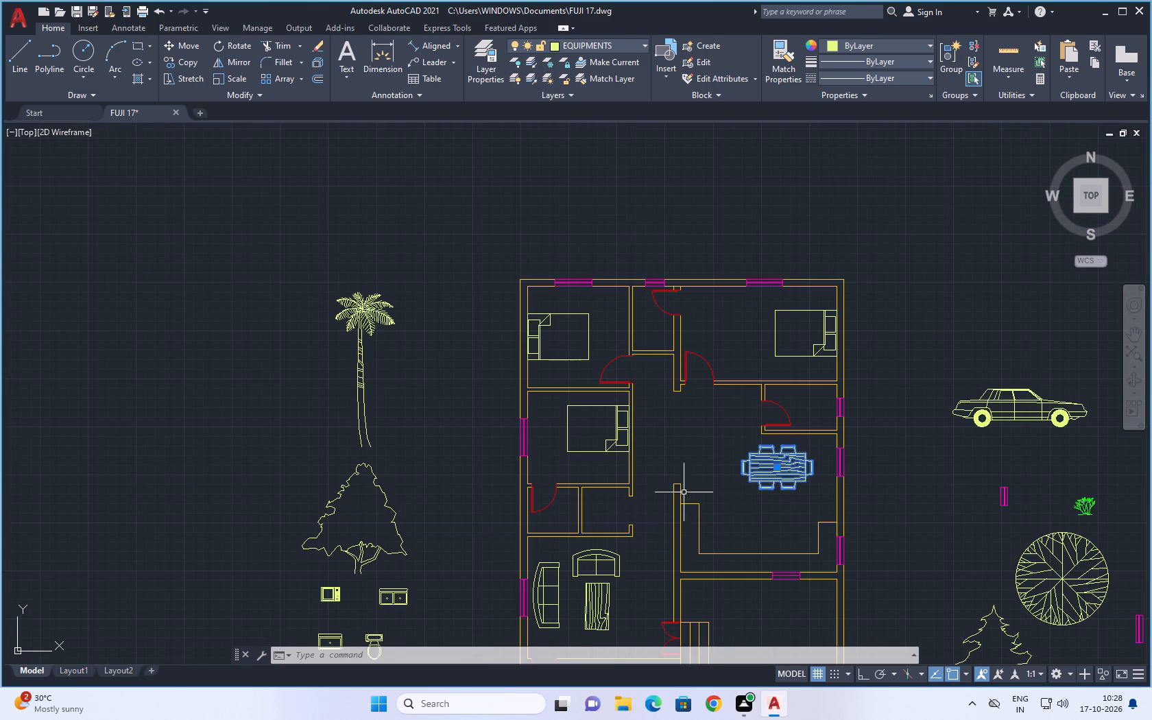
scroll(776, 441, down, 2)
middle_drag(887, 380, 678, 549)
scroll(687, 494, down, 1)
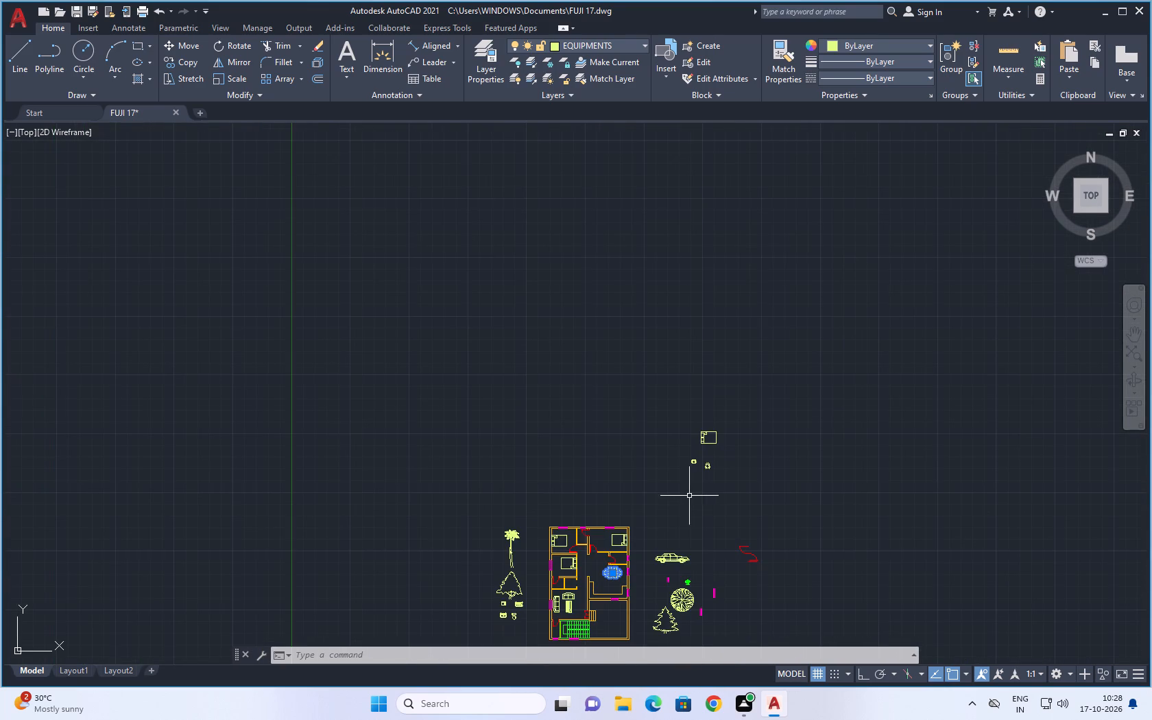
middle_drag(699, 509, 675, 416)
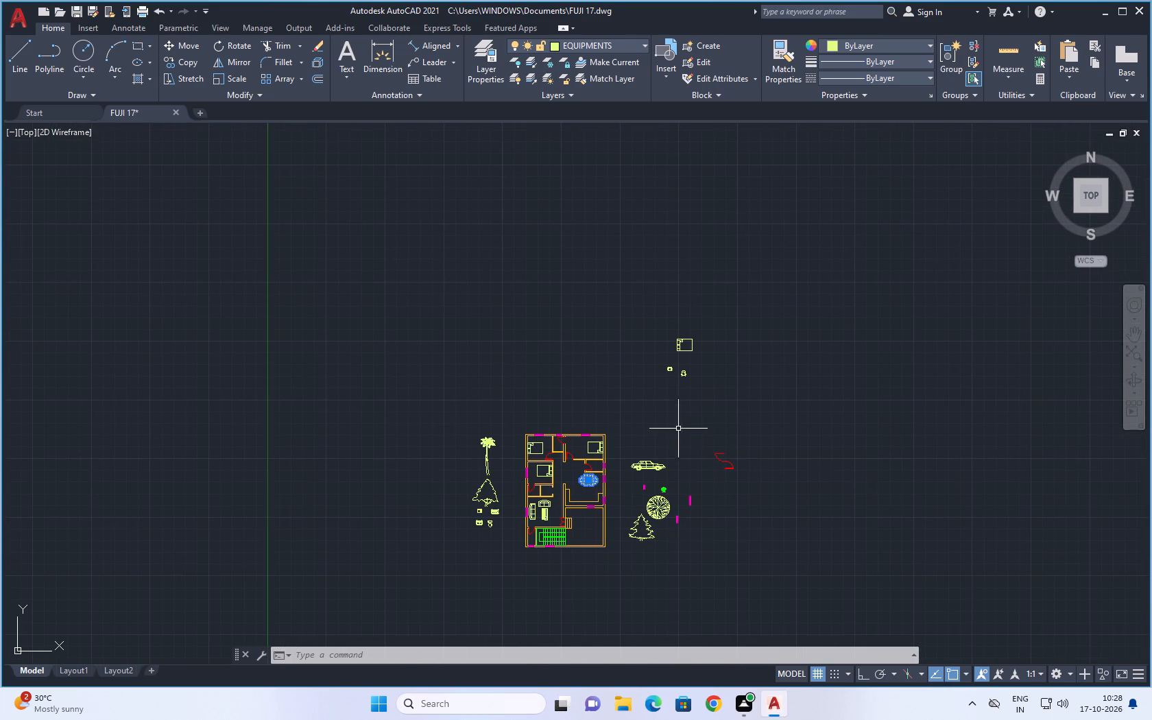
Rotate the double-bowl sink, along with the still-selected dining set, by 270 degrees around the midpoint of the sink's back edge.
scroll(463, 515, up, 3)
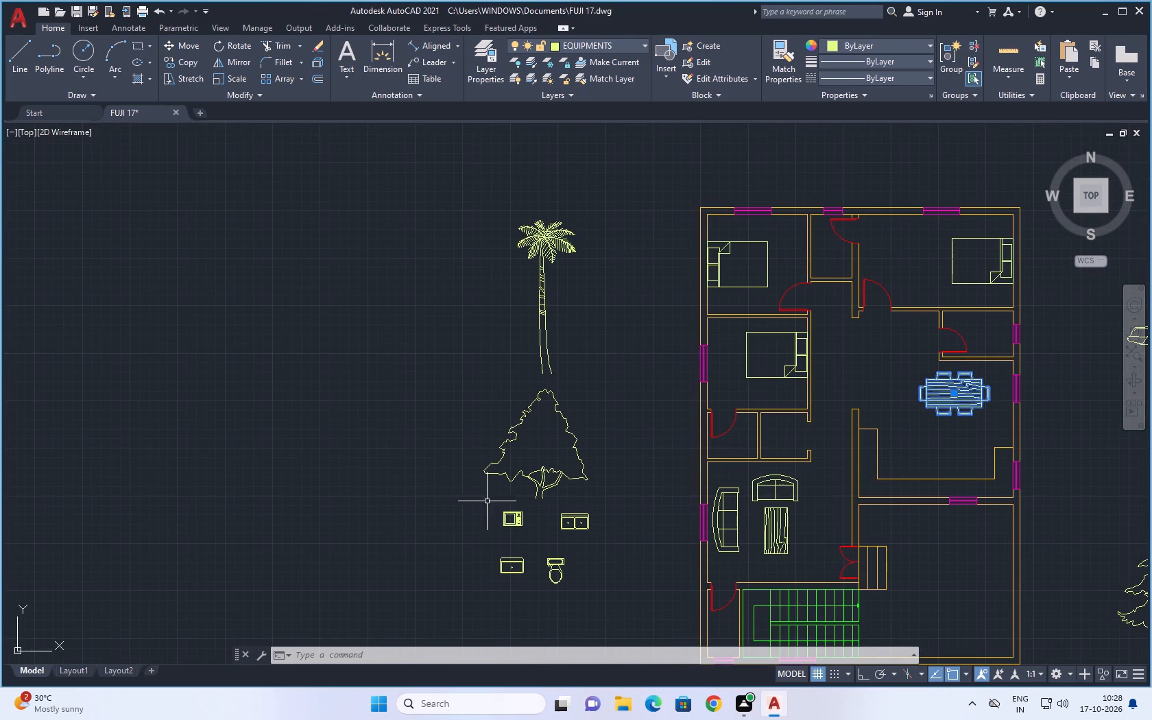
middle_drag(485, 547, 464, 499)
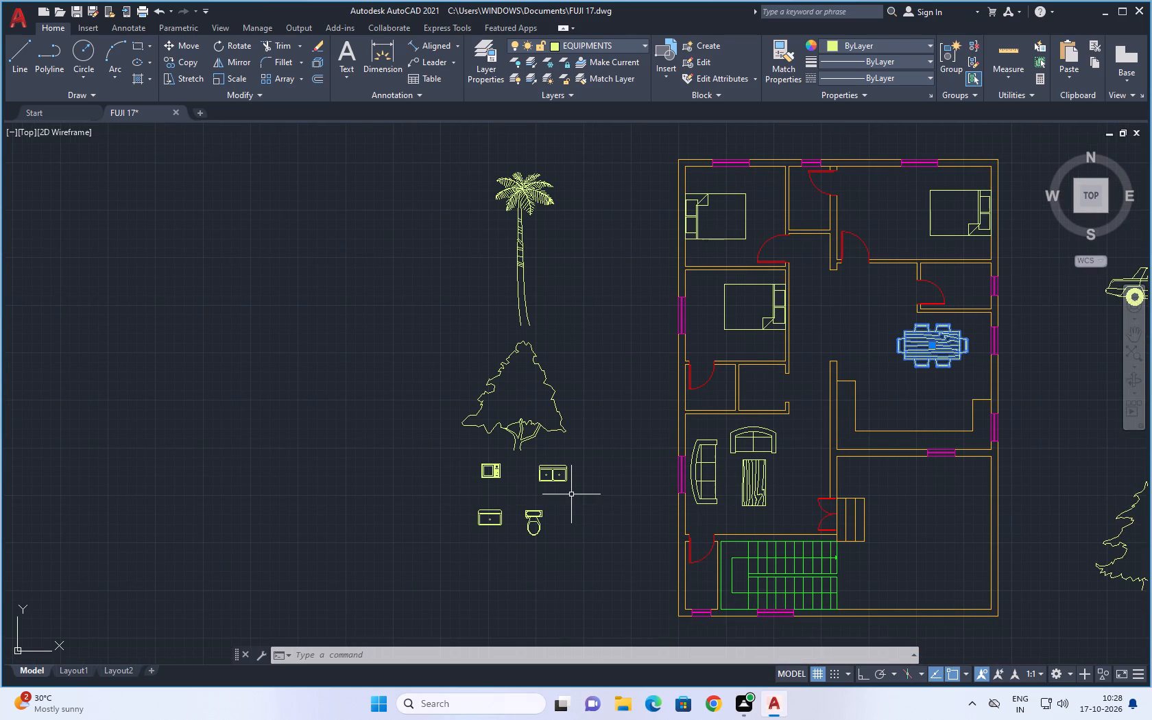
scroll(573, 495, up, 2)
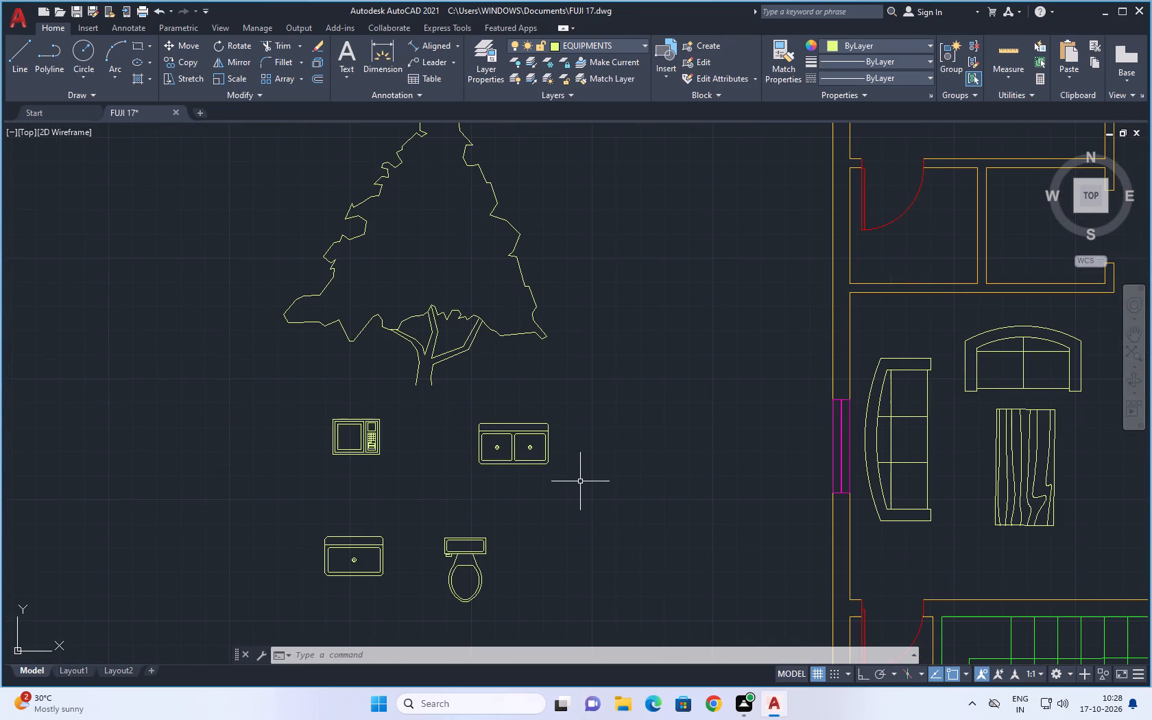
click(603, 385)
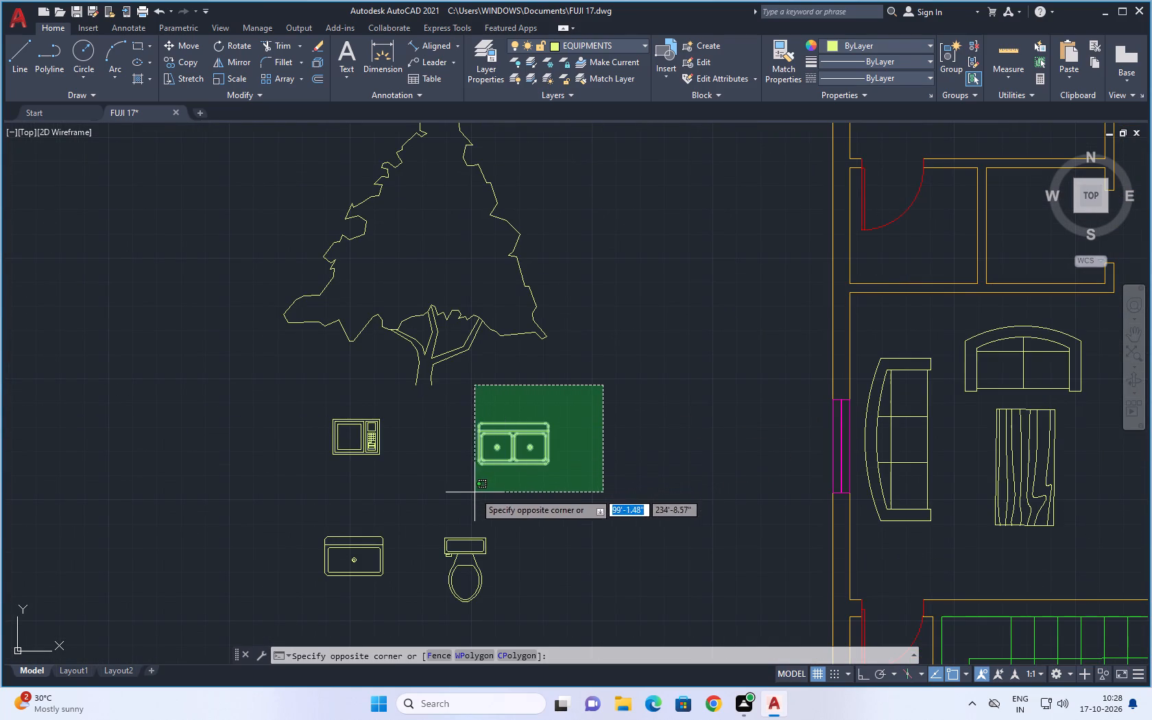
click(475, 492)
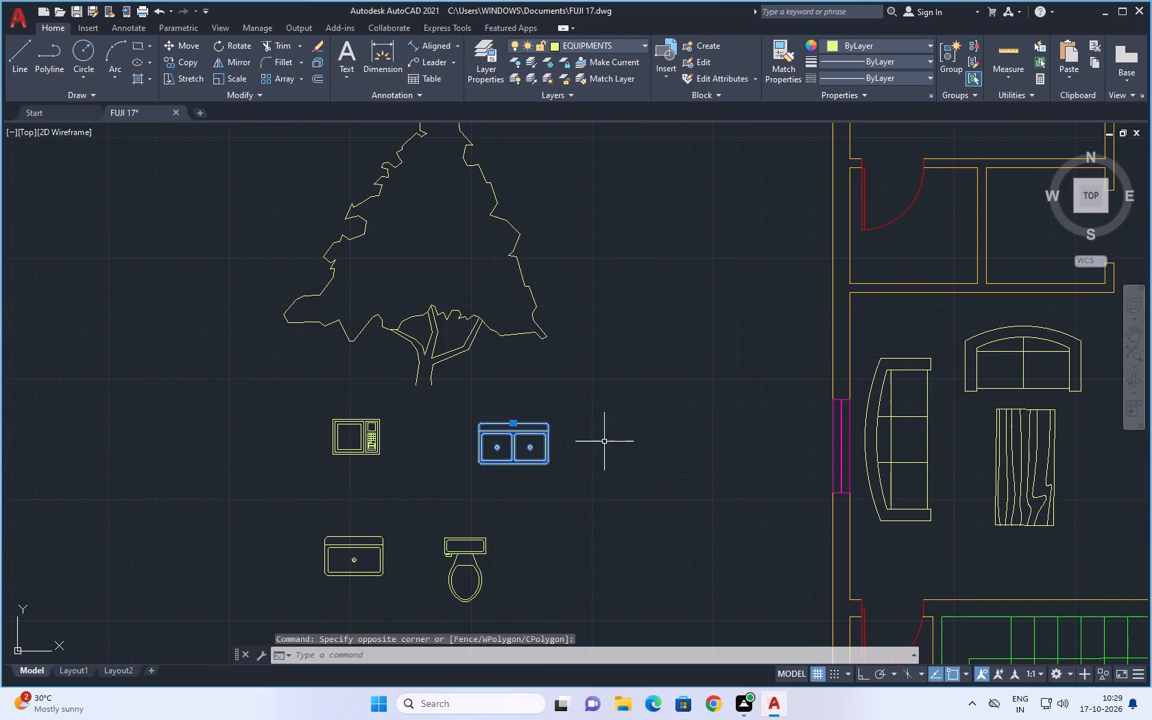
click(219, 42)
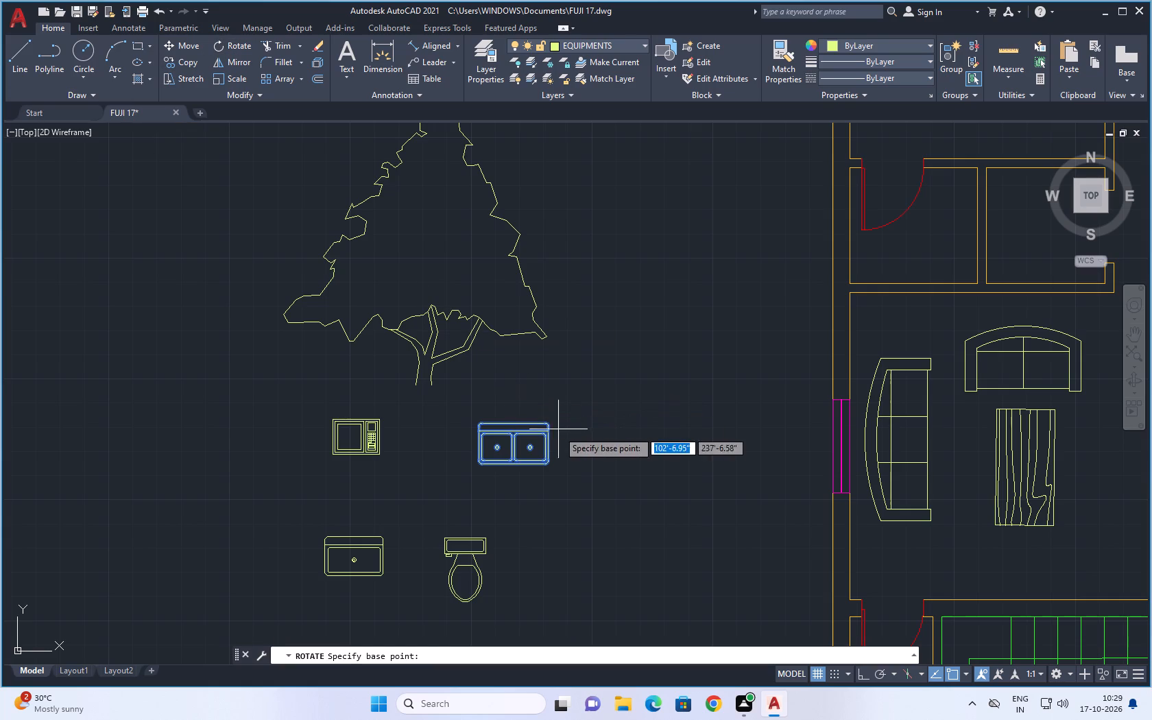
click(515, 422)
click(516, 479)
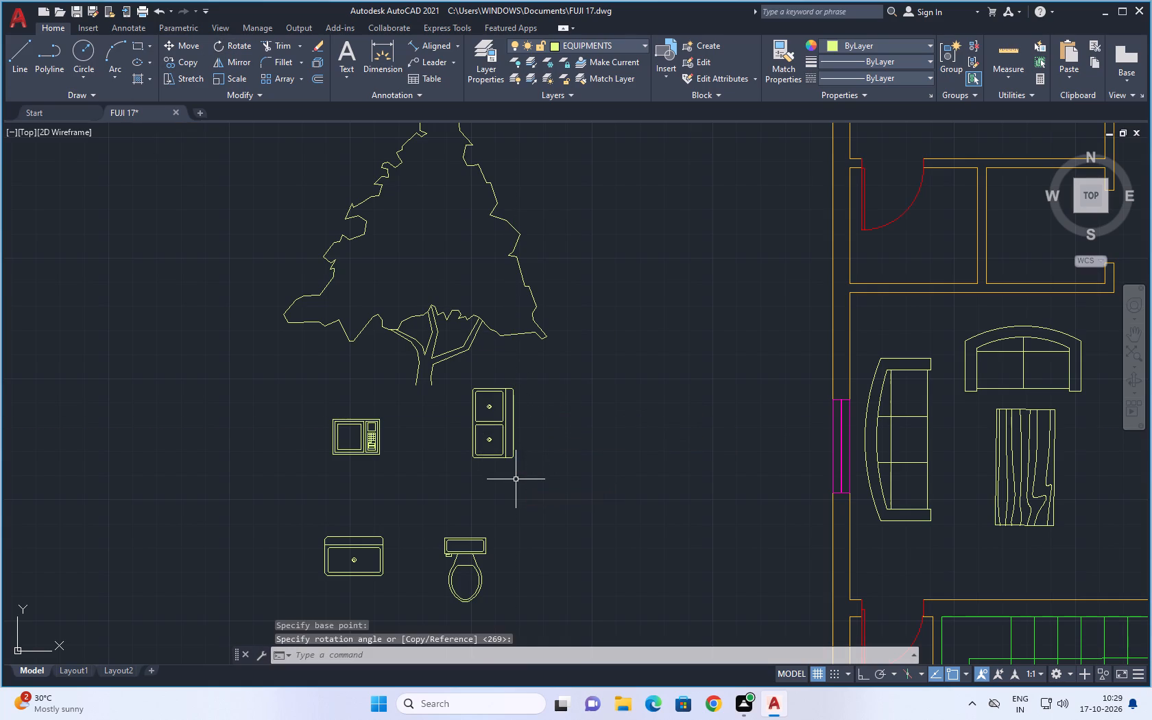
Move the double-bowl sink by its back-edge grip onto the east wall of the small room south of the middle west bedroom.
drag(567, 418, 559, 422)
click(431, 489)
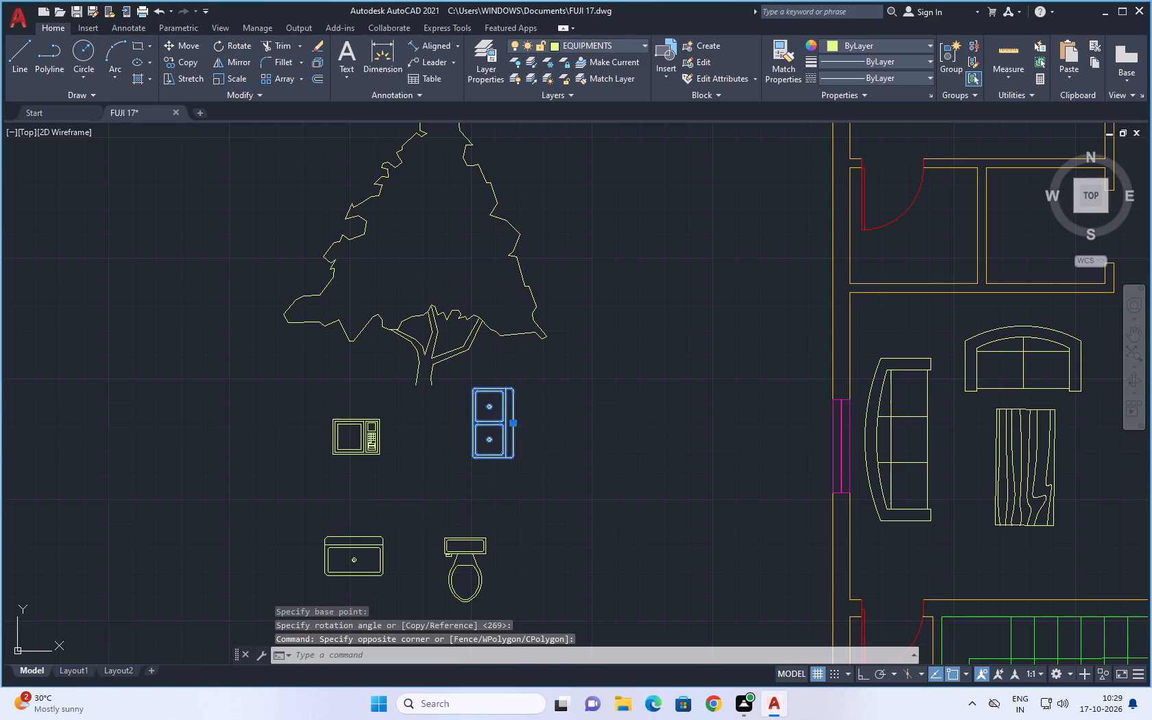
click(511, 424)
scroll(687, 398, down, 2)
middle_drag(673, 419, 585, 526)
scroll(684, 459, up, 2)
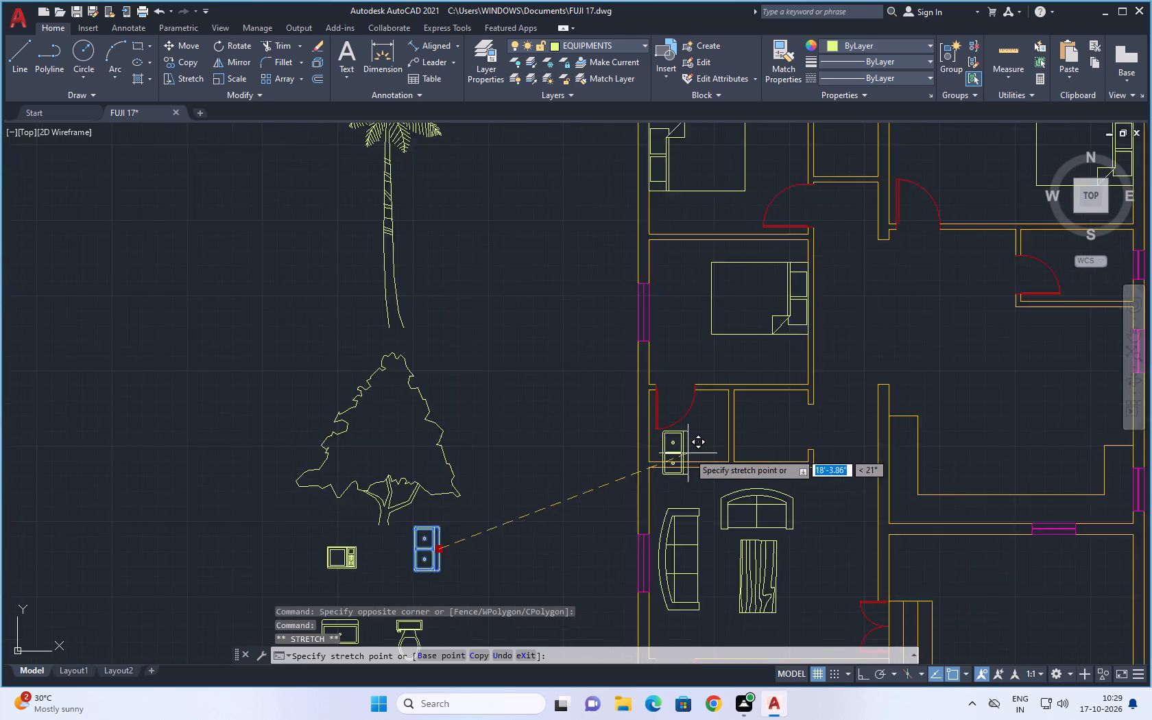
scroll(691, 451, up, 1)
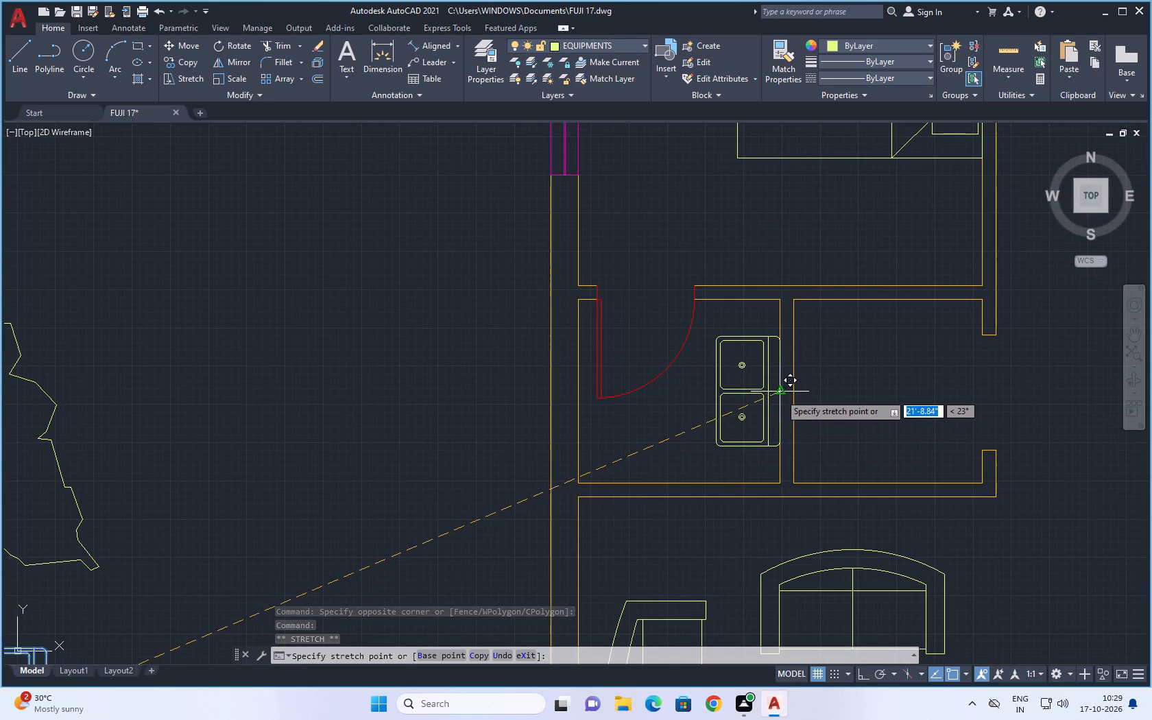
click(780, 392)
Move the microwave by its southwest corner onto the kitchen's south wall, at the counter's southeast corner beside the window.
scroll(688, 472, down, 3)
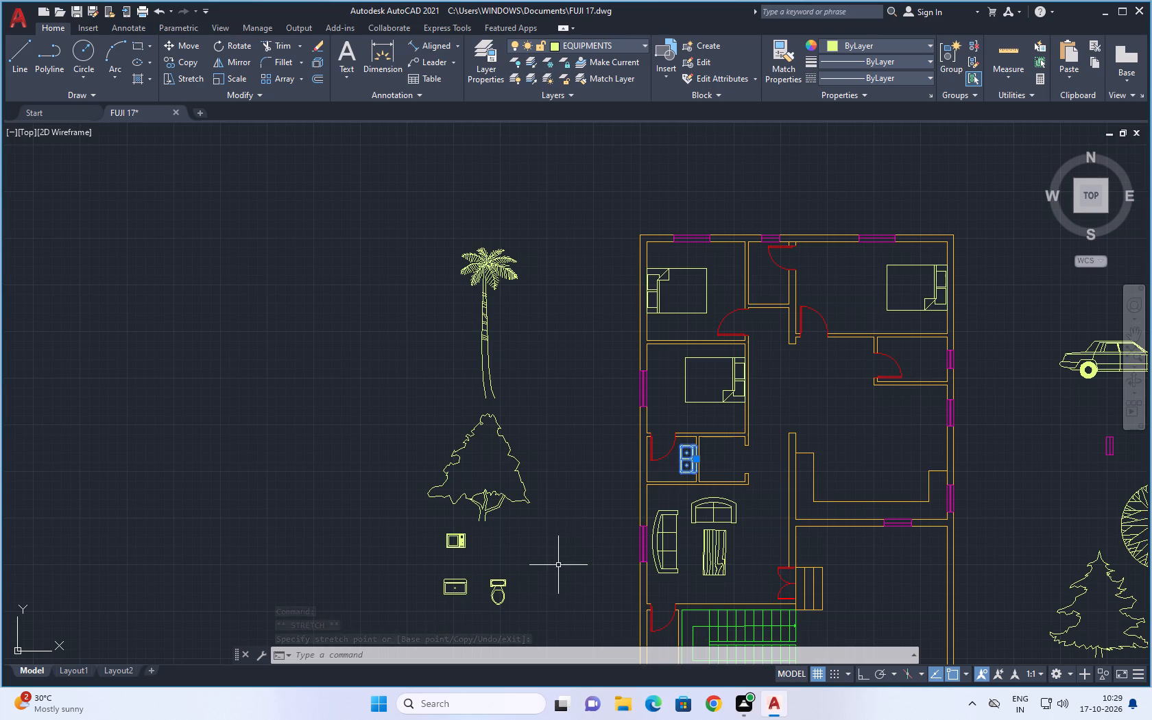
middle_drag(547, 531, 523, 482)
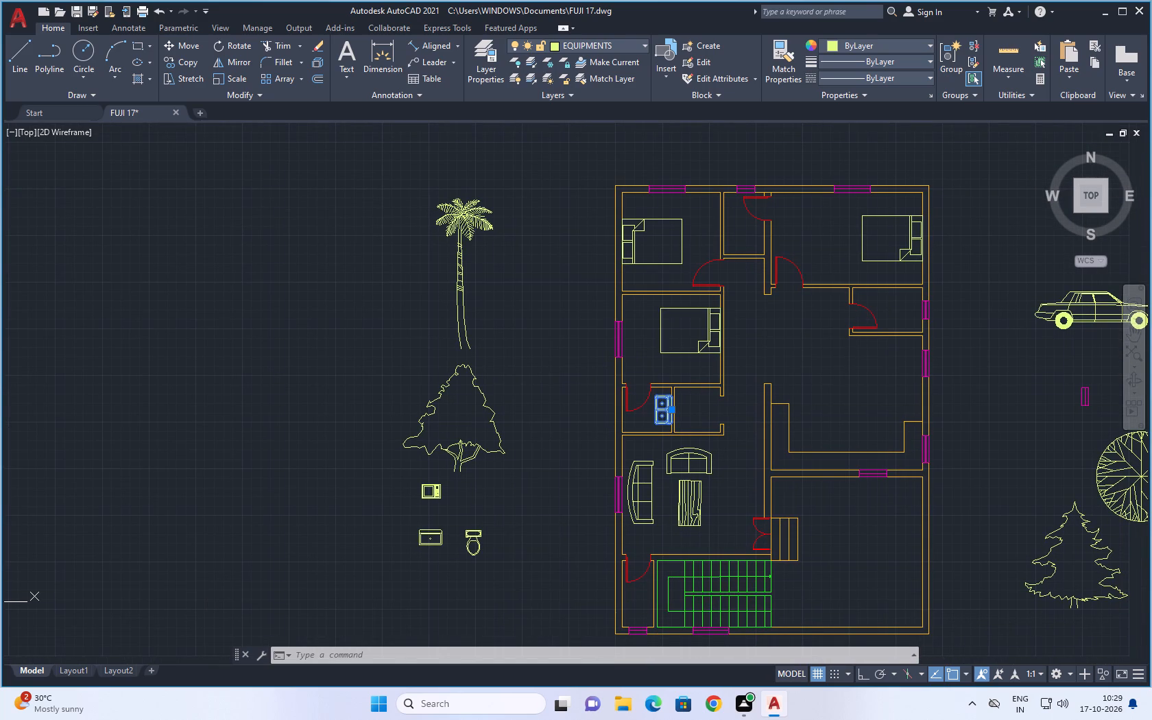
middle_drag(522, 506, 466, 466)
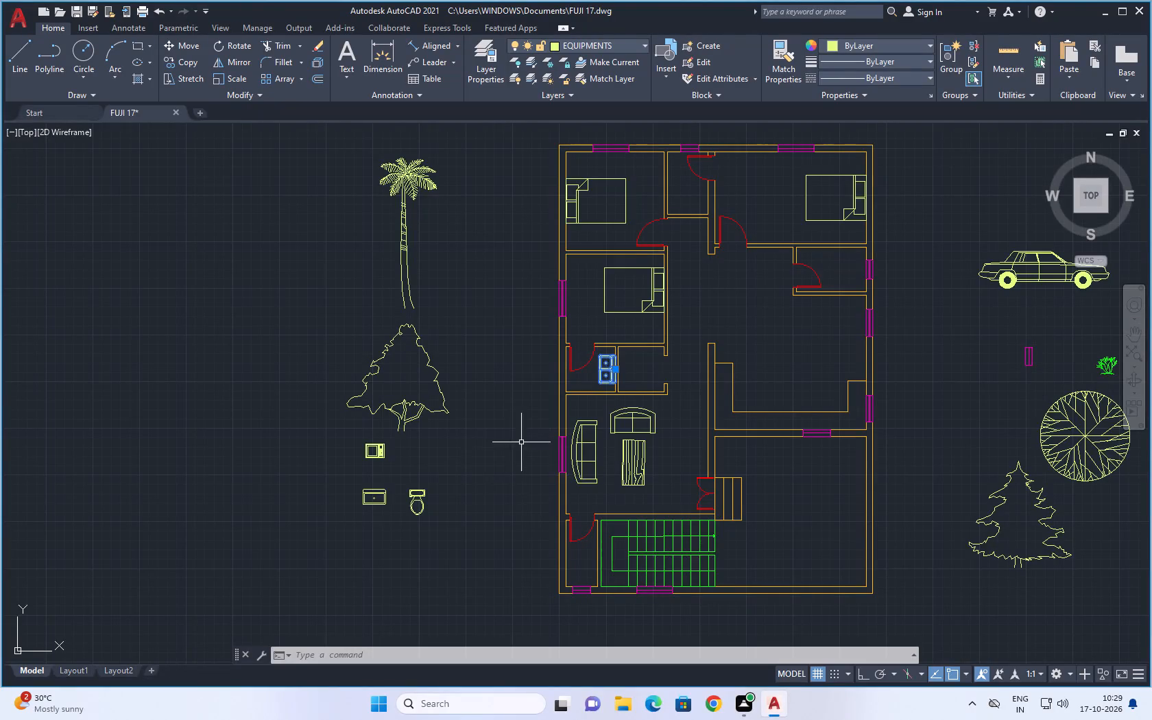
scroll(413, 455, up, 1)
click(411, 446)
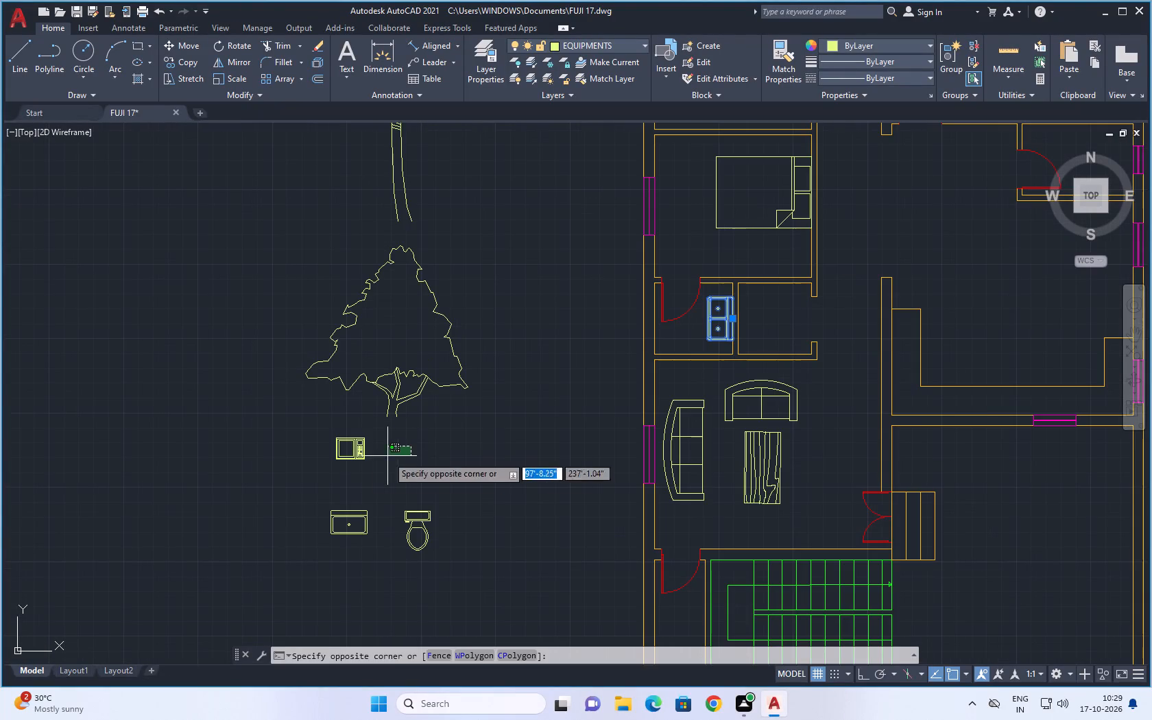
click(304, 479)
click(338, 460)
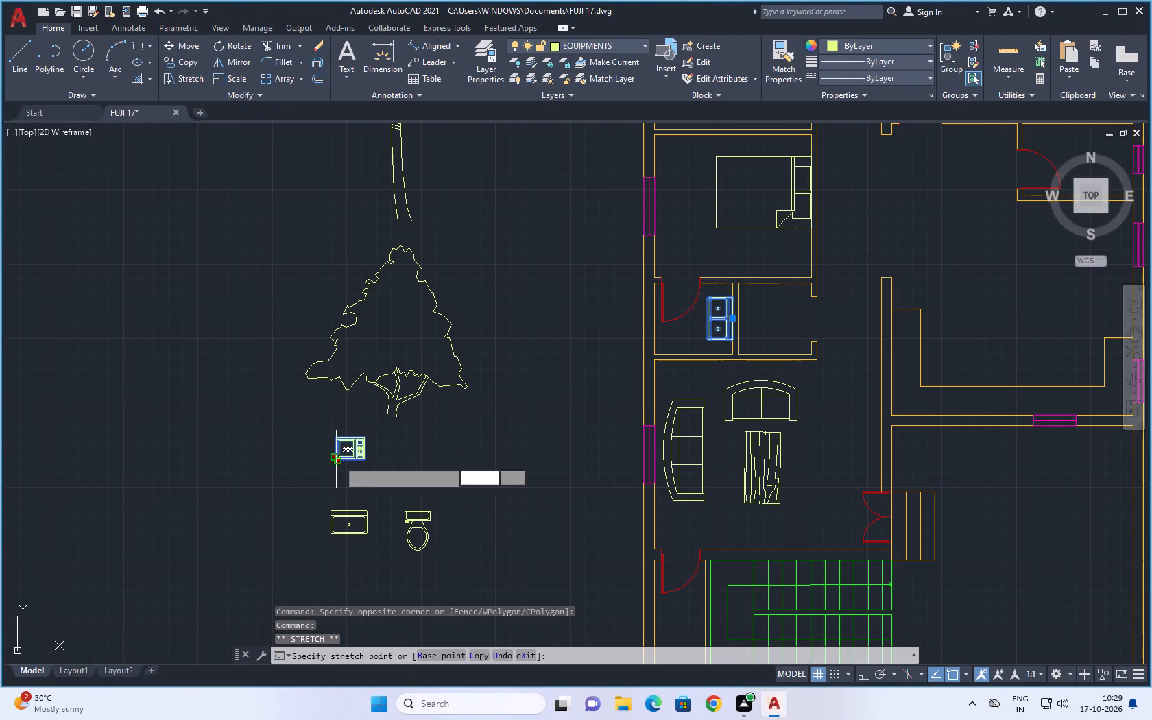
scroll(783, 391, down, 2)
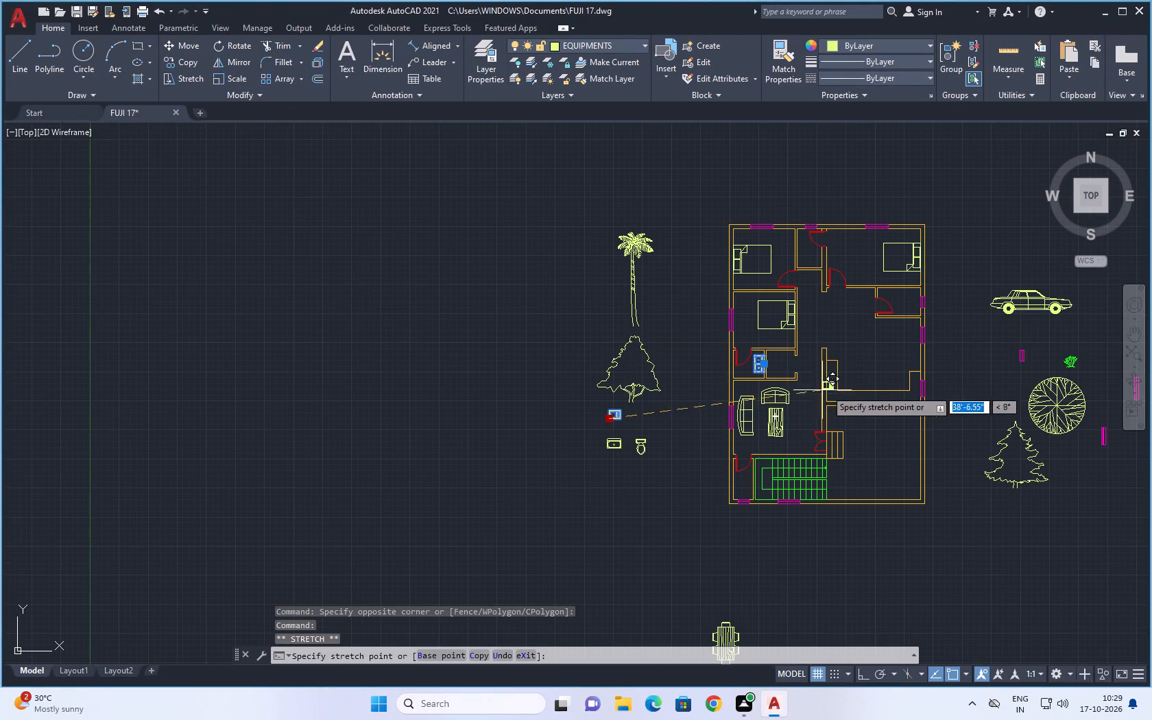
middle_drag(874, 382, 750, 366)
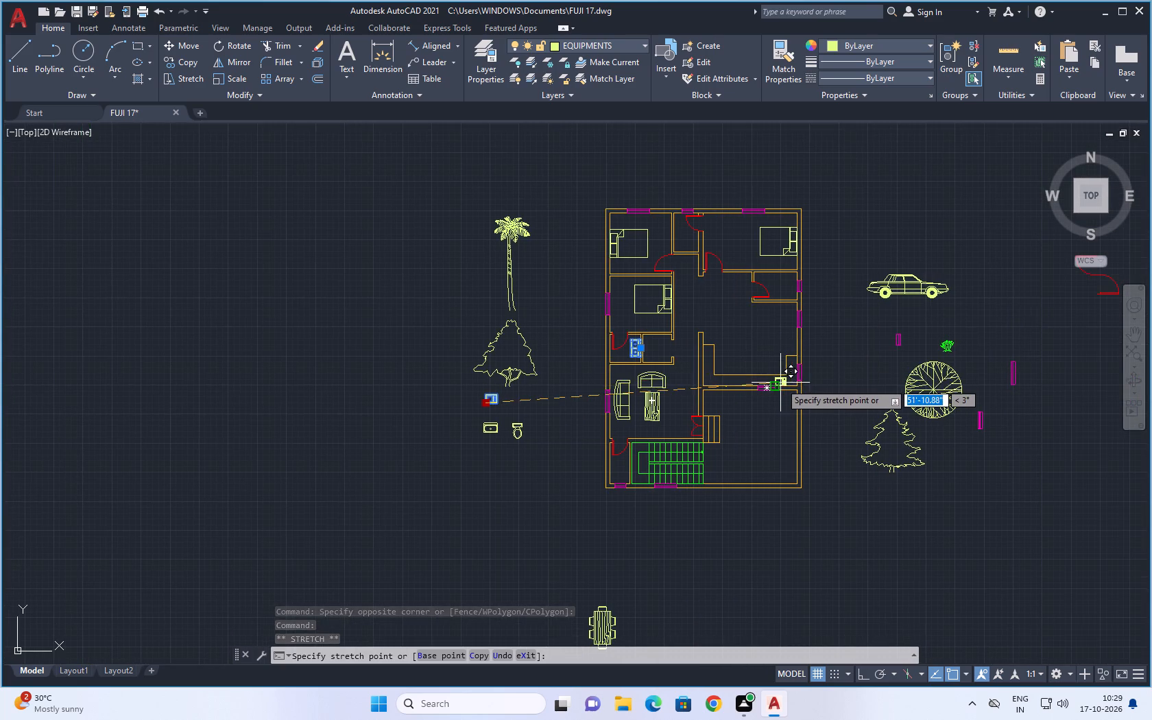
scroll(780, 383, up, 3)
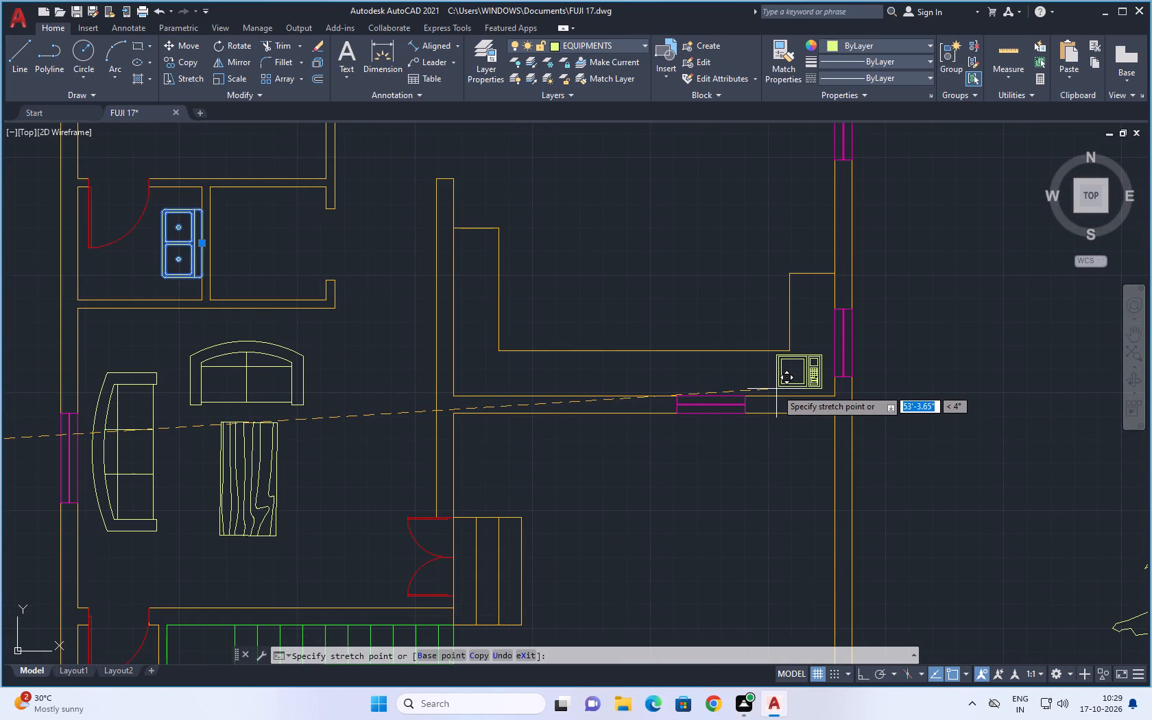
click(776, 392)
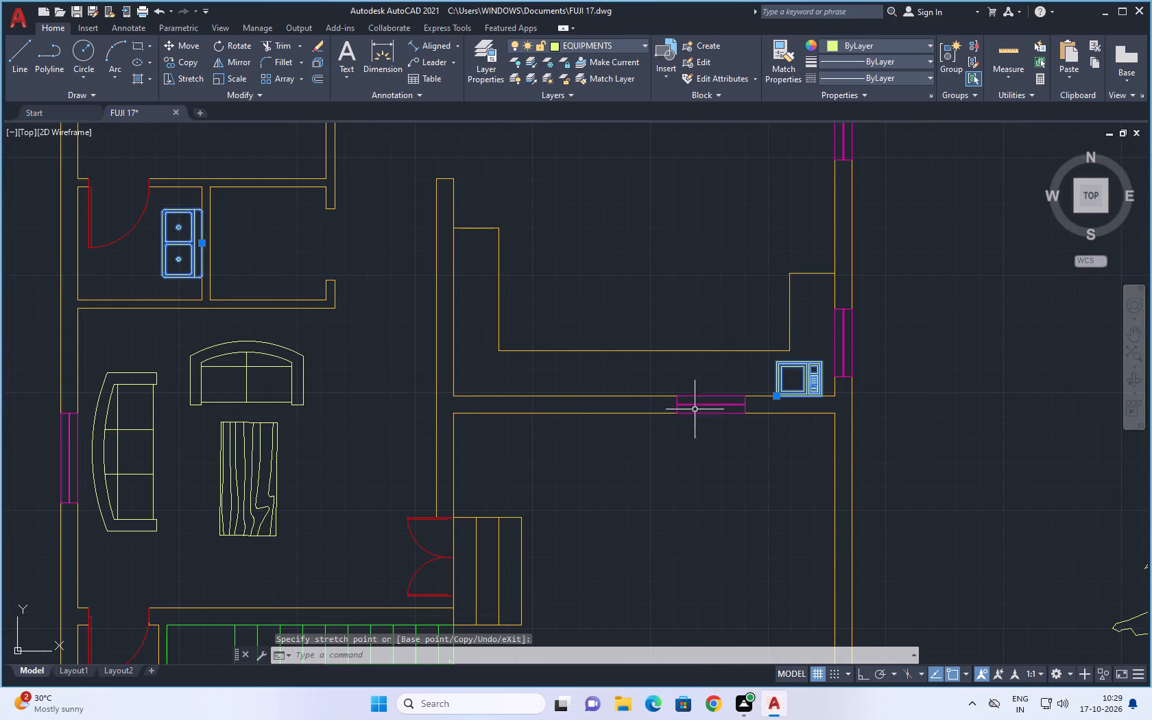
Rotate the single-bowl basin, along with the still-selected double sink and microwave, about 90 degrees around the basin's northwest corner.
scroll(765, 396, up, 2)
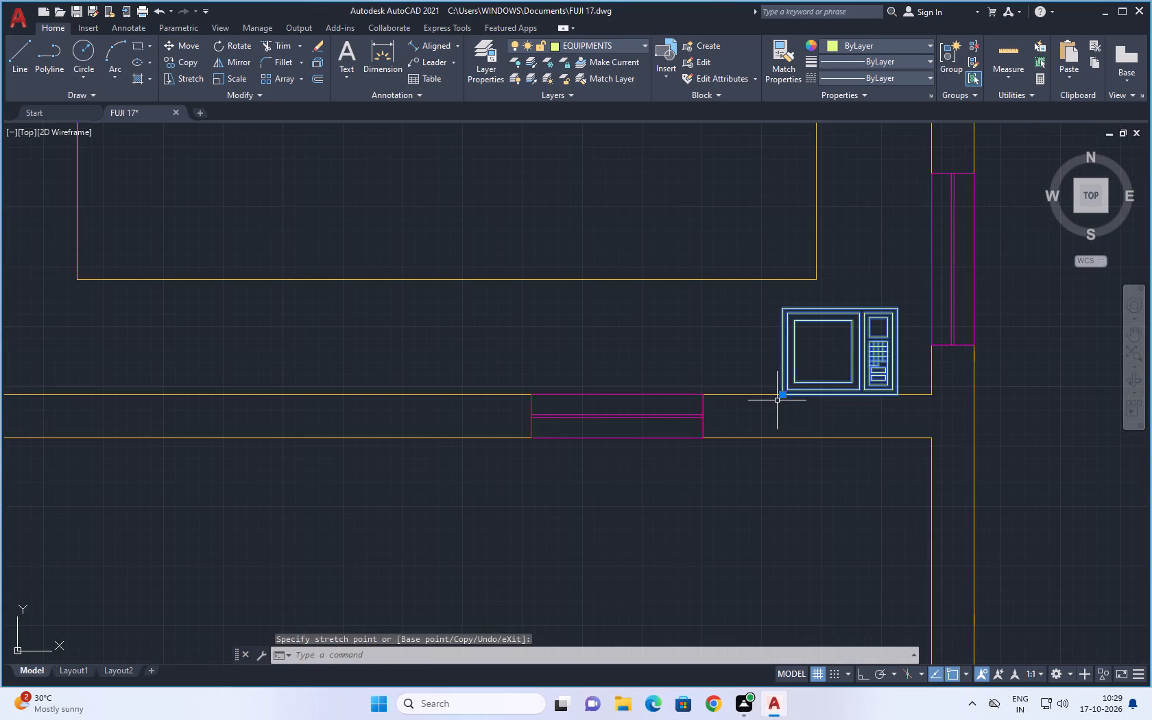
scroll(773, 408, down, 1)
scroll(608, 452, down, 1)
scroll(335, 454, down, 2)
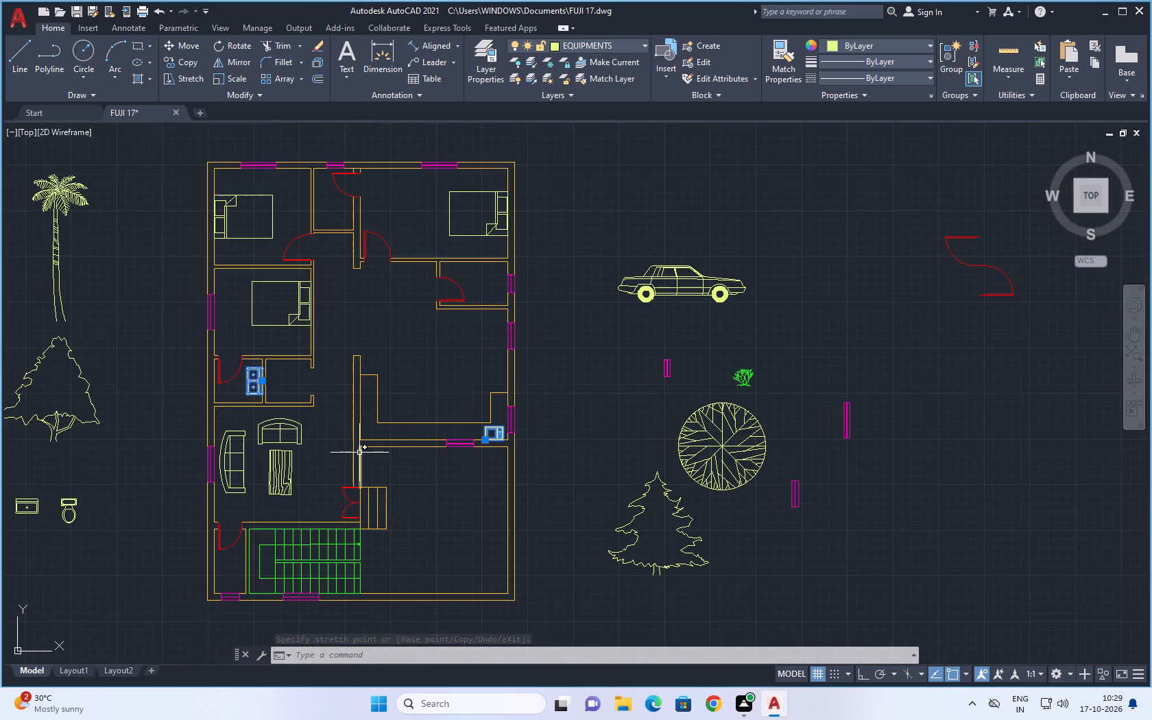
scroll(361, 453, down, 2)
middle_drag(241, 491, 363, 485)
scroll(319, 472, up, 3)
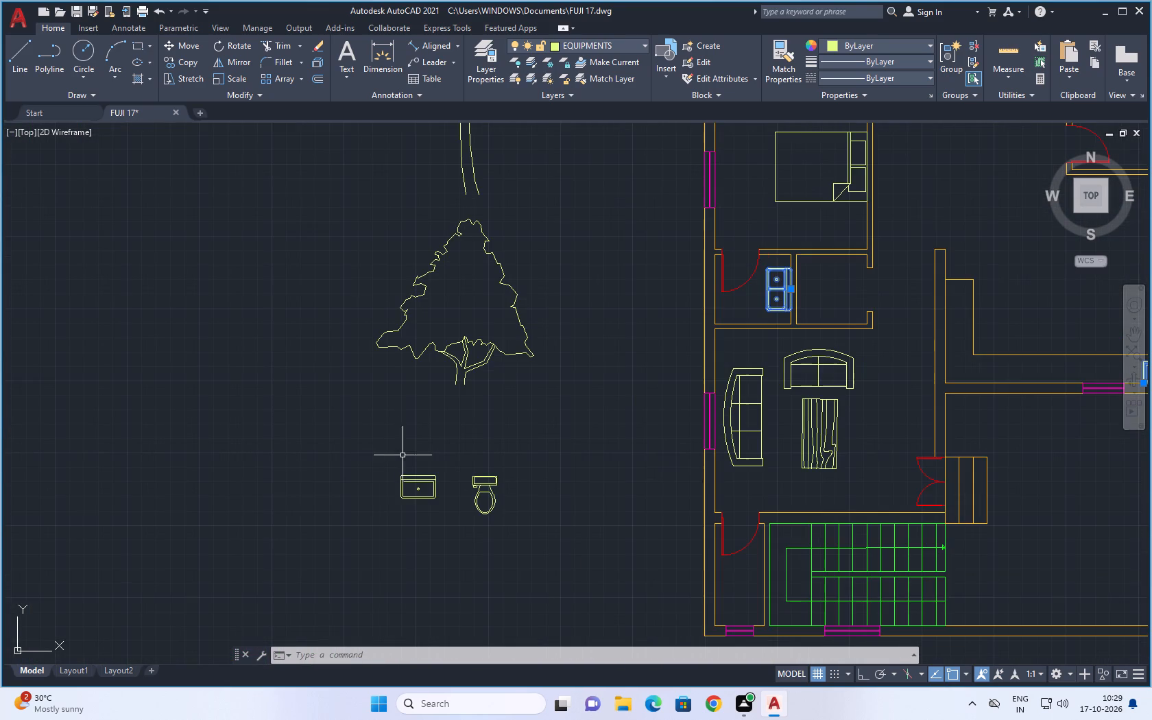
click(440, 456)
click(359, 529)
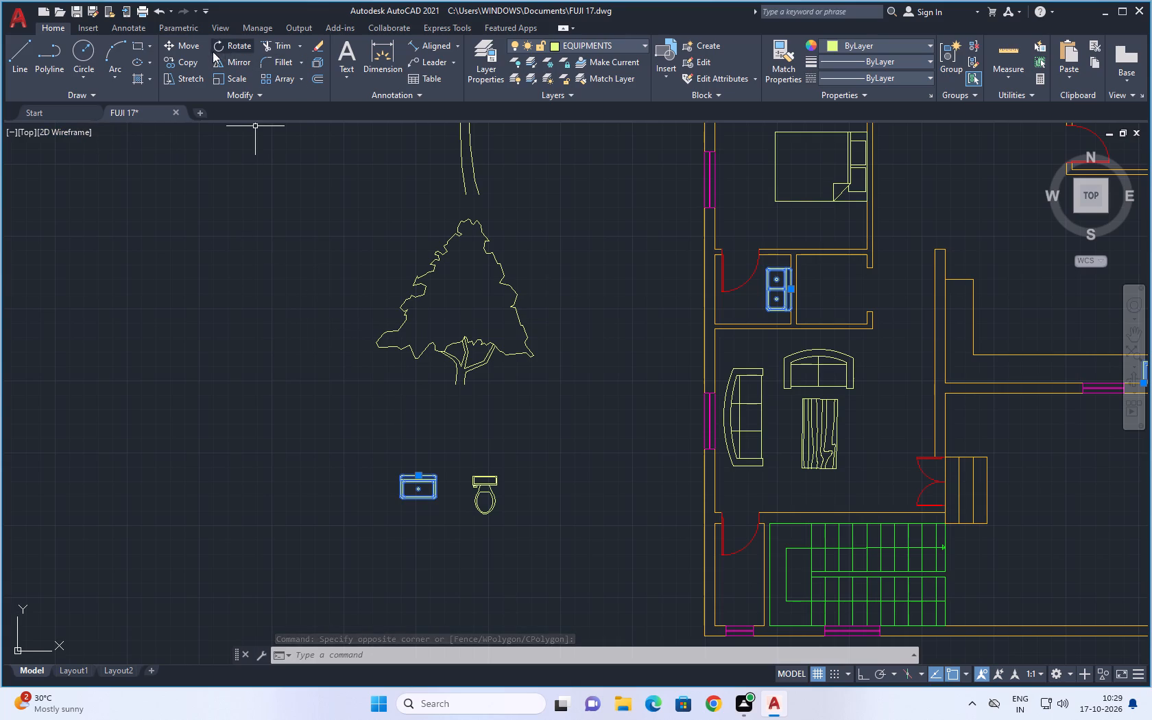
click(241, 43)
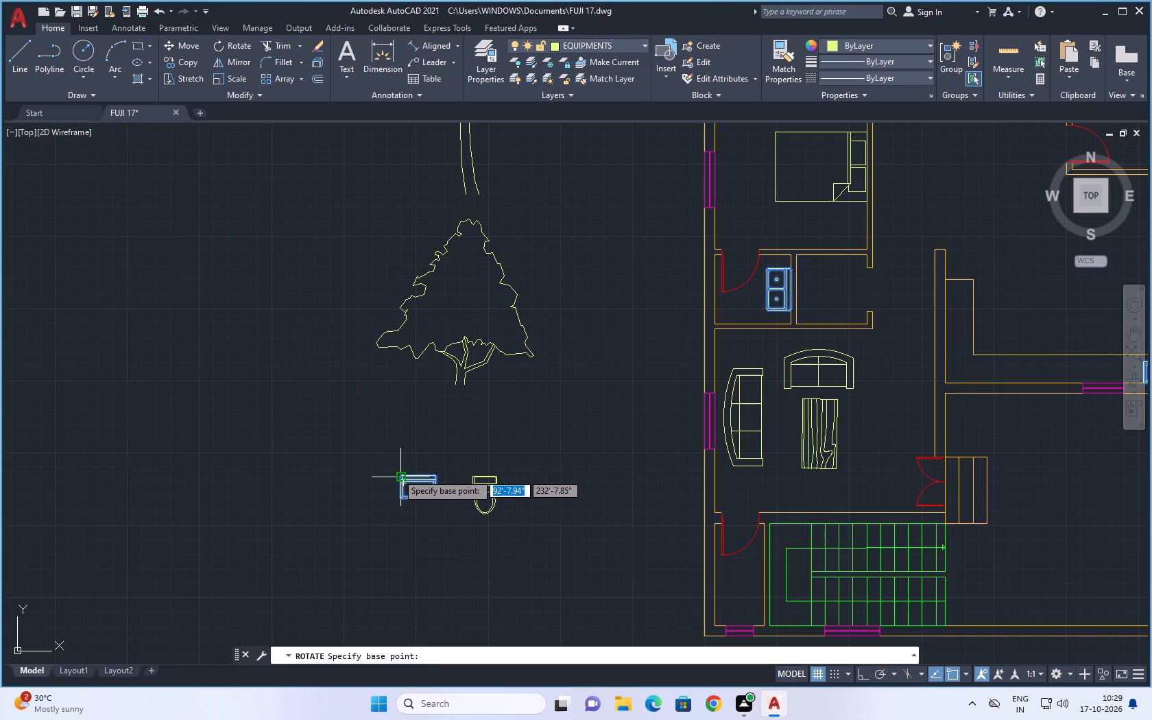
click(397, 473)
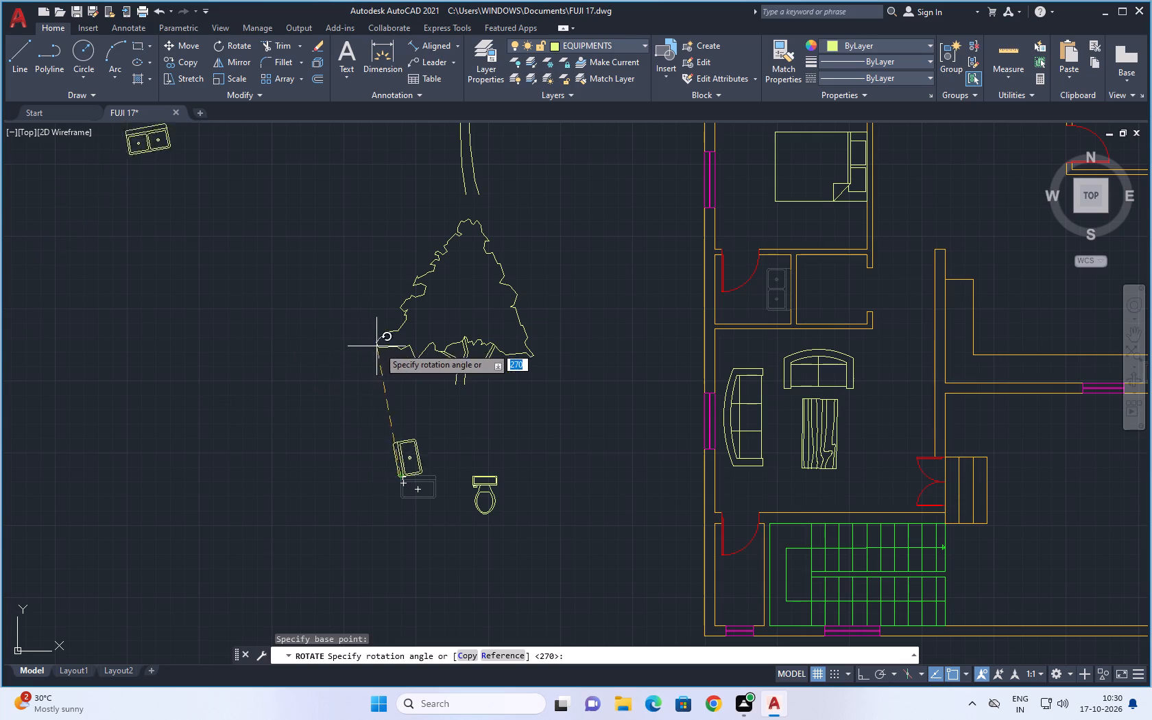
click(400, 379)
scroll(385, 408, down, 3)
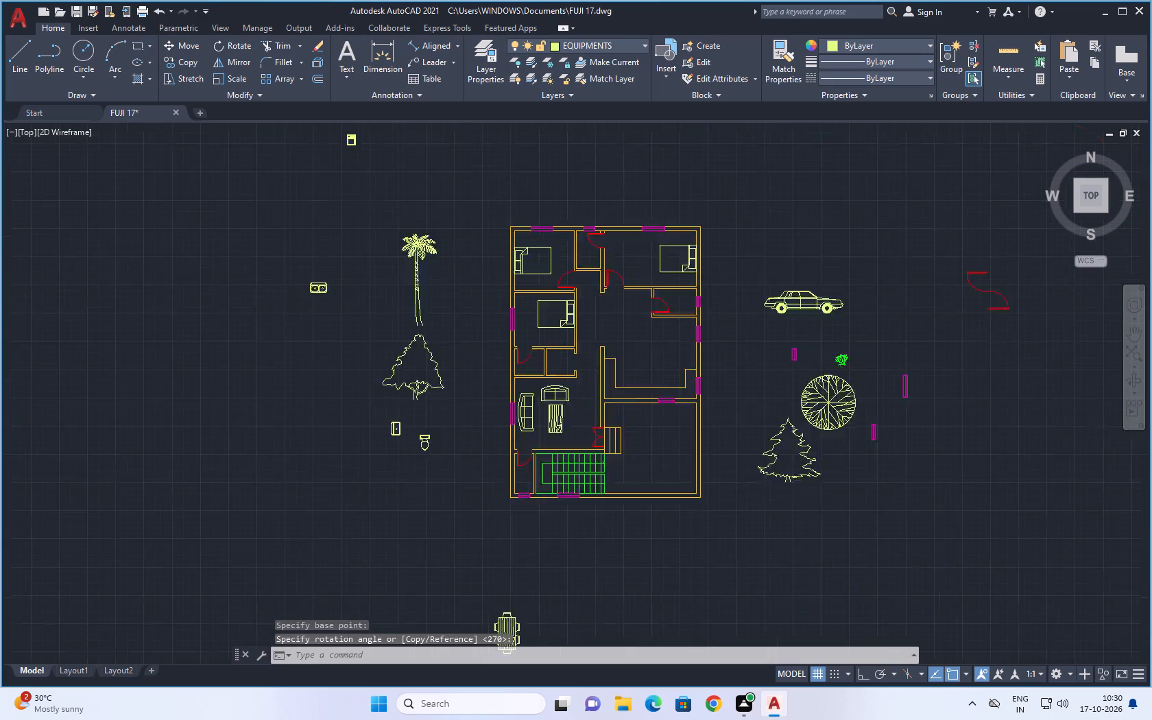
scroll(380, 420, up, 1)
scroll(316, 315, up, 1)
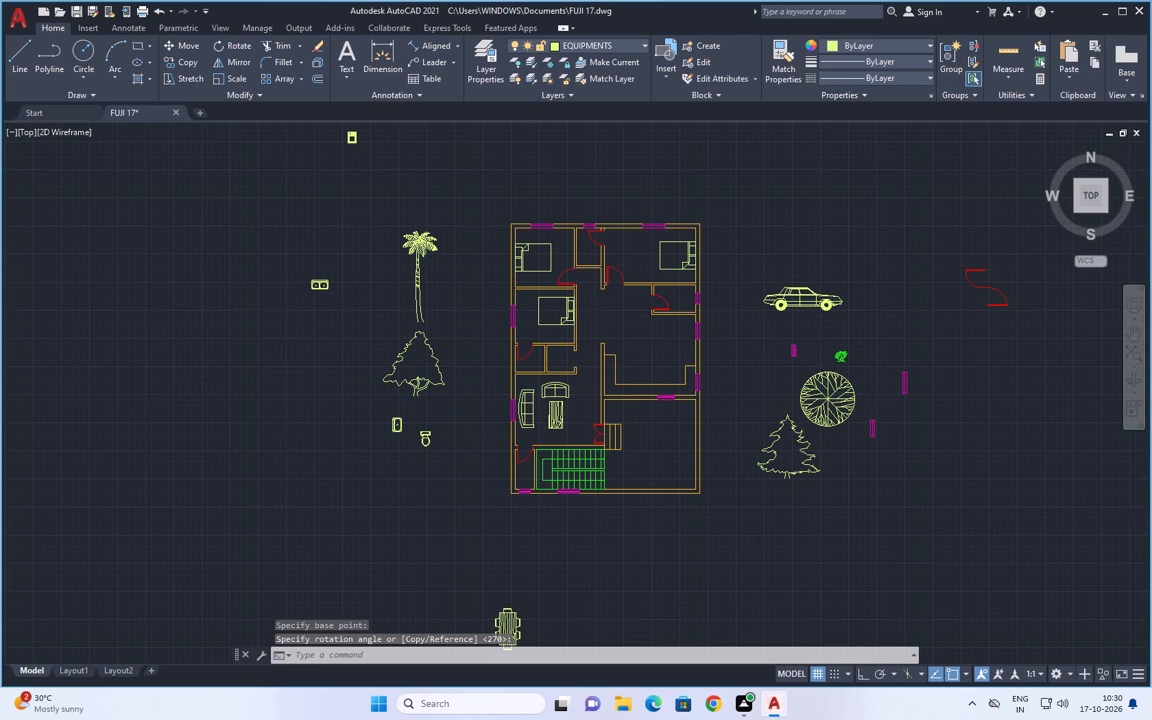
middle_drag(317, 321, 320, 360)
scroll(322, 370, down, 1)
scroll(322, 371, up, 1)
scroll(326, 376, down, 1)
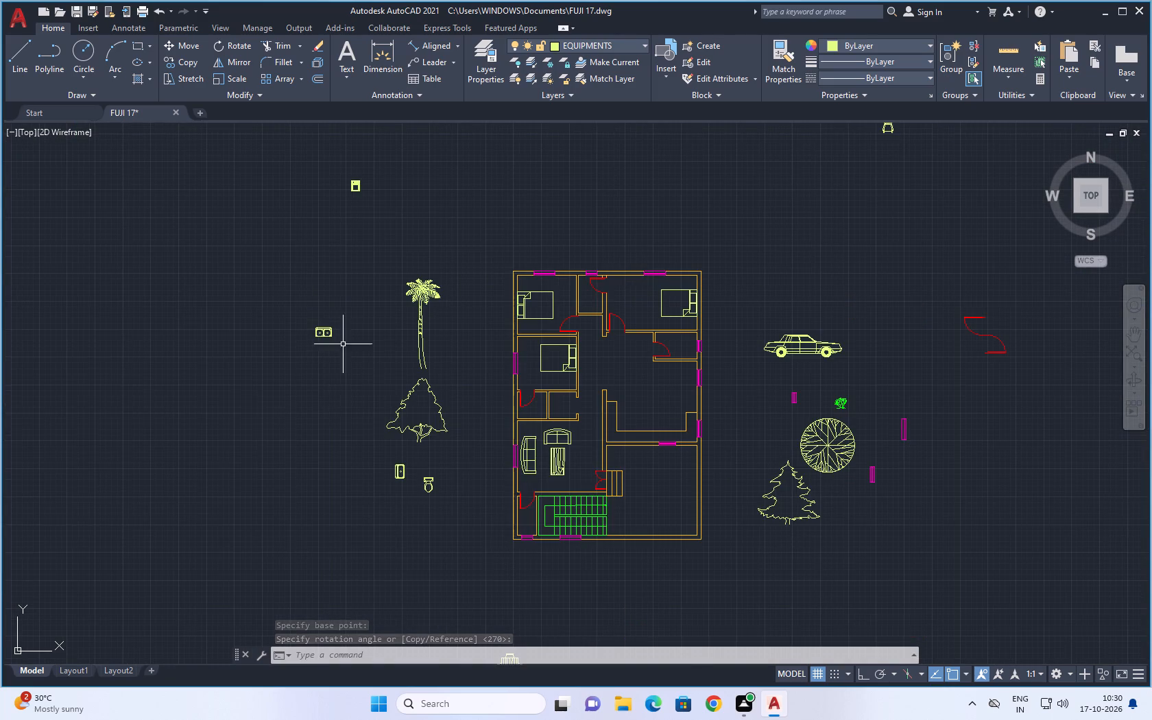
Move the microwave by its southeast corner onto the kitchen counter's east end, just inside the east wall's window.
scroll(350, 151, up, 4)
scroll(359, 228, down, 4)
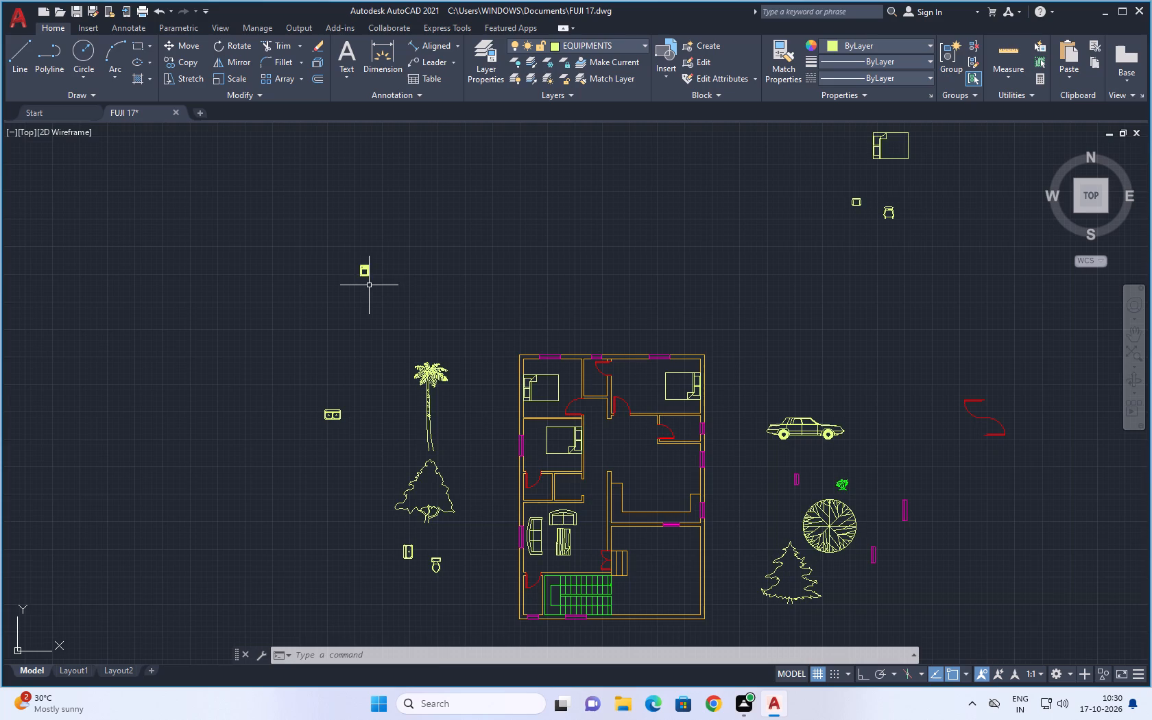
scroll(365, 261, up, 4)
click(319, 268)
click(452, 474)
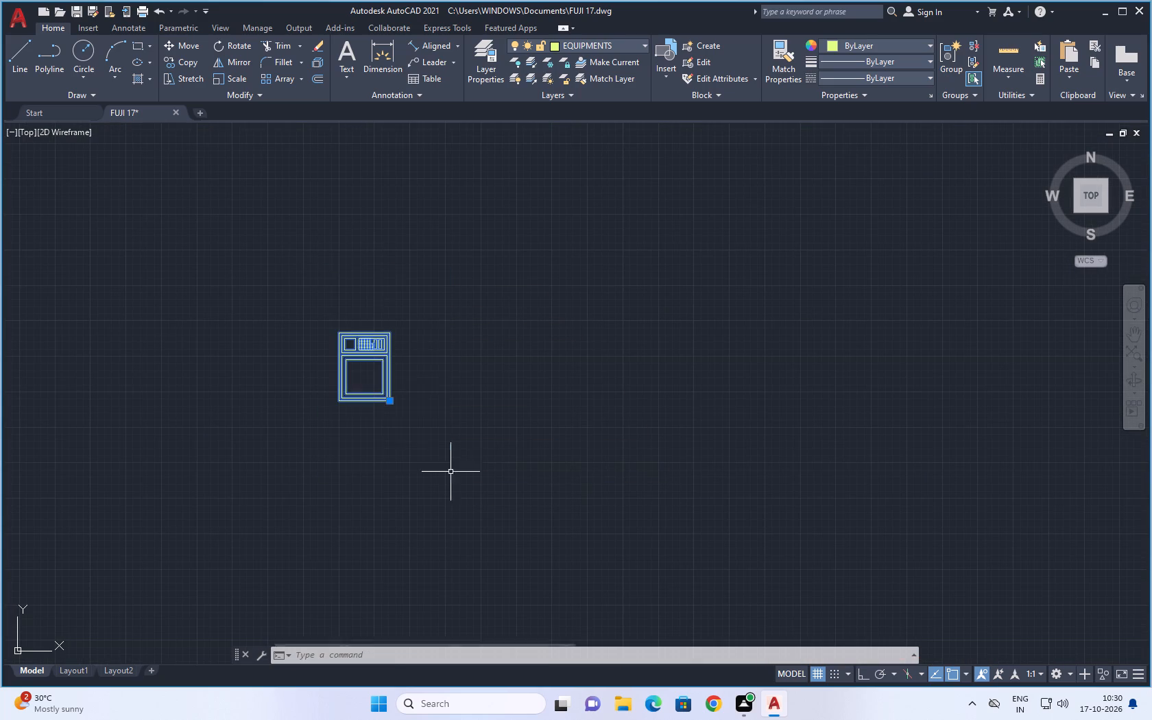
click(392, 400)
scroll(722, 451, down, 3)
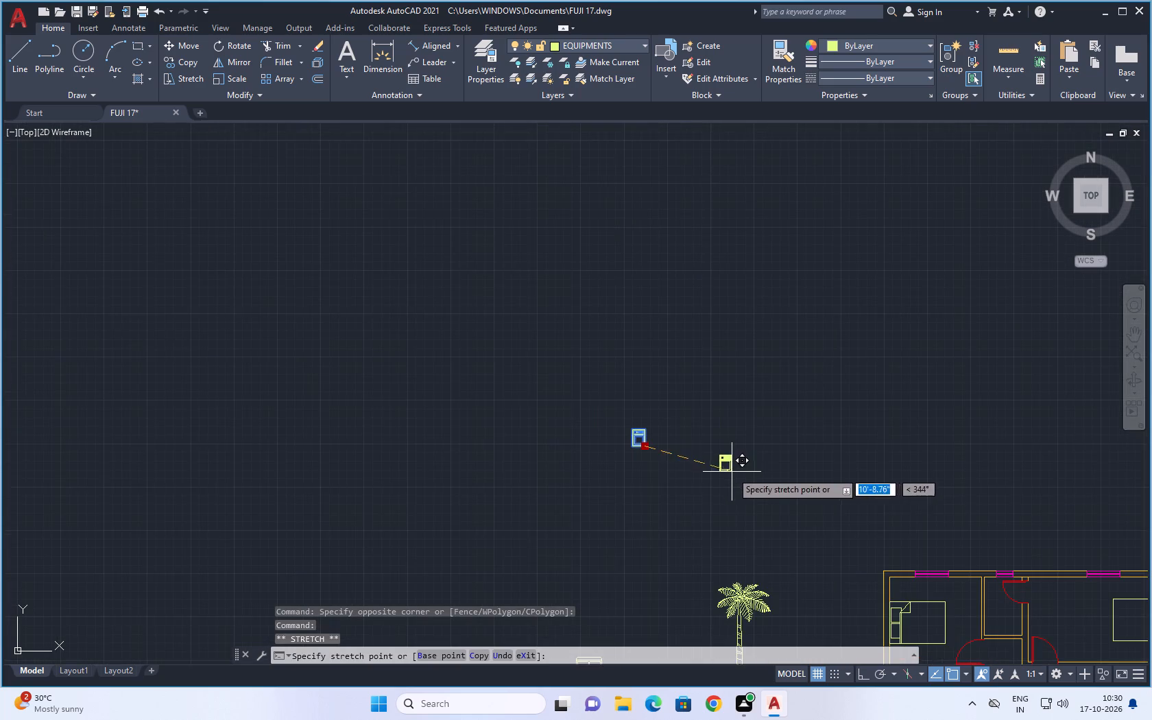
middle_drag(736, 481, 256, 179)
scroll(720, 468, down, 1)
scroll(533, 390, up, 2)
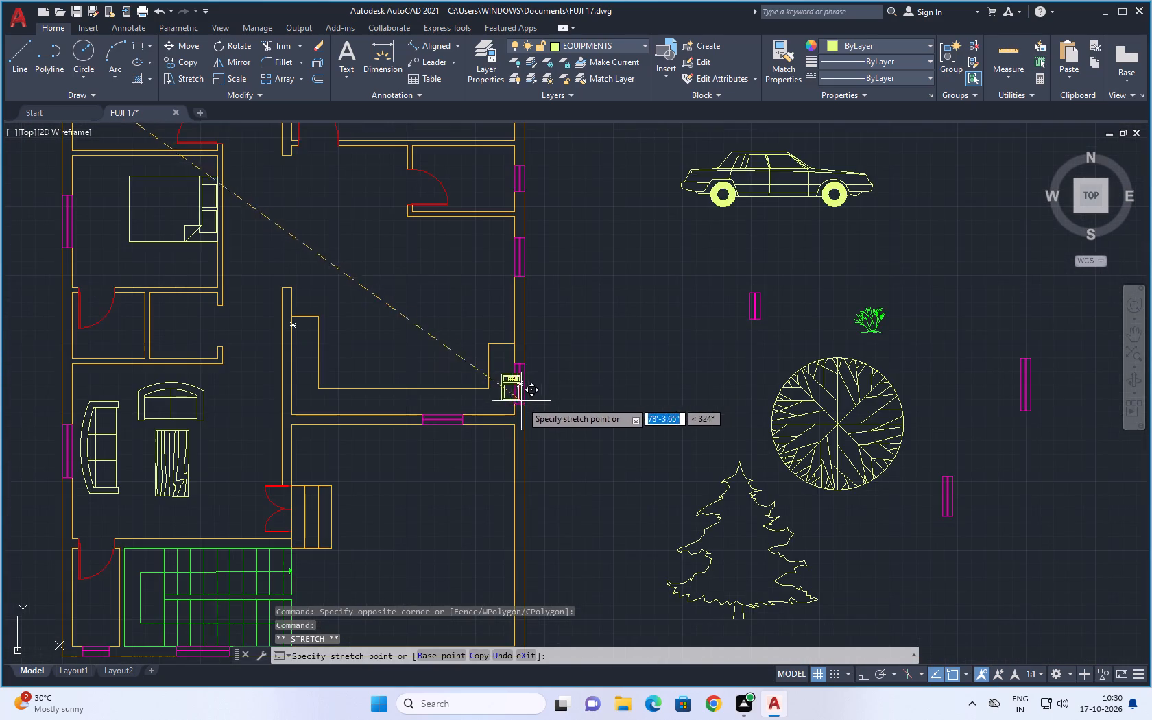
scroll(506, 411, up, 3)
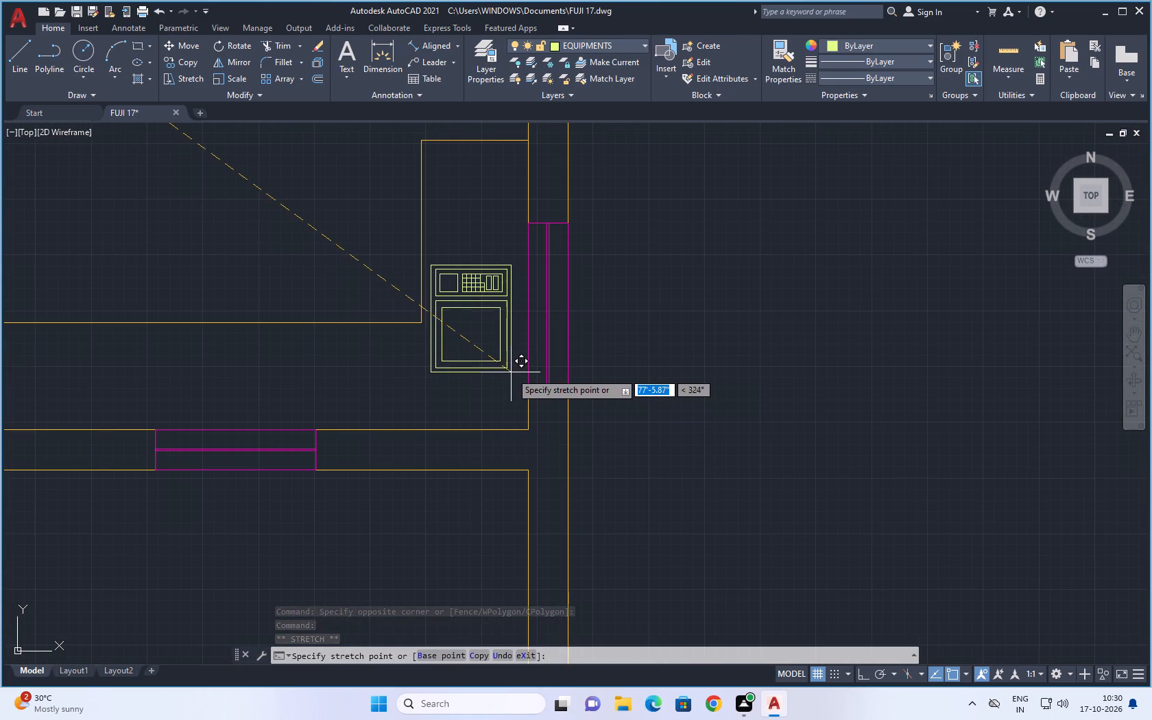
click(516, 292)
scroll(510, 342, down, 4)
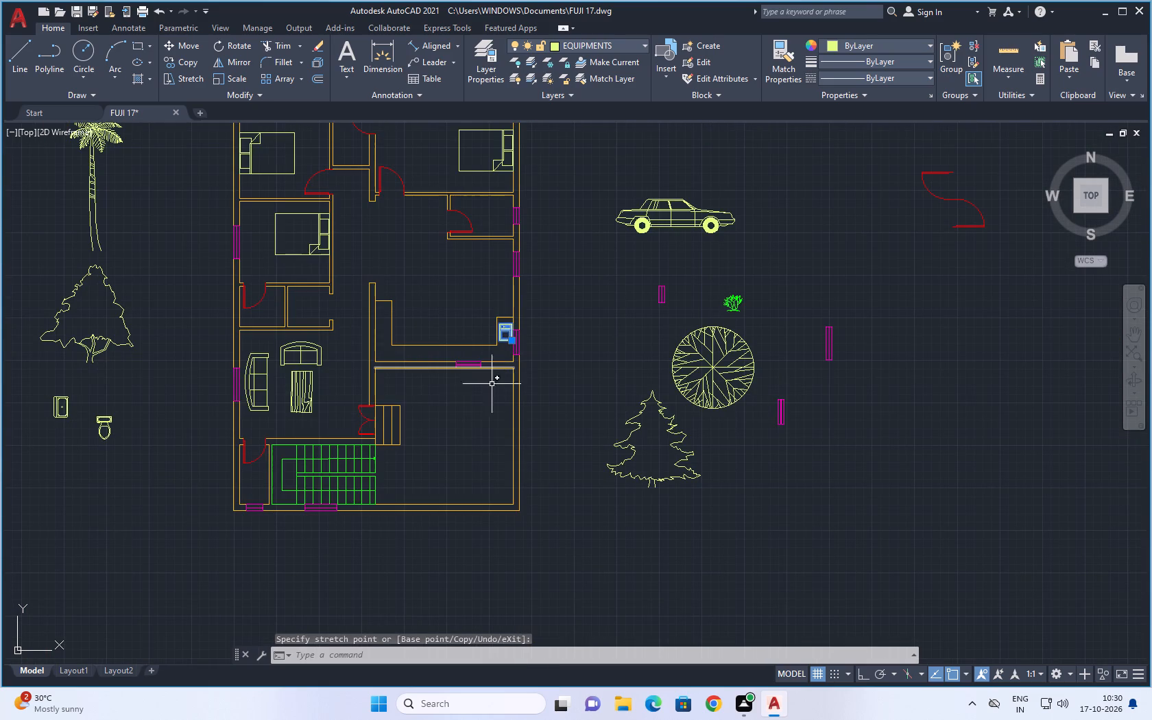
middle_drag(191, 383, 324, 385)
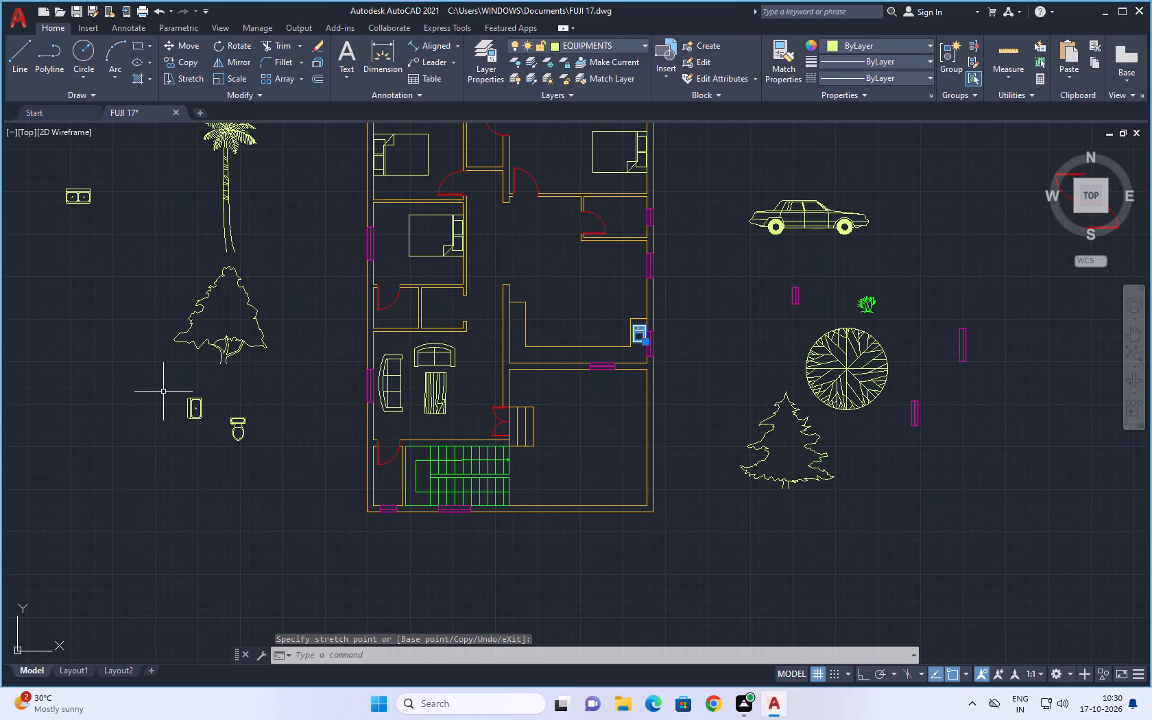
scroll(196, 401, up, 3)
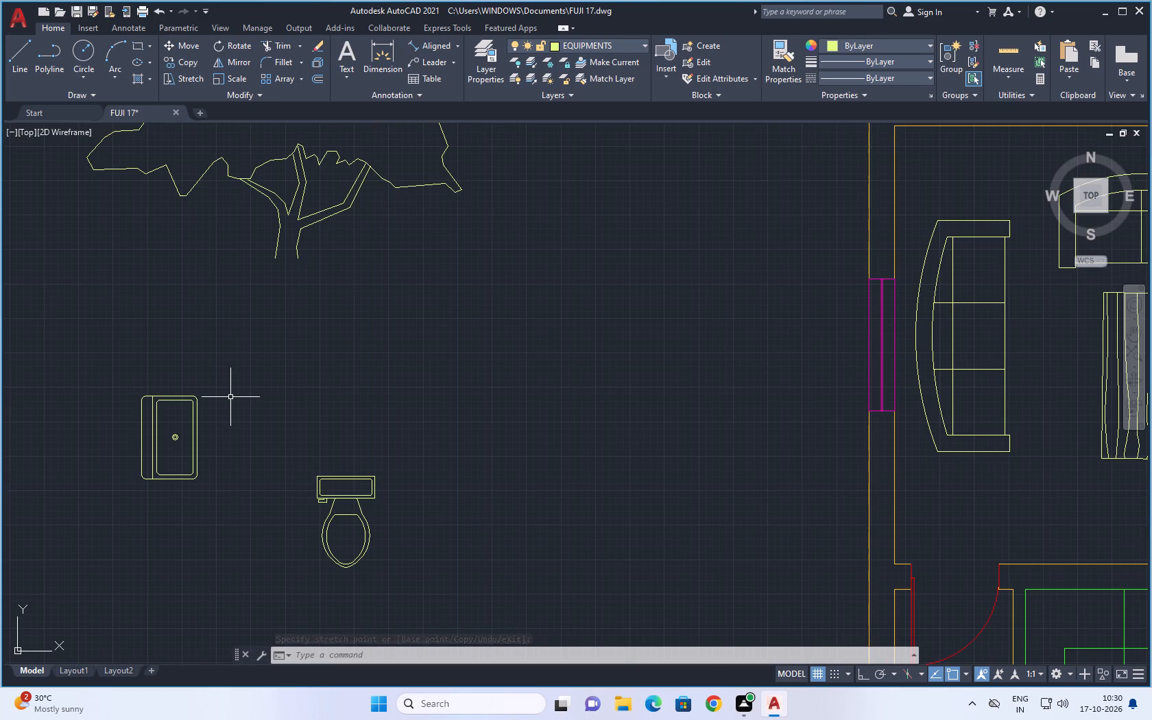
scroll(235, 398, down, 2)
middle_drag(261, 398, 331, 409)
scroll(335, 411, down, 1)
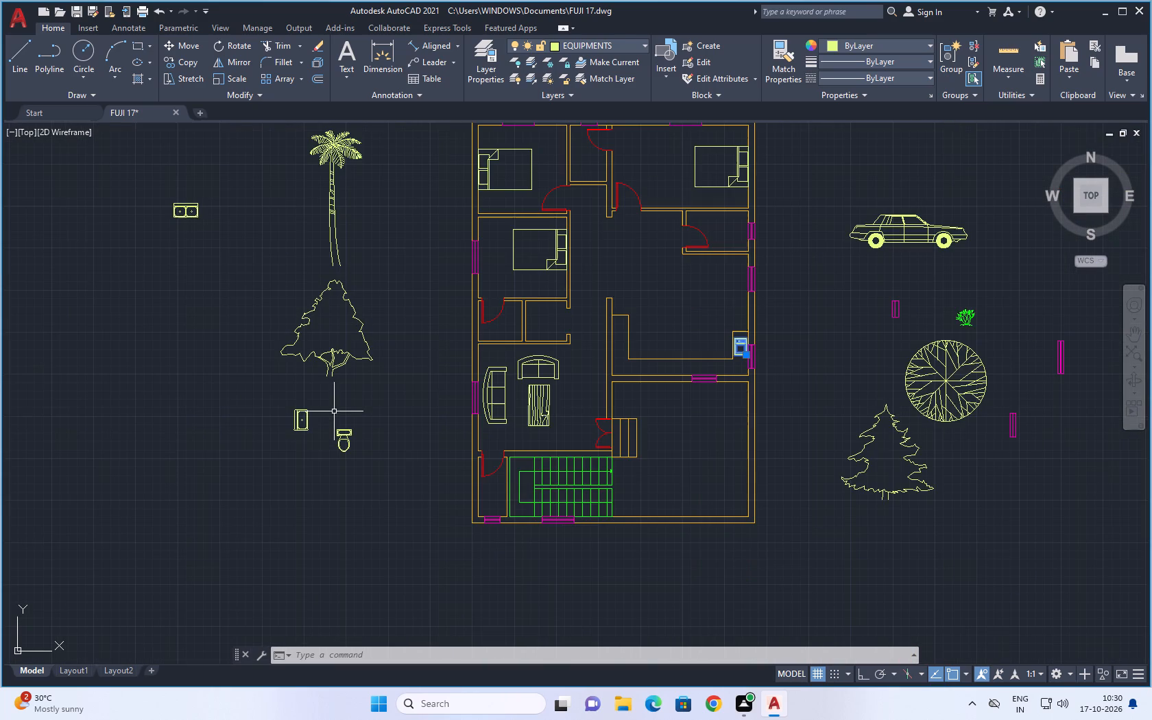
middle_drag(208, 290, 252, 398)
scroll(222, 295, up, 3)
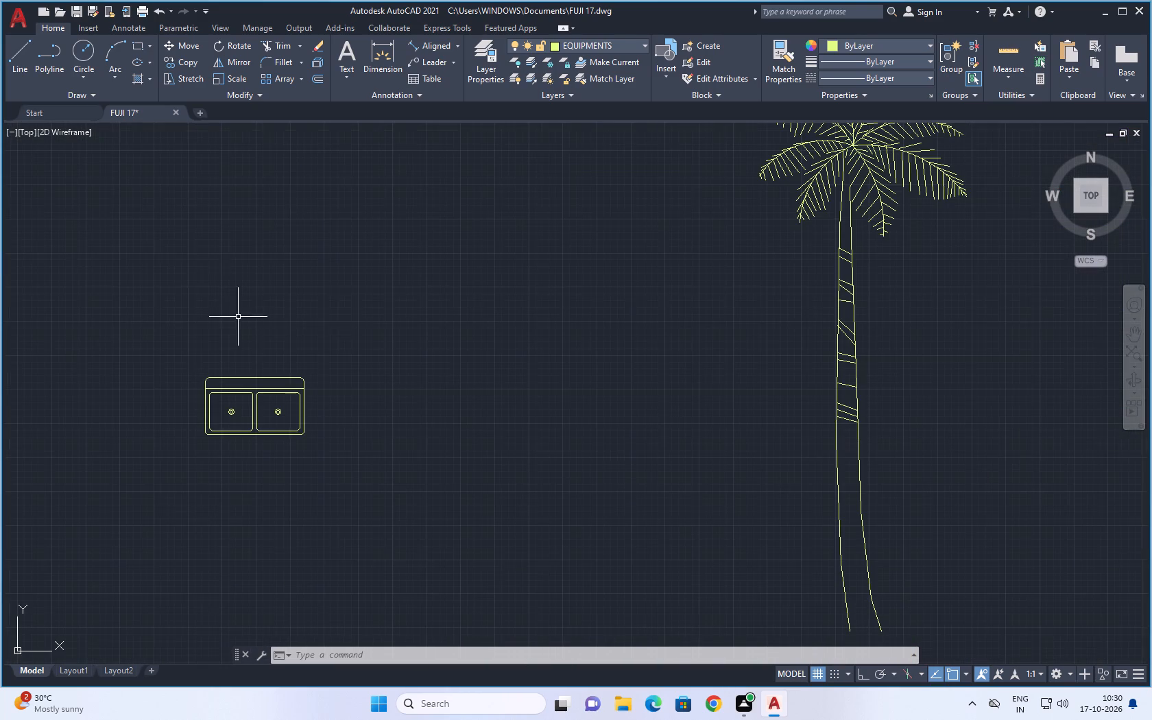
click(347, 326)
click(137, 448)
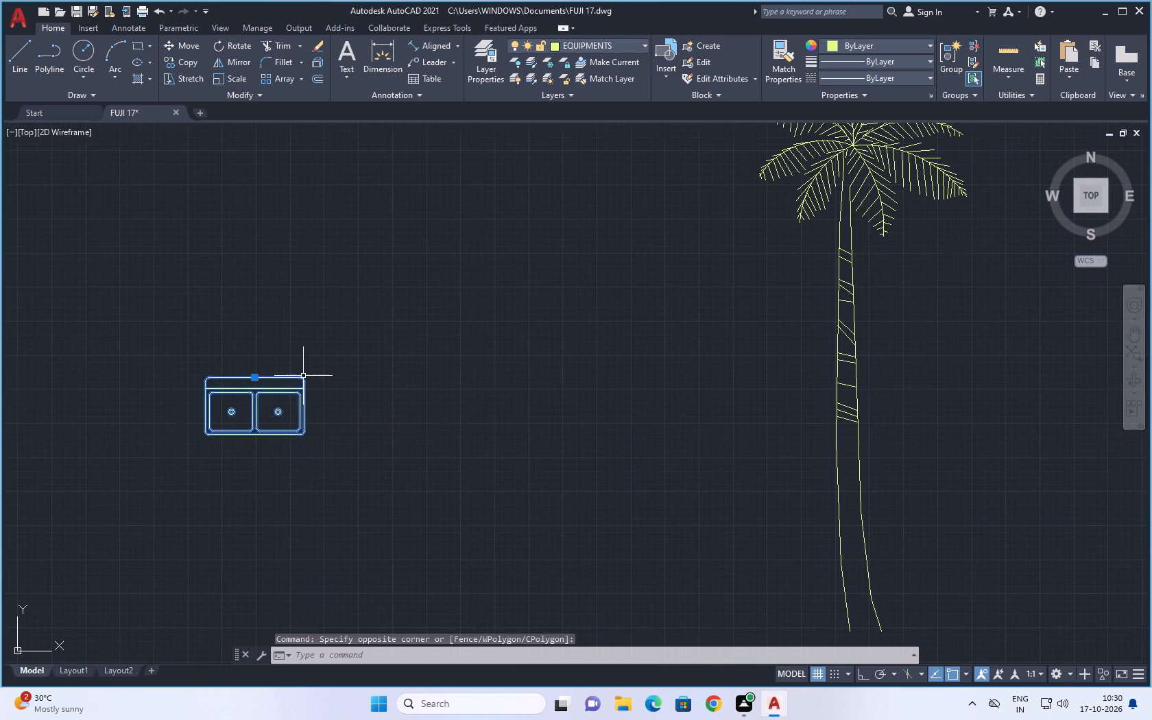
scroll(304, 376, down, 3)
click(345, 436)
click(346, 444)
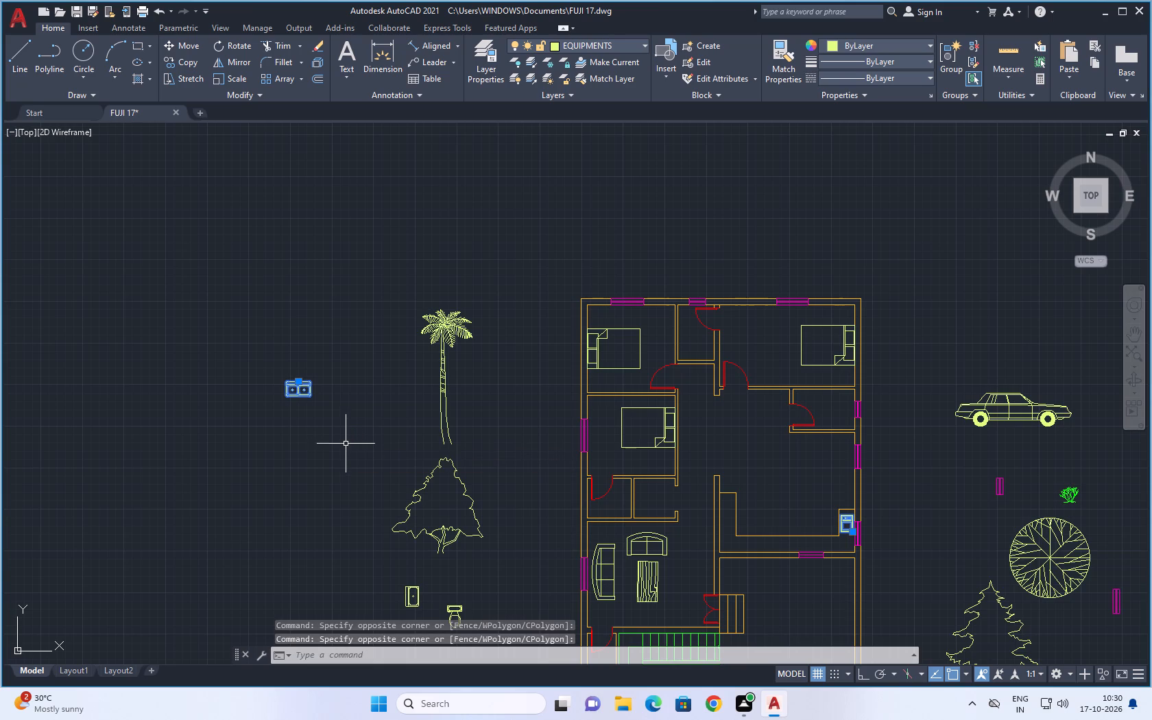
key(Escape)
Move the single-bowl basin by its back-edge grip onto the kitchen's west wall, over the counter's west arm.
middle_drag(346, 437, 307, 282)
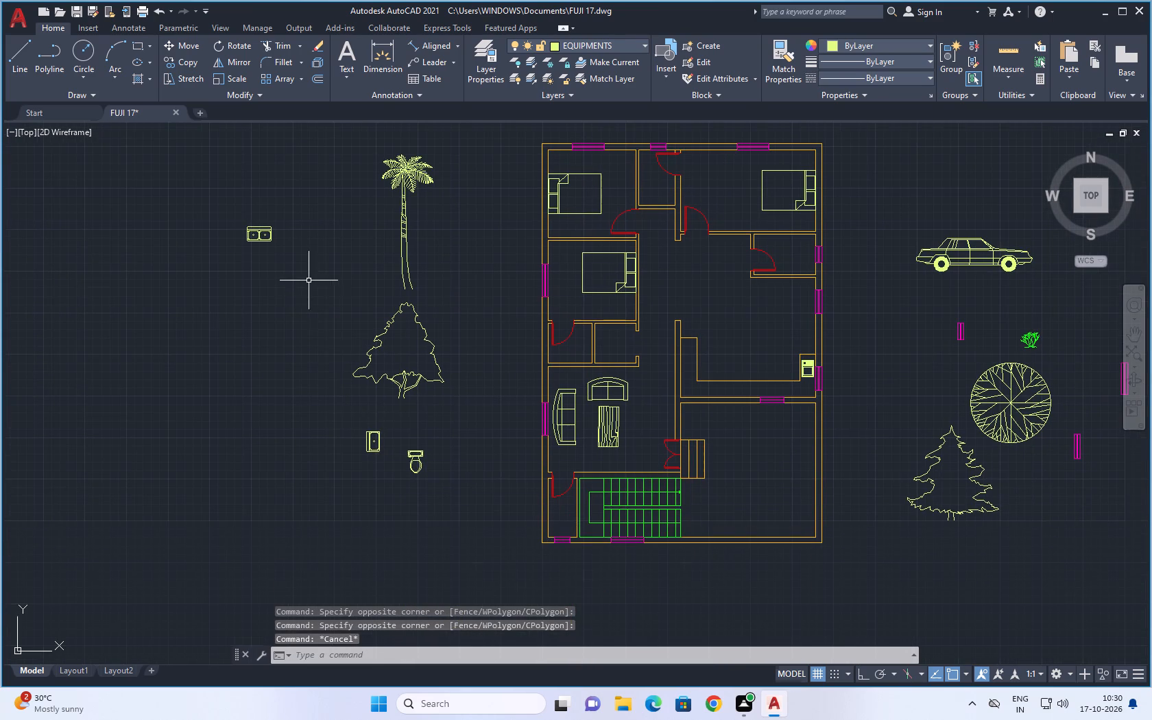
drag(391, 405, 389, 416)
click(347, 461)
scroll(354, 455, up, 3)
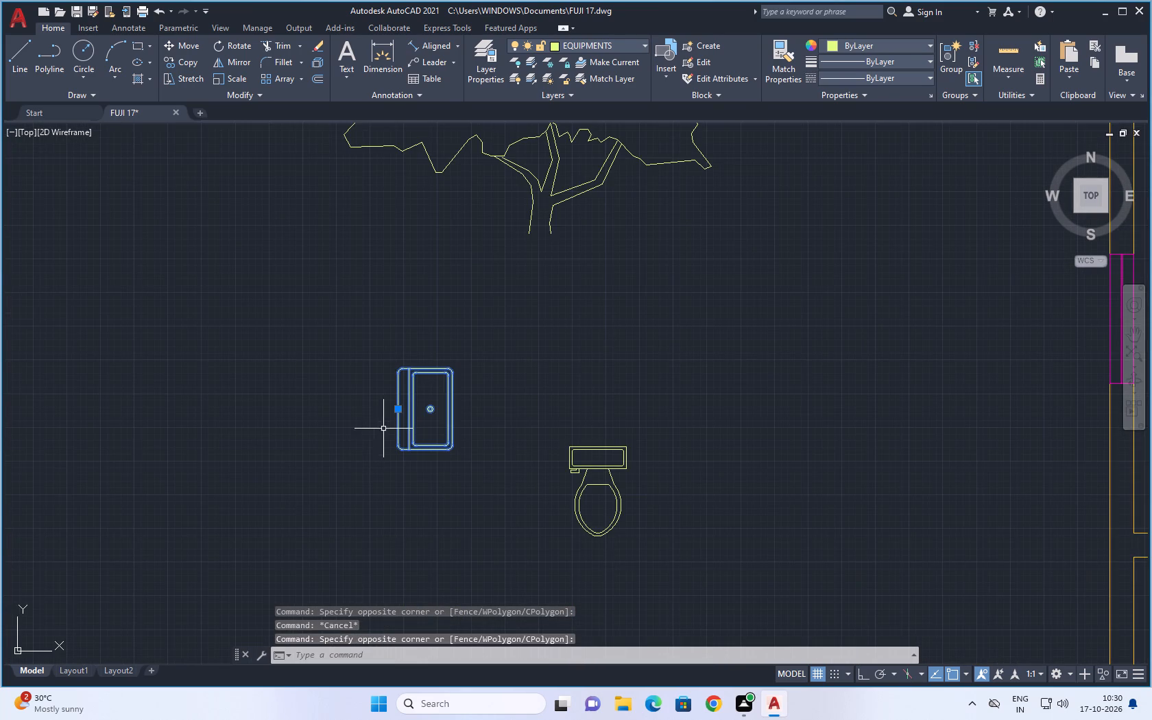
click(398, 409)
scroll(704, 398, down, 3)
middle_drag(683, 415, 359, 467)
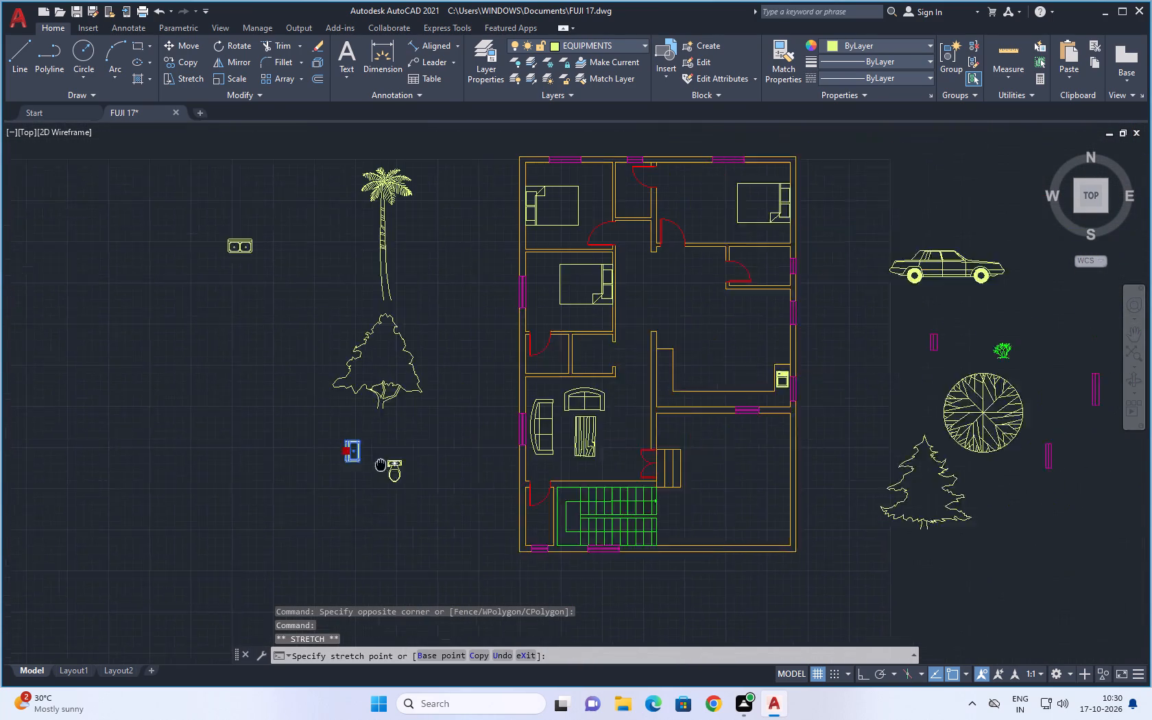
middle_drag(359, 467, 278, 474)
scroll(514, 387, up, 3)
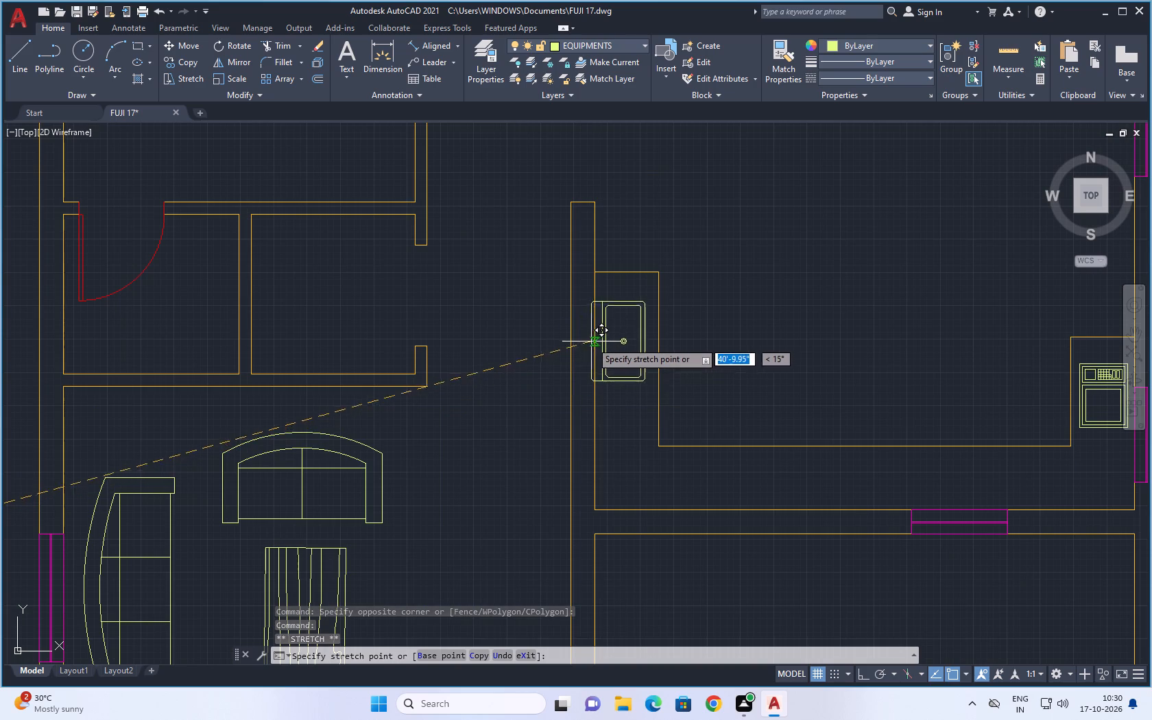
scroll(595, 339, up, 4)
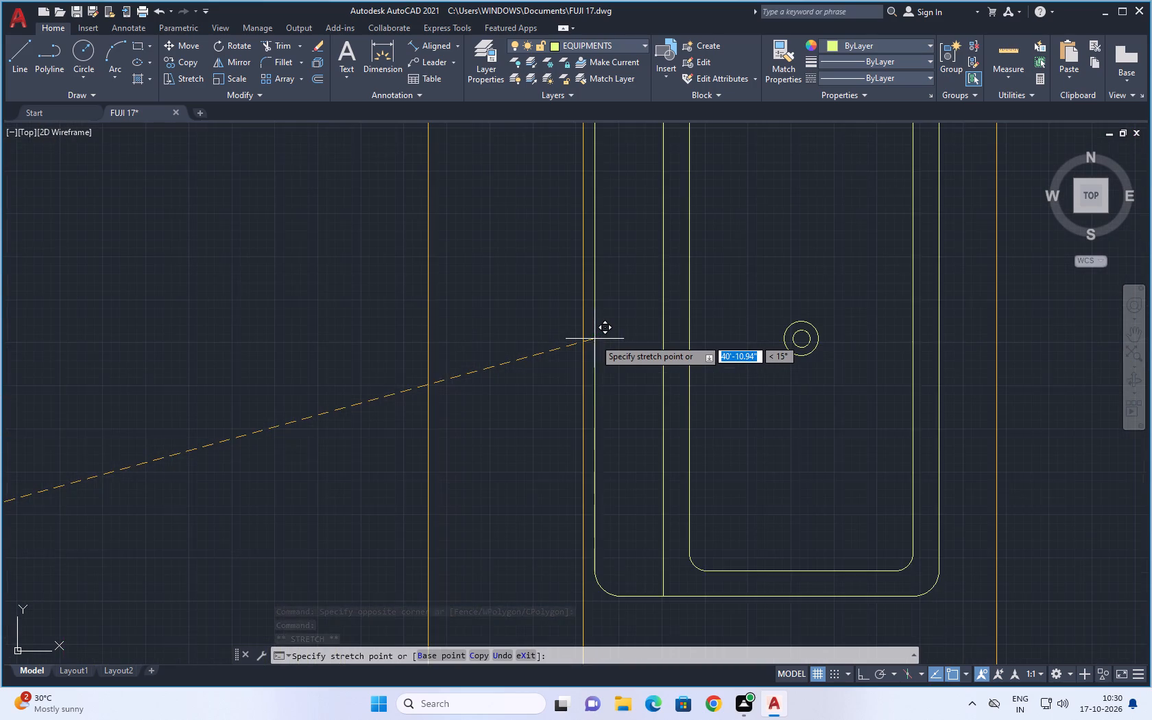
click(586, 336)
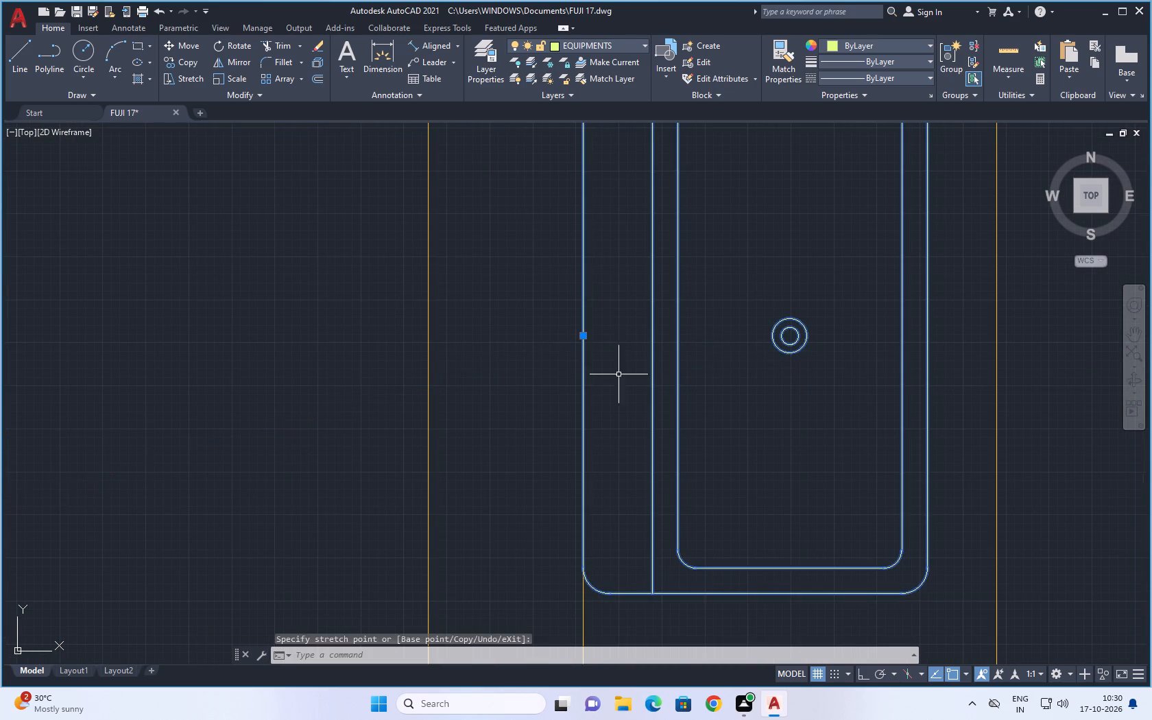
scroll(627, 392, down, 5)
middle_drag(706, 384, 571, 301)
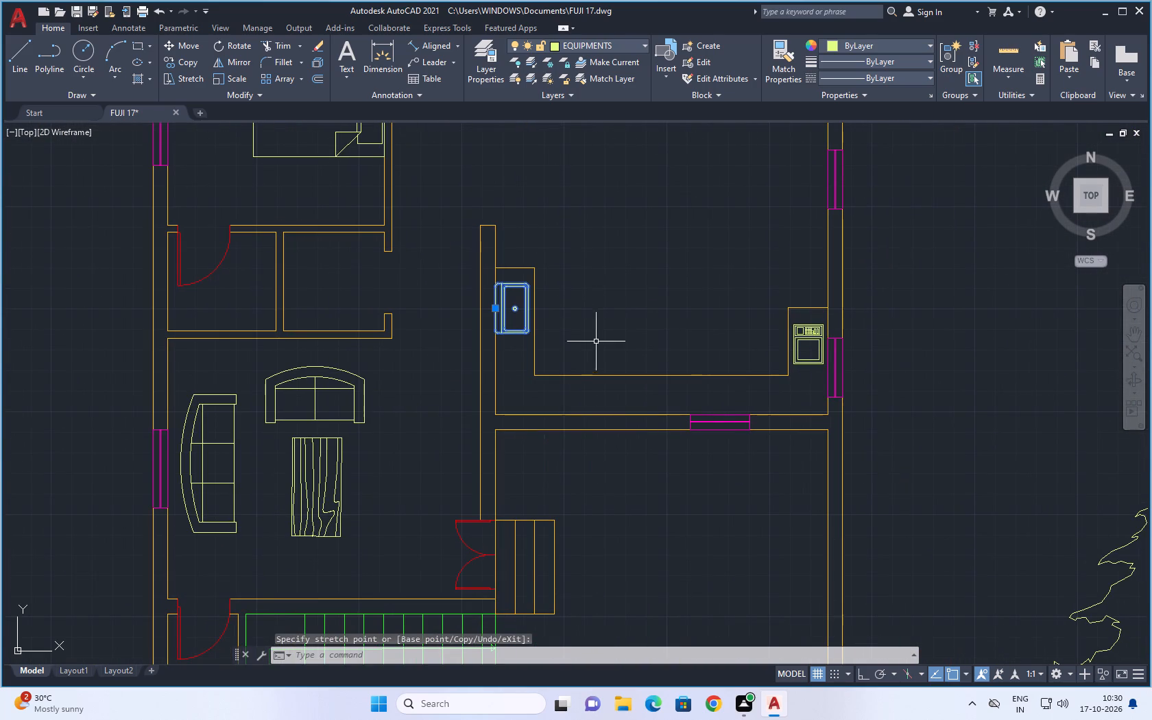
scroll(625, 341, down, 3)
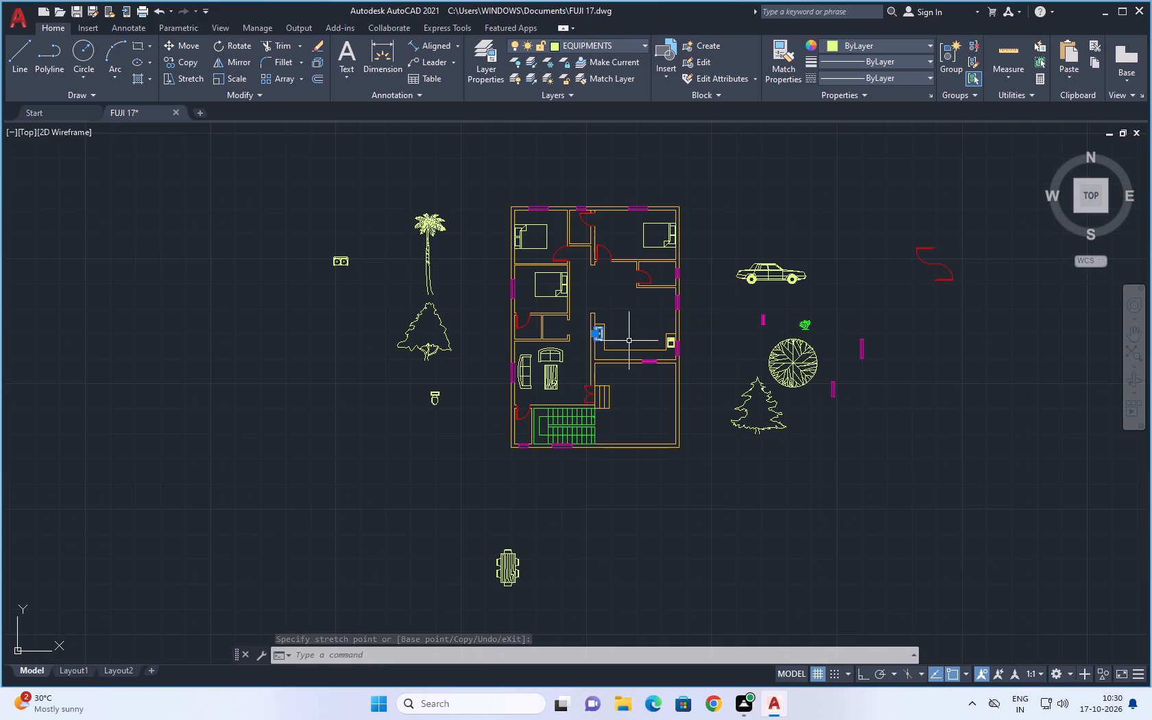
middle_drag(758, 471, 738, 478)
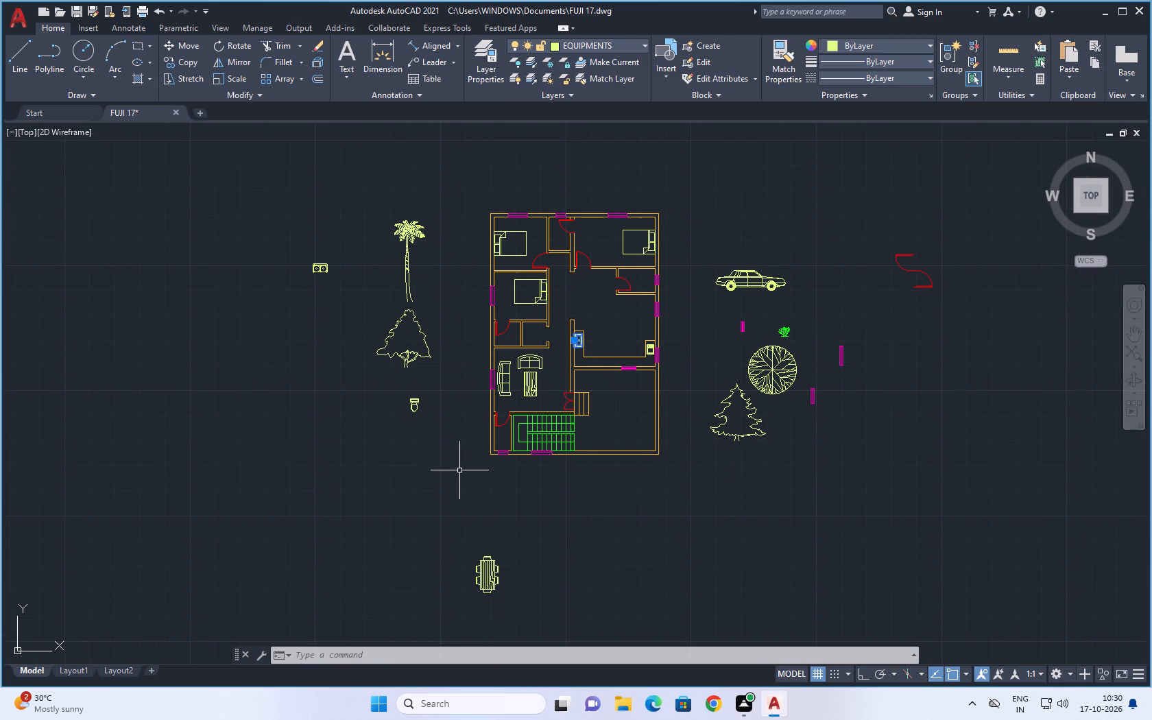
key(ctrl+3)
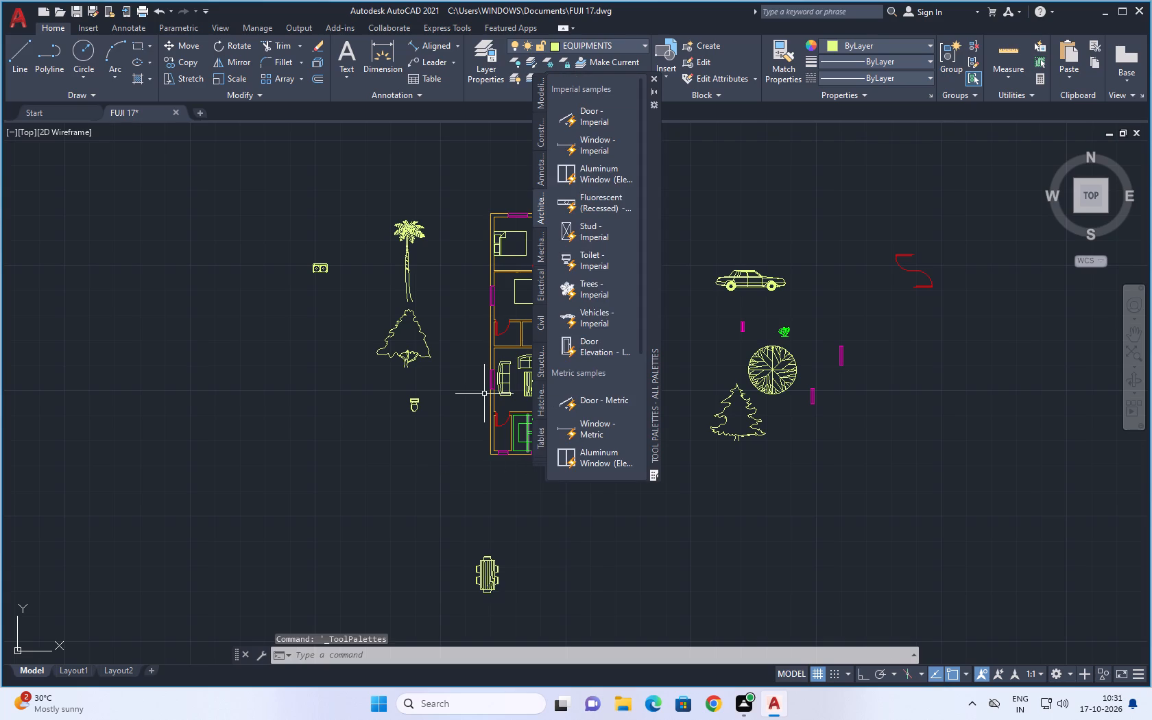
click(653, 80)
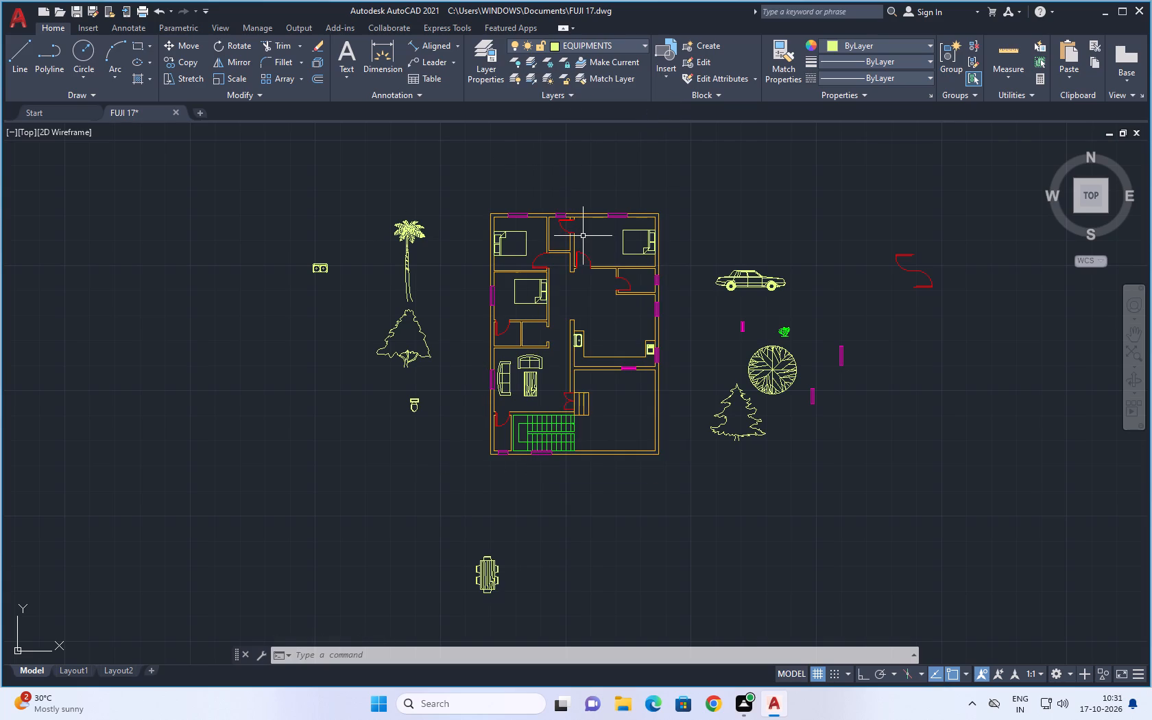
Browse the DesignCenter sample drawings, expanding Welding.dwg and Plant Process.dwg, and display the blocks of Plant Process.dwg.
key(ctrl+2)
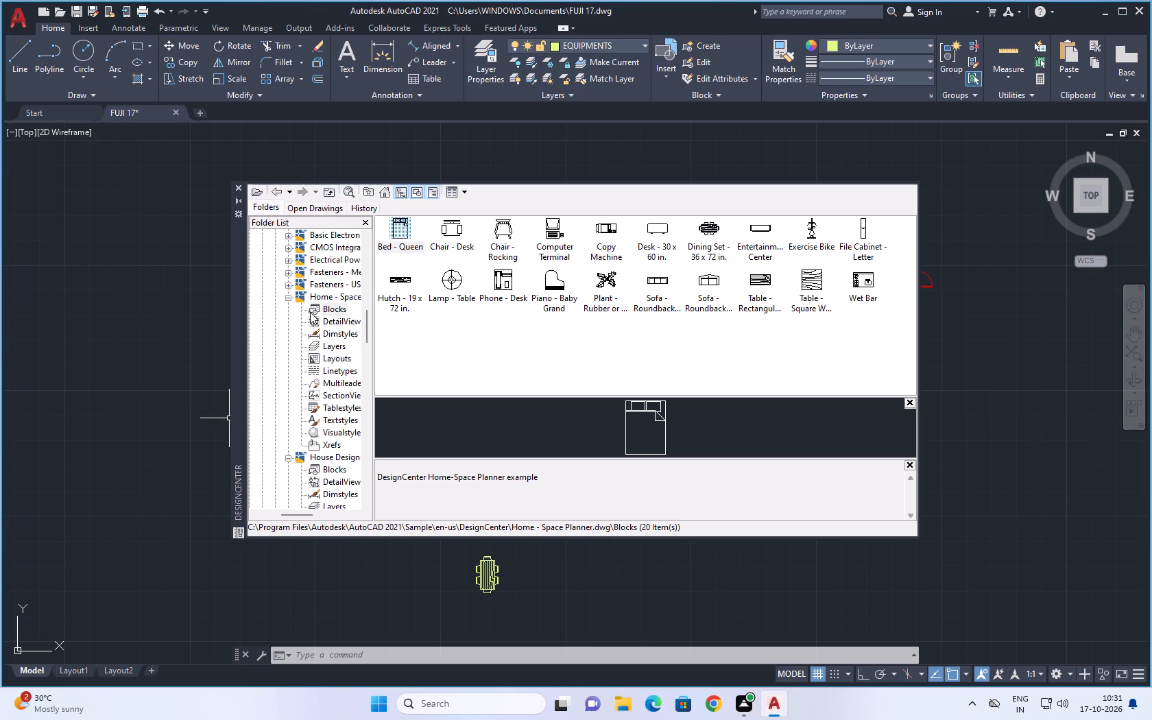
scroll(310, 312, down, 5)
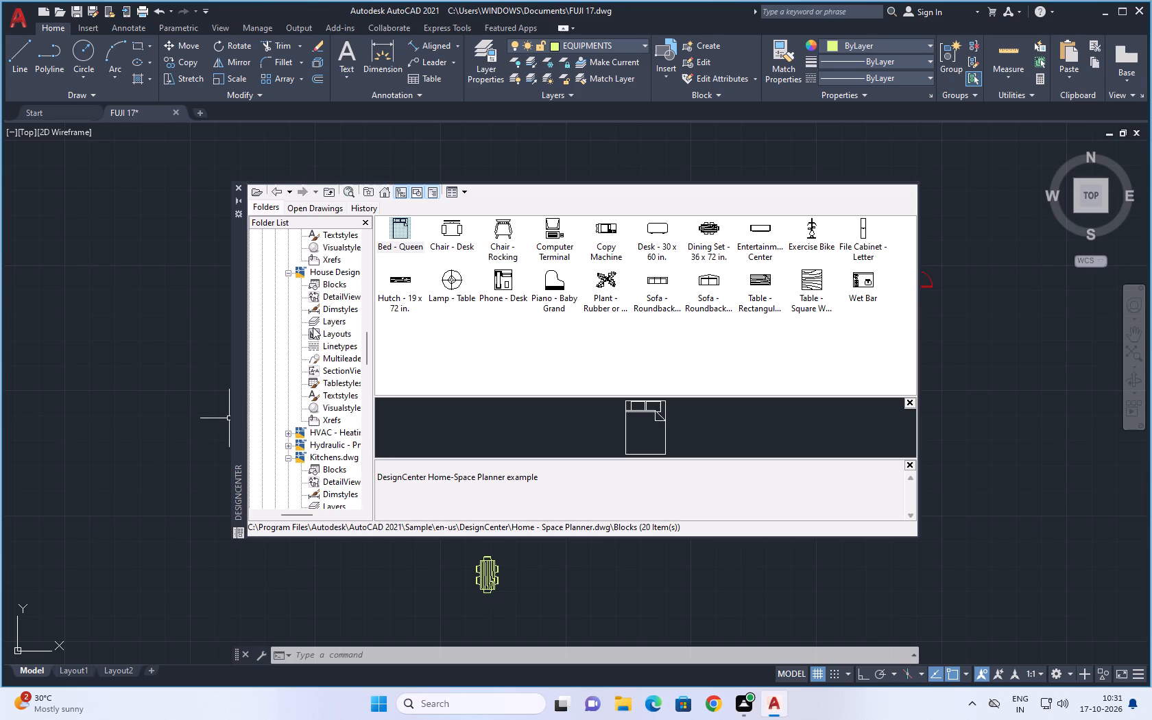
scroll(313, 327, down, 2)
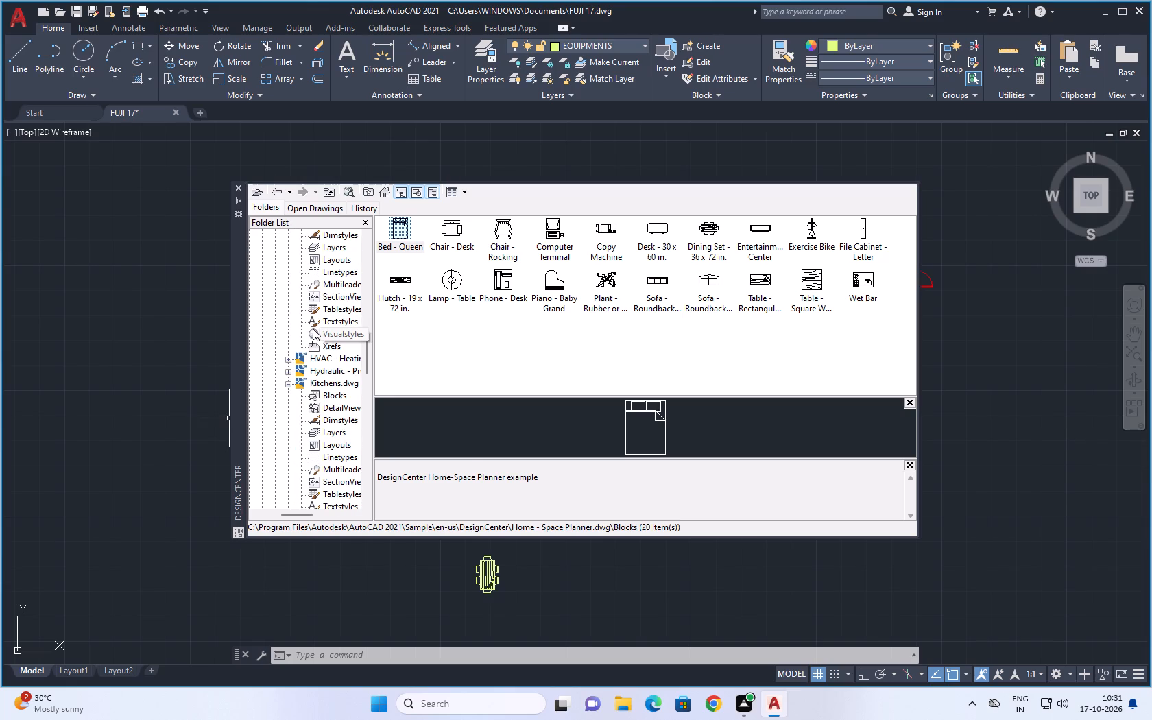
scroll(313, 330, down, 2)
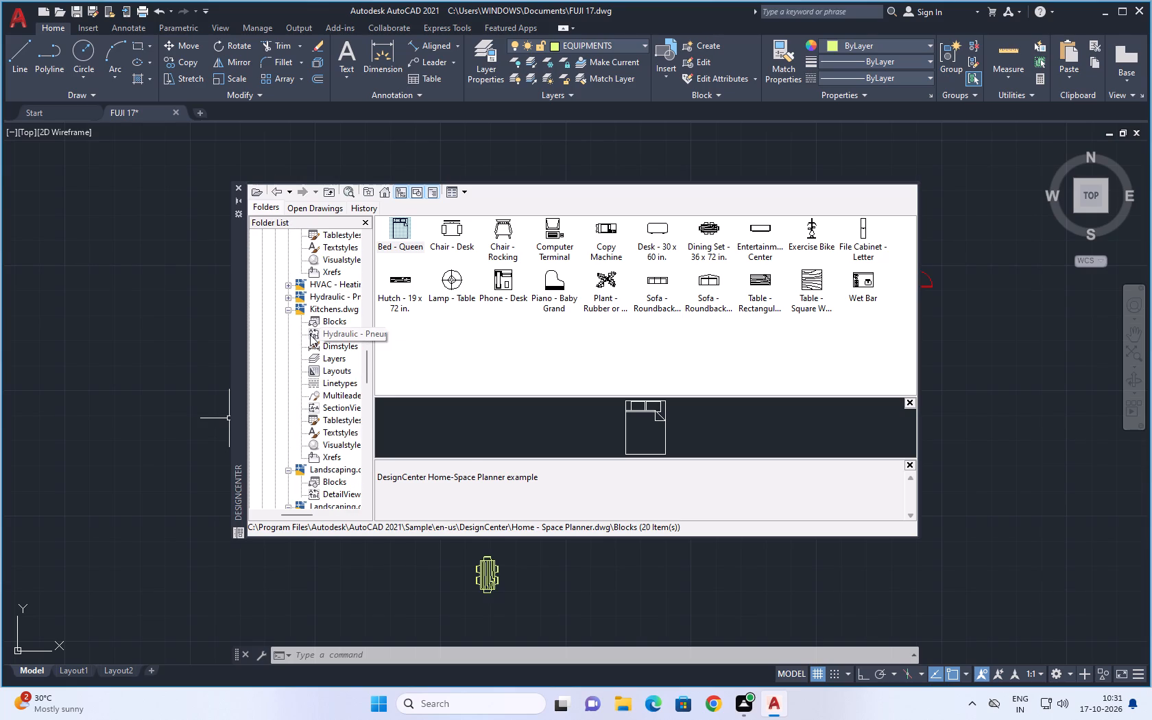
scroll(310, 335, down, 5)
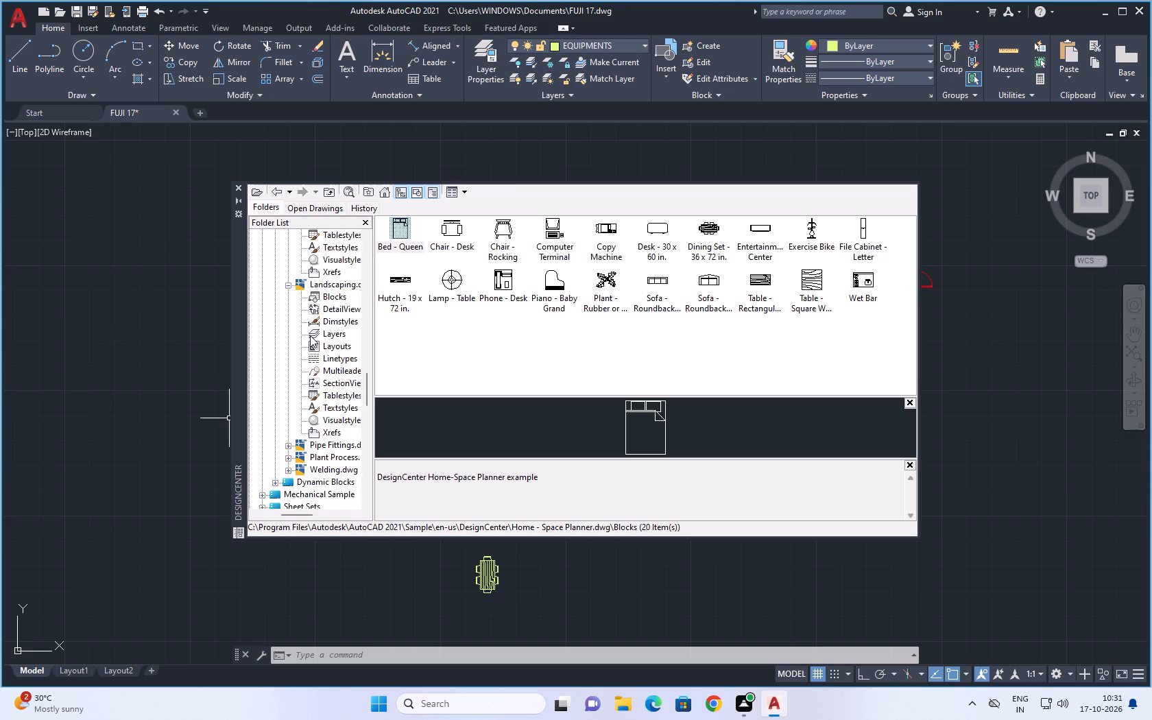
scroll(310, 335, down, 3)
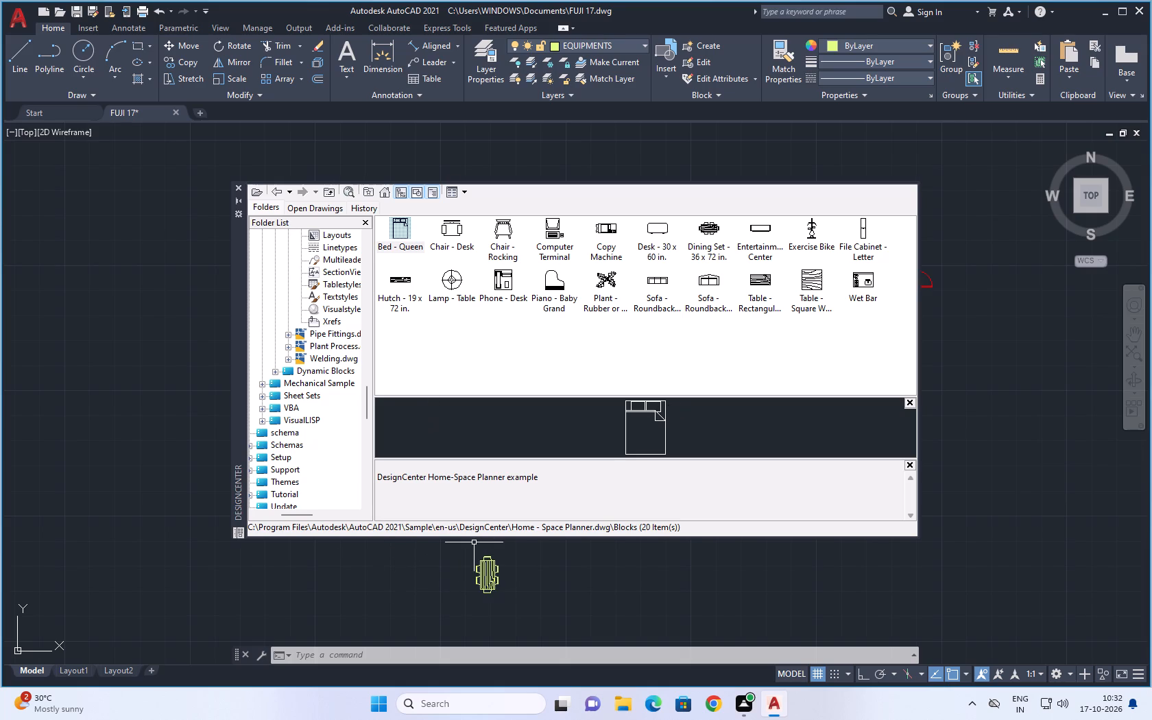
click(285, 358)
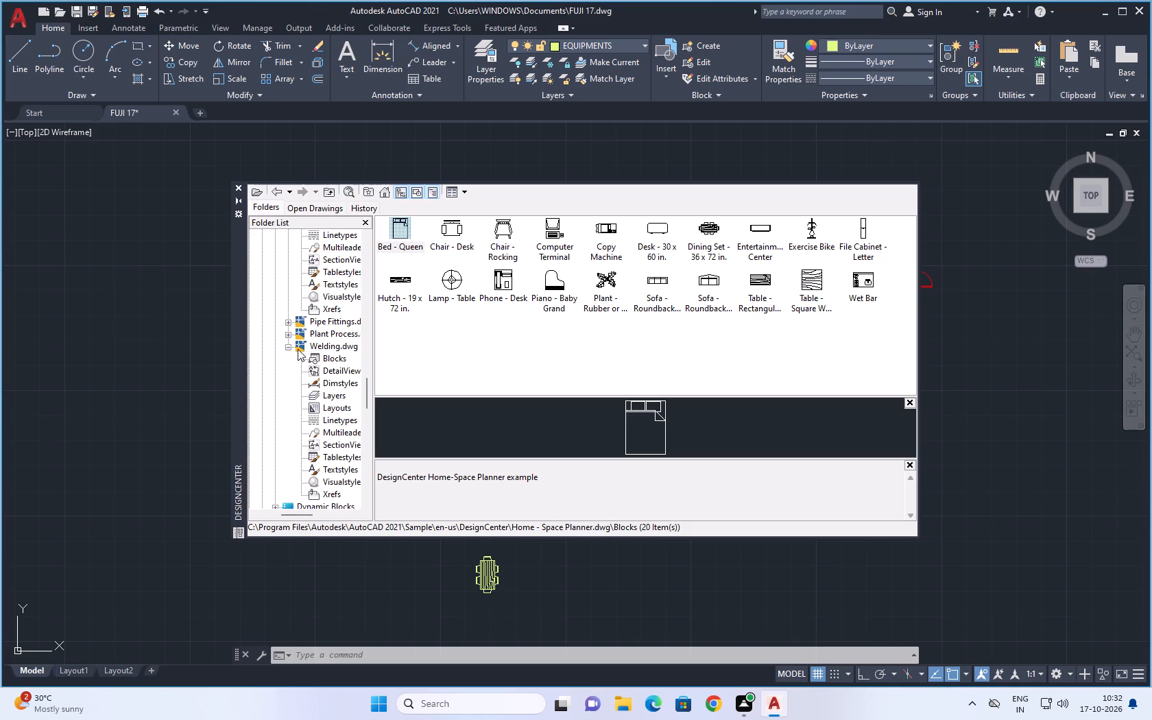
click(287, 333)
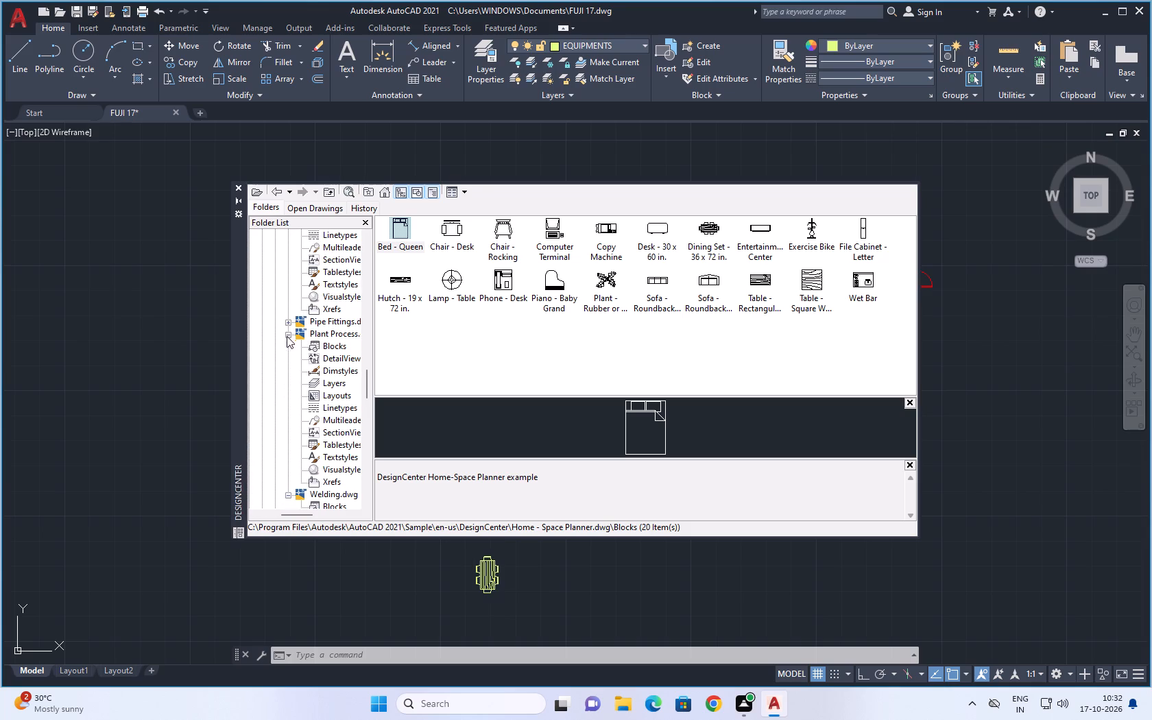
double_click(326, 345)
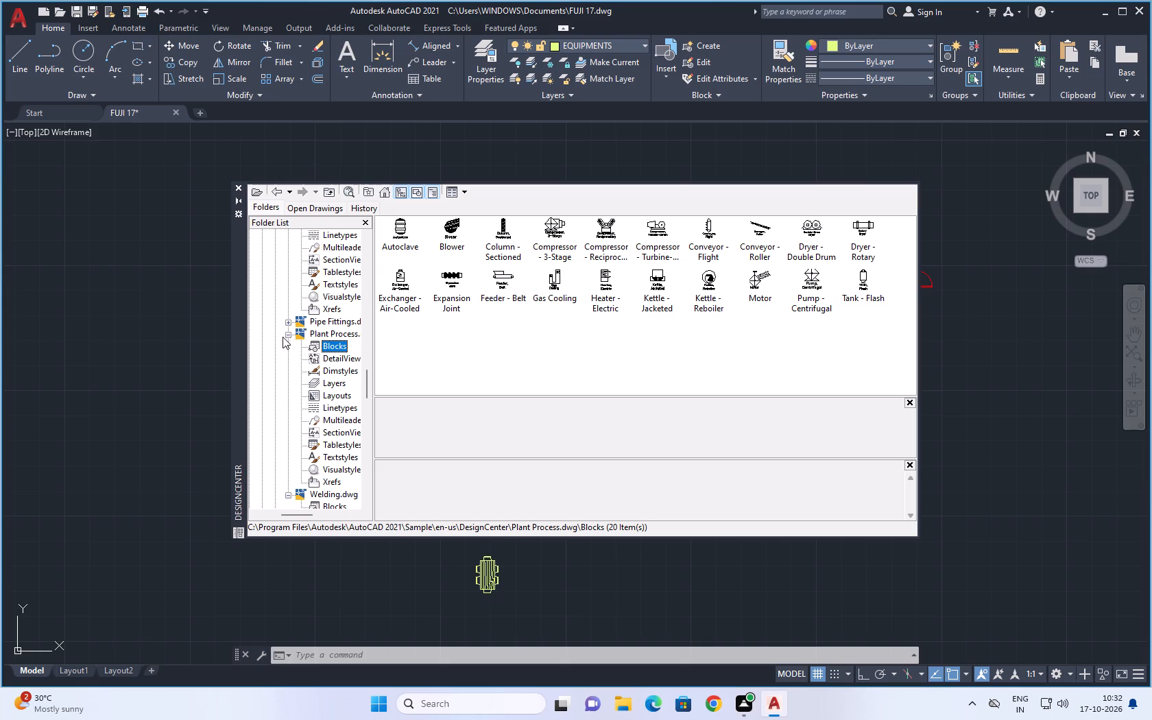
Look through the sample drawings' contents in the DesignCenter folder tree and display the blocks of Landscaping.dwg.
scroll(299, 359, down, 7)
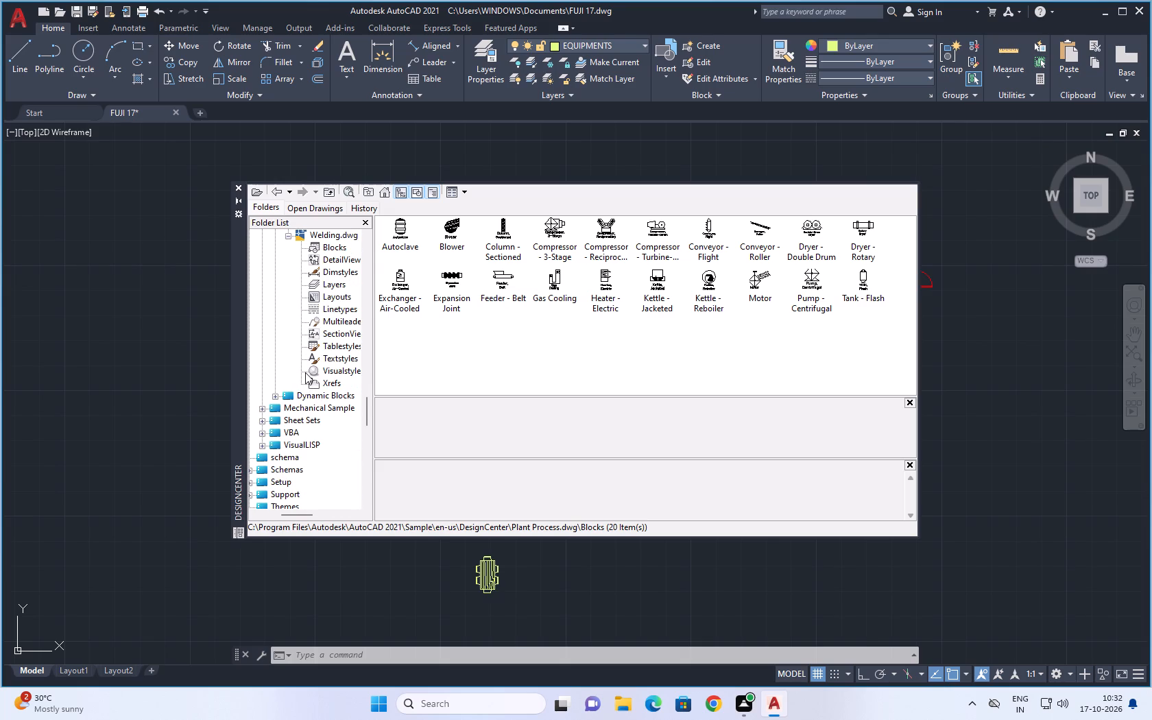
scroll(305, 372, up, 6)
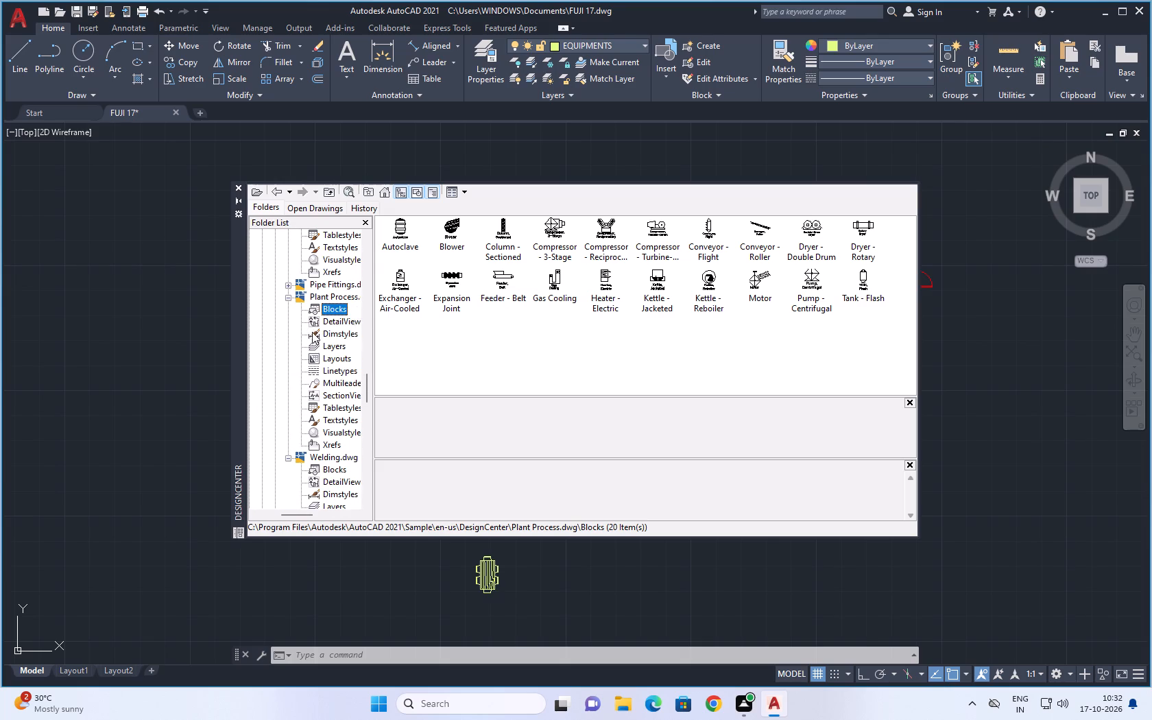
scroll(305, 317, up, 4)
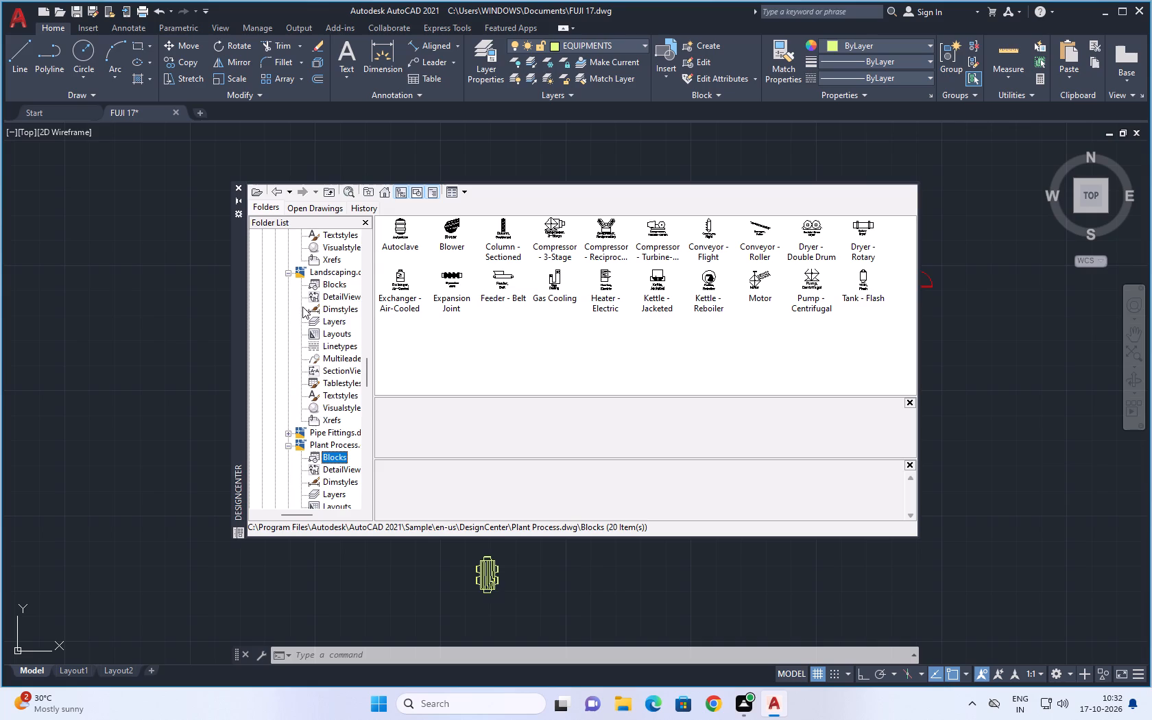
scroll(302, 307, up, 1)
double_click(326, 317)
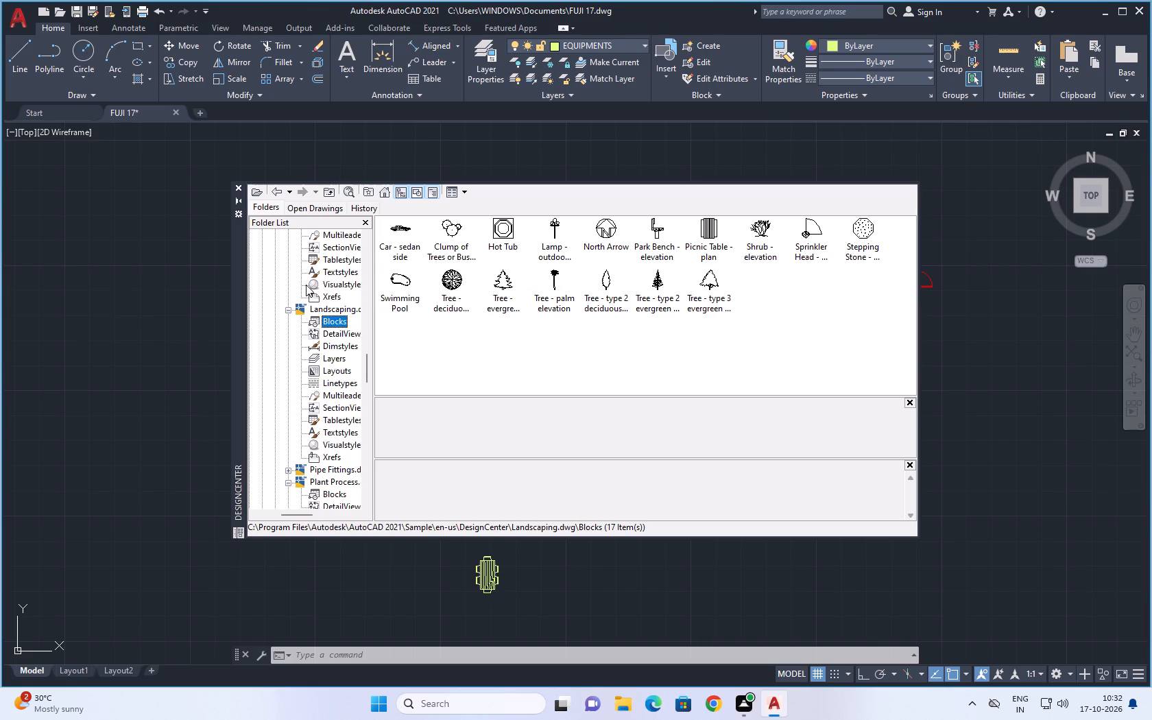
Place the "Range-Oven - 30 in top" block from Kitchens.dwg in the empty area east of the floor plan, and close DesignCenter.
scroll(306, 285, up, 4)
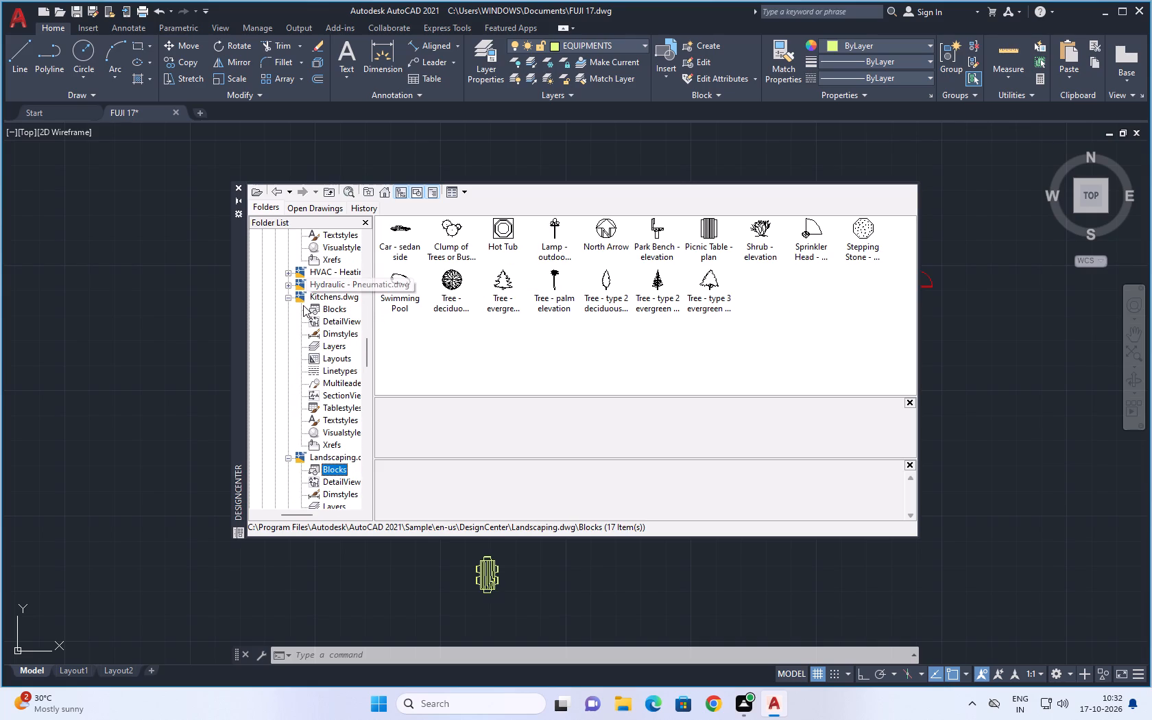
double_click(315, 309)
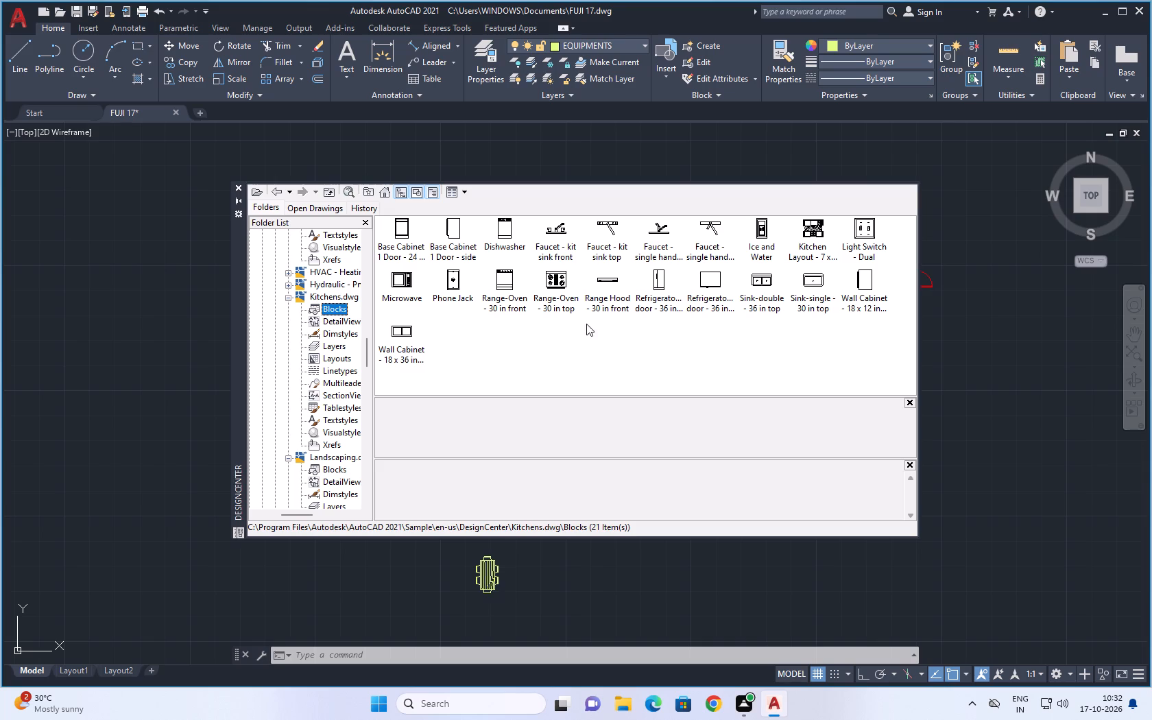
scroll(568, 285, up, 2)
drag(553, 277, 977, 372)
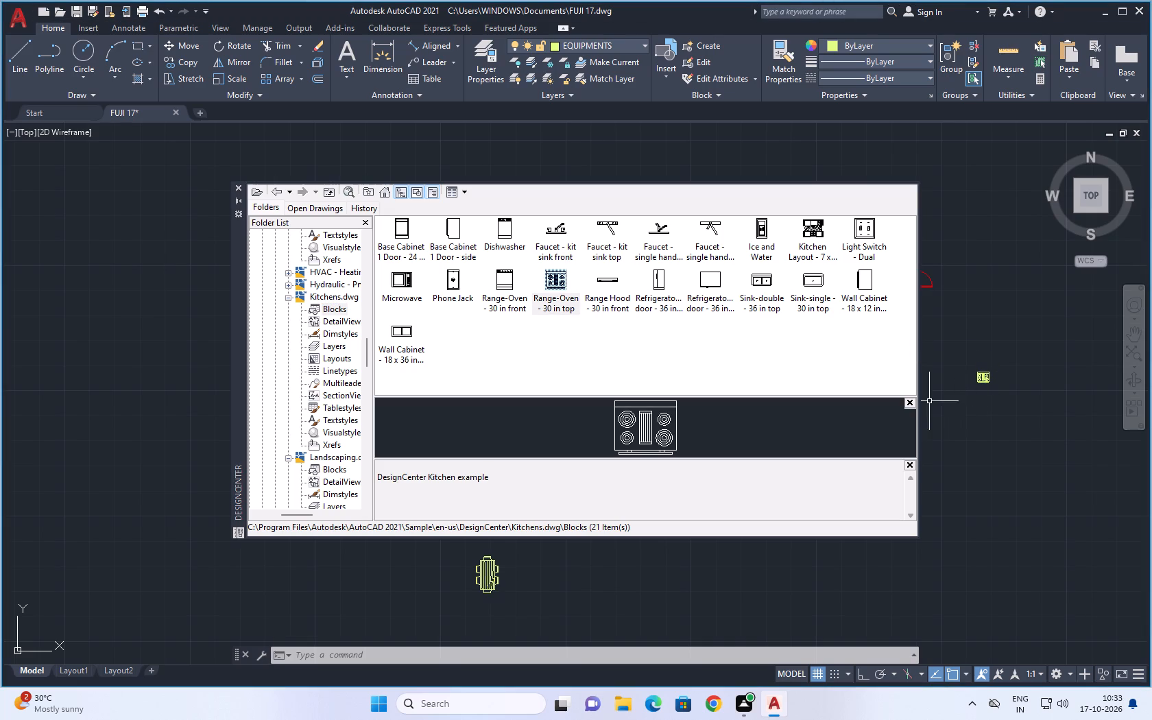
click(239, 189)
Move the range-oven by its northwest corner grip onto the inner edge of the kitchen's south counter, just west of the window.
scroll(997, 387, up, 2)
click(957, 363)
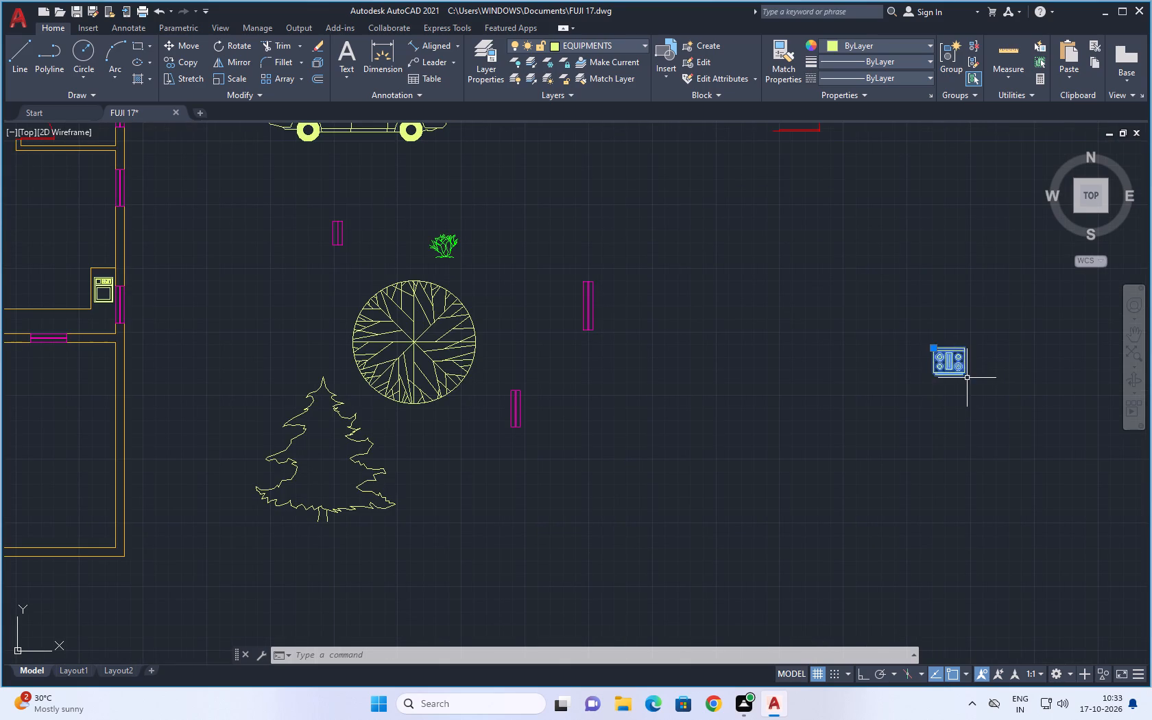
click(935, 348)
scroll(598, 419, down, 3)
middle_drag(651, 418, 722, 409)
scroll(521, 396, up, 6)
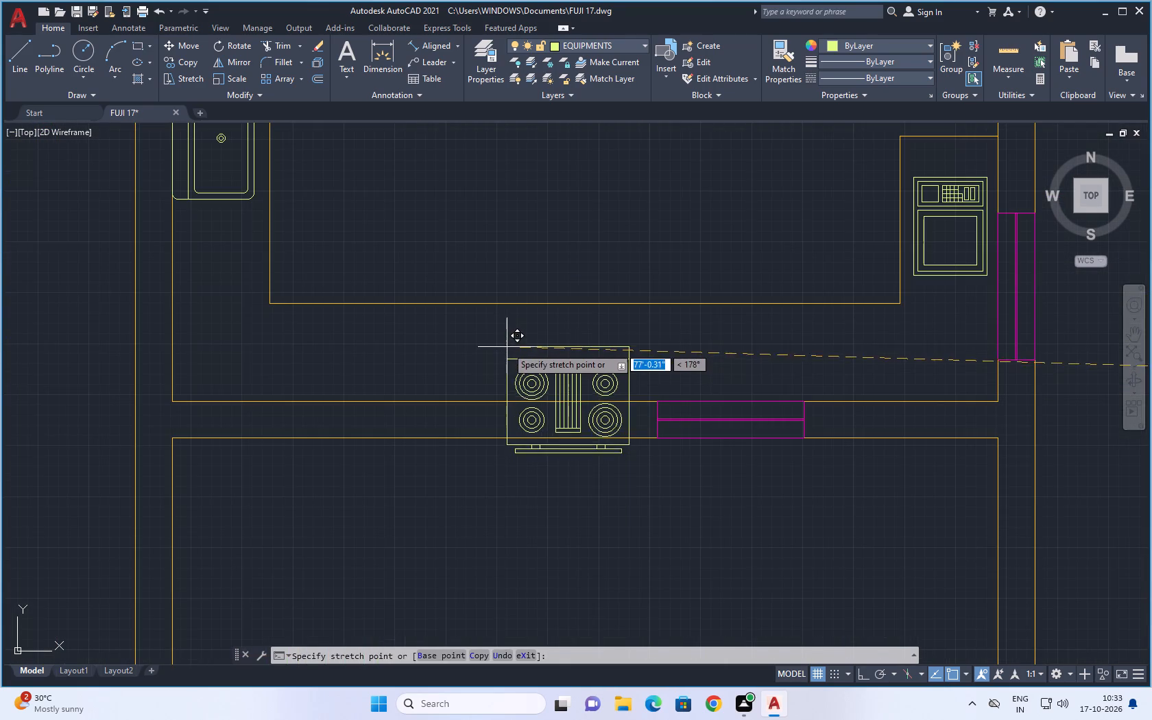
click(511, 302)
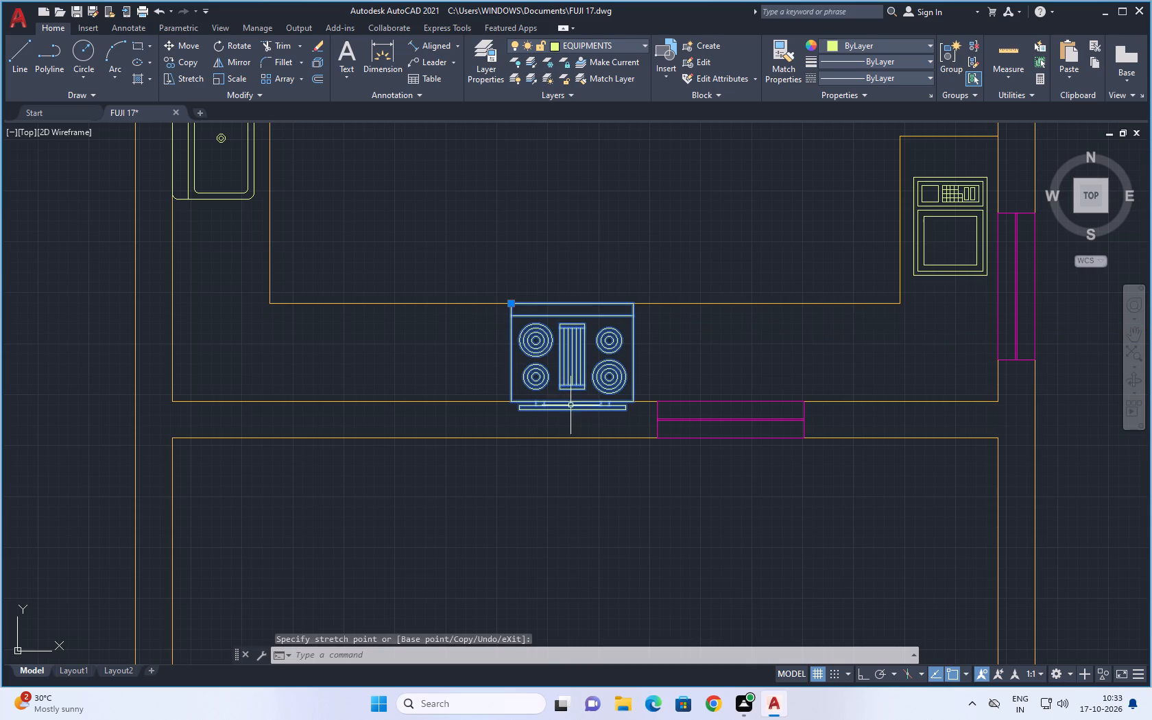
Scale the range-oven down to about 0.9 of its size from the southwest corner of its body.
text(SC)
key(space)
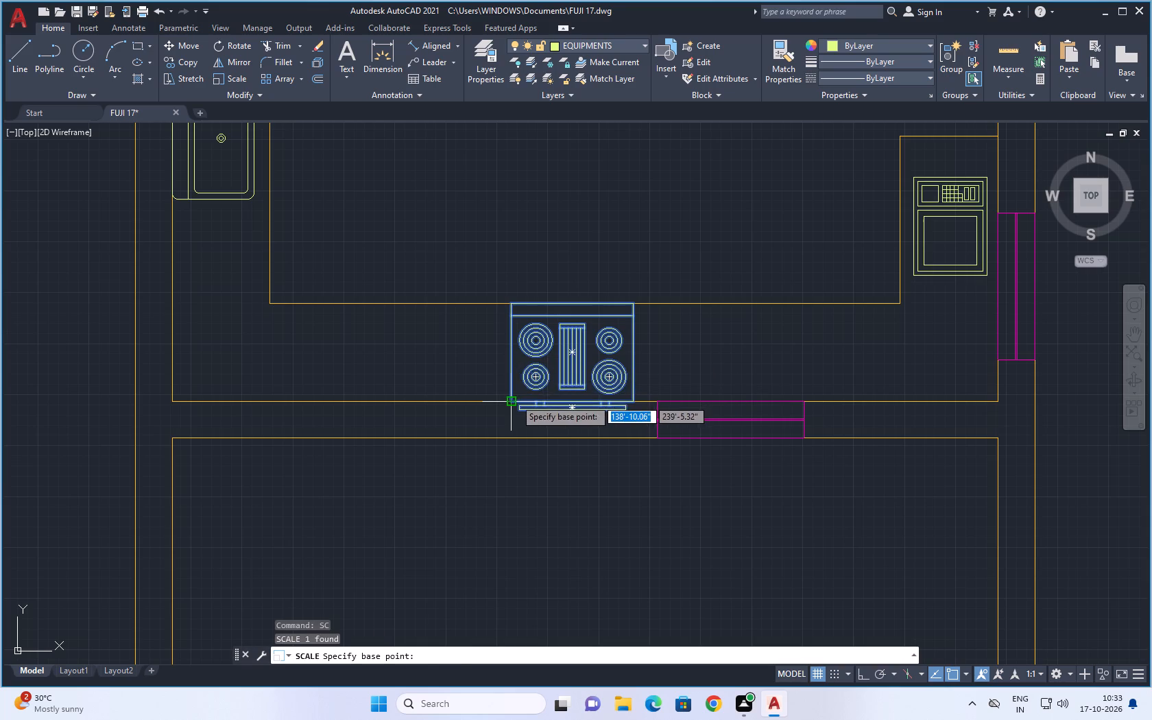
click(515, 399)
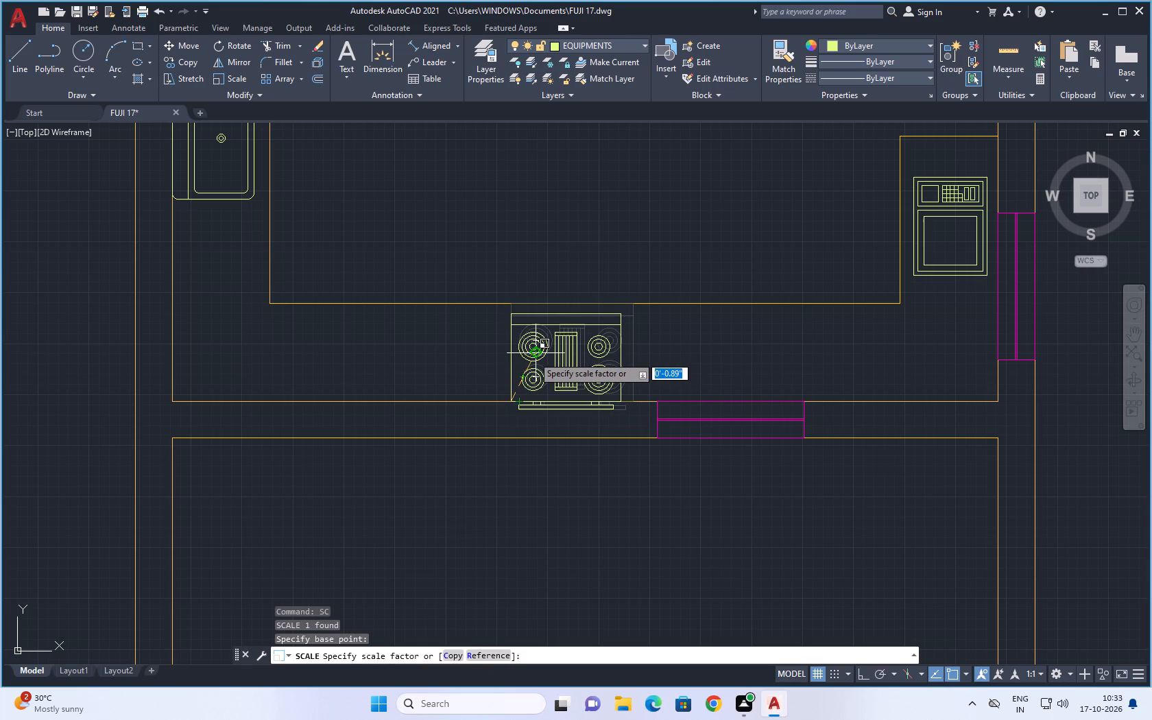
click(533, 357)
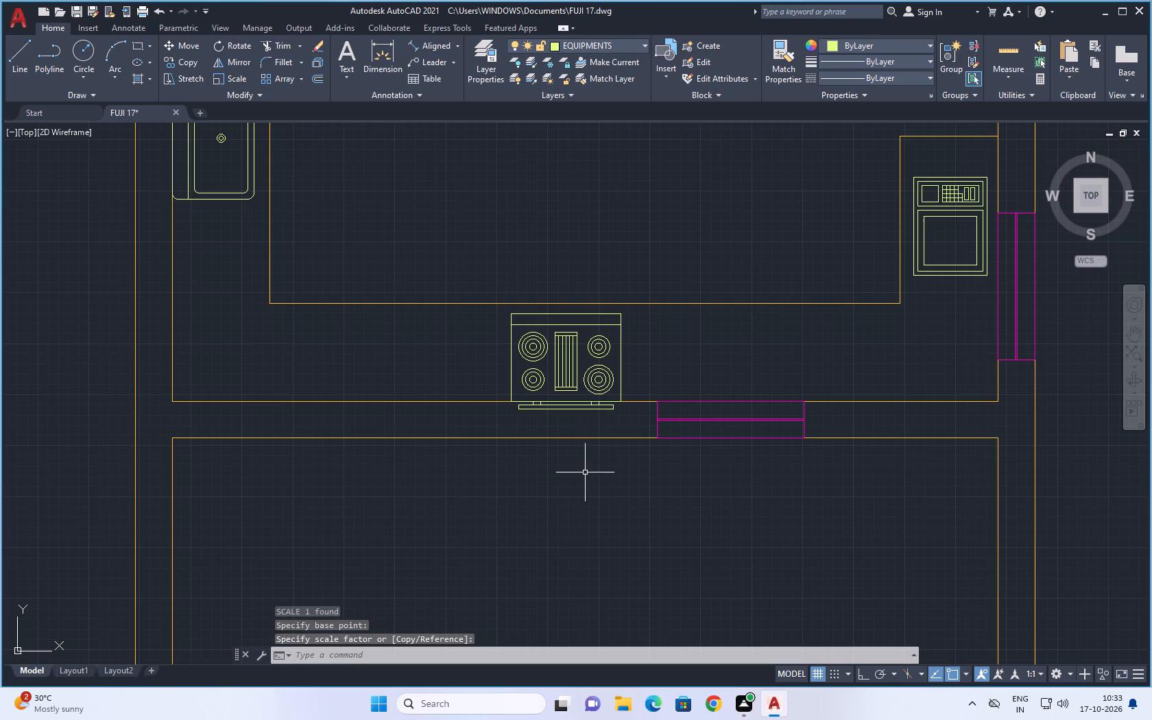
Move the scaled range-oven by its northwest corner straight north onto the inner edge of the kitchen's south counter.
text(M)
key(space)
drag(637, 363, 619, 368)
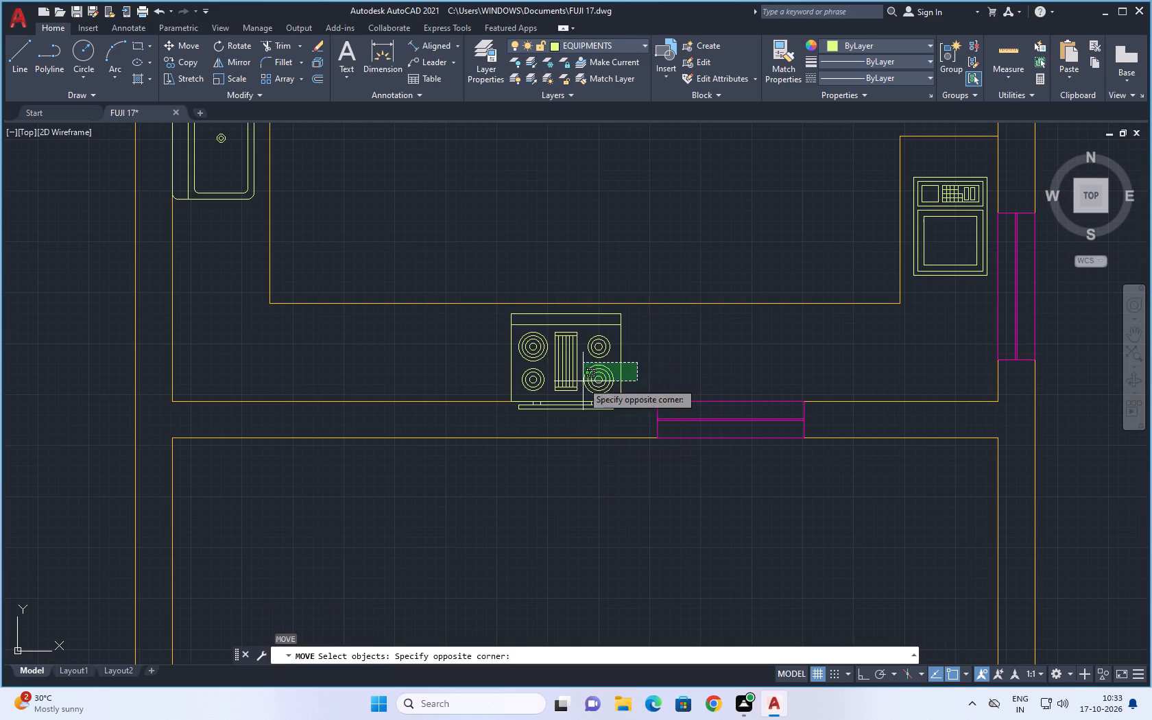
click(582, 382)
key(space)
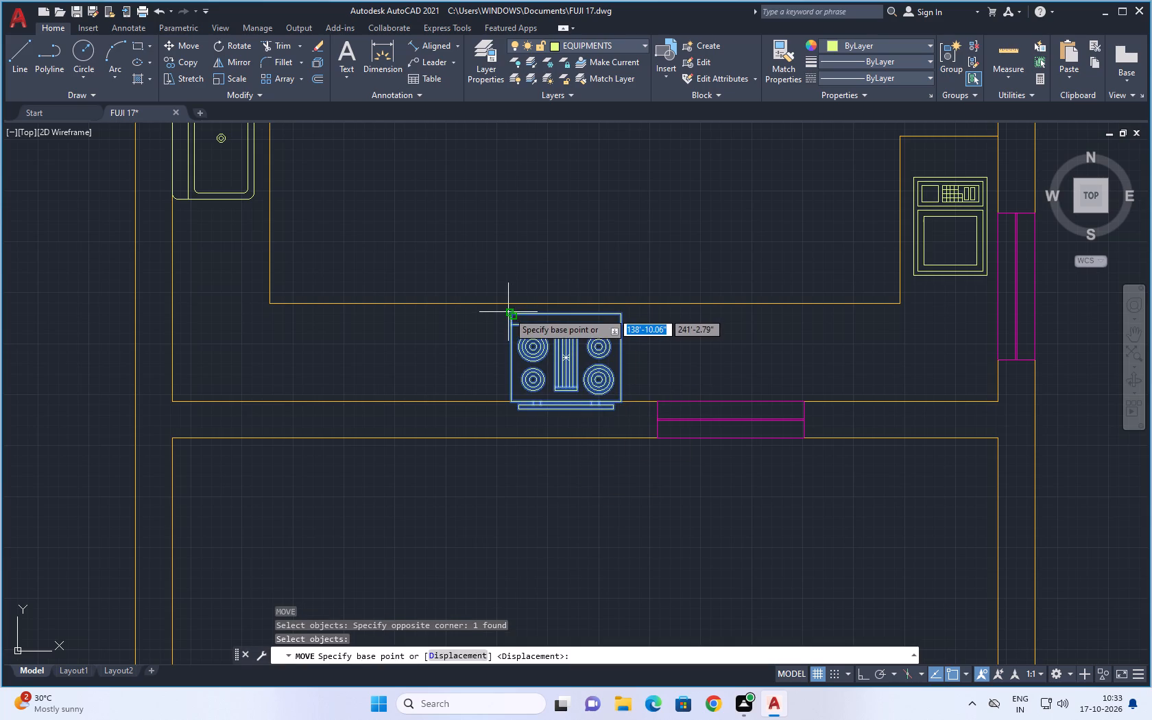
scroll(511, 315, up, 5)
click(484, 312)
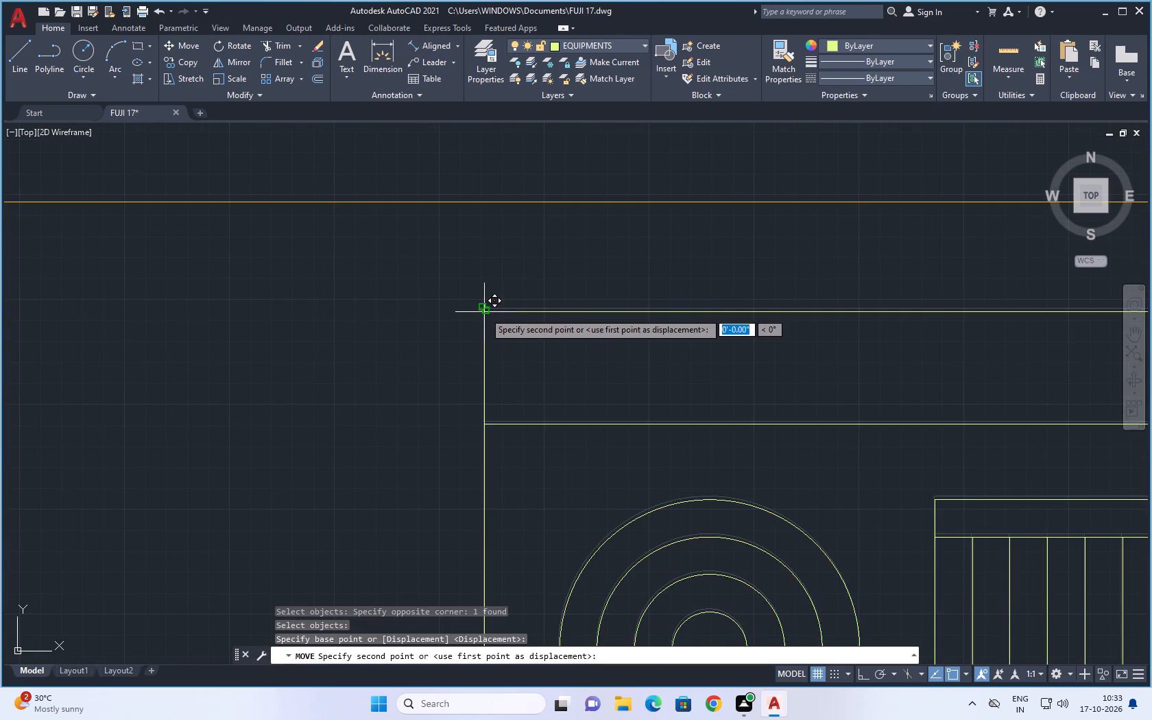
click(481, 198)
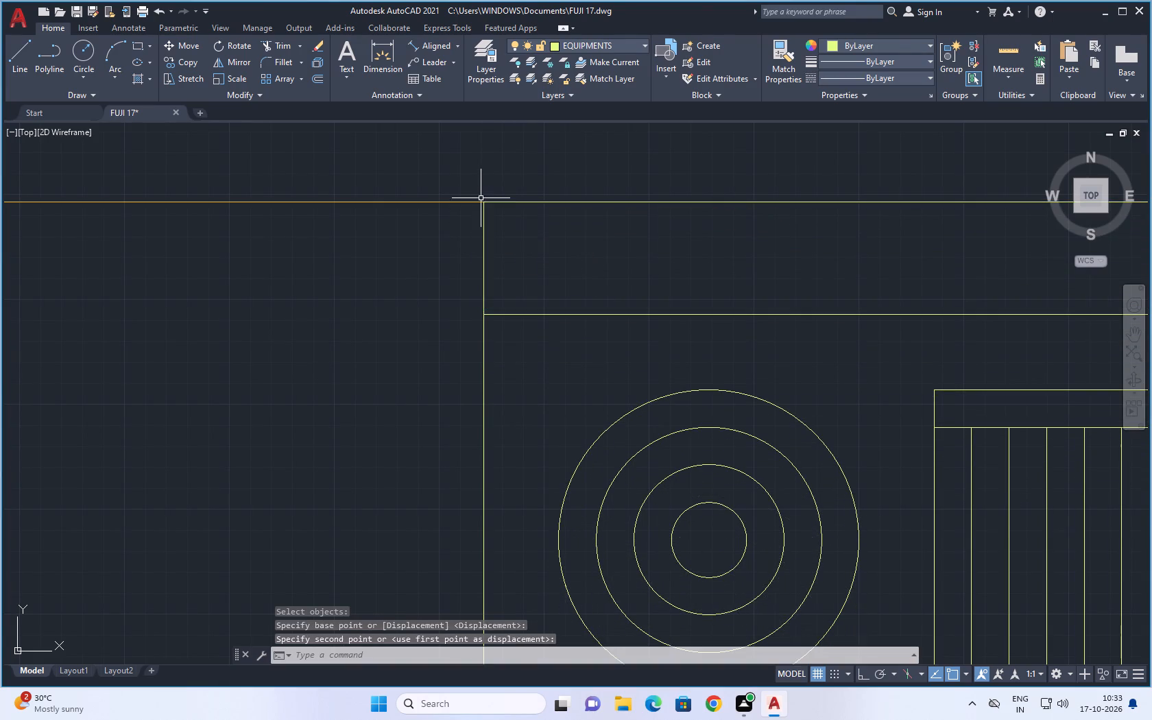
scroll(437, 329, down, 4)
scroll(480, 378, down, 1)
scroll(995, 488, down, 1)
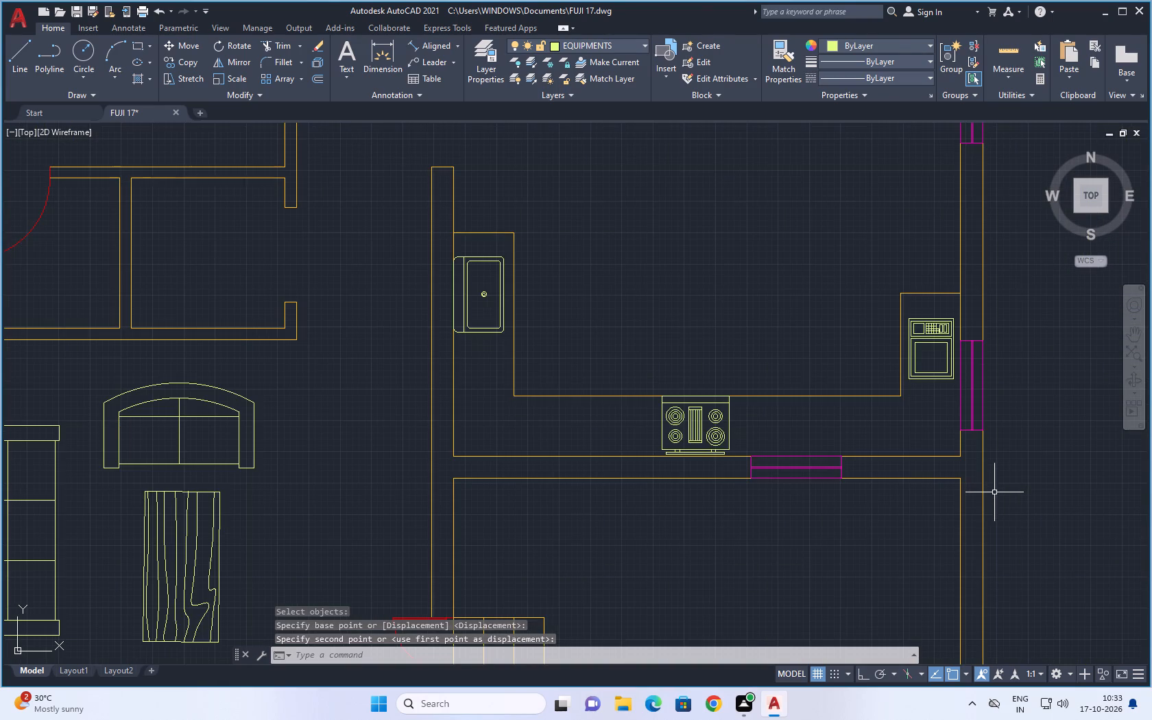
key(Escape)
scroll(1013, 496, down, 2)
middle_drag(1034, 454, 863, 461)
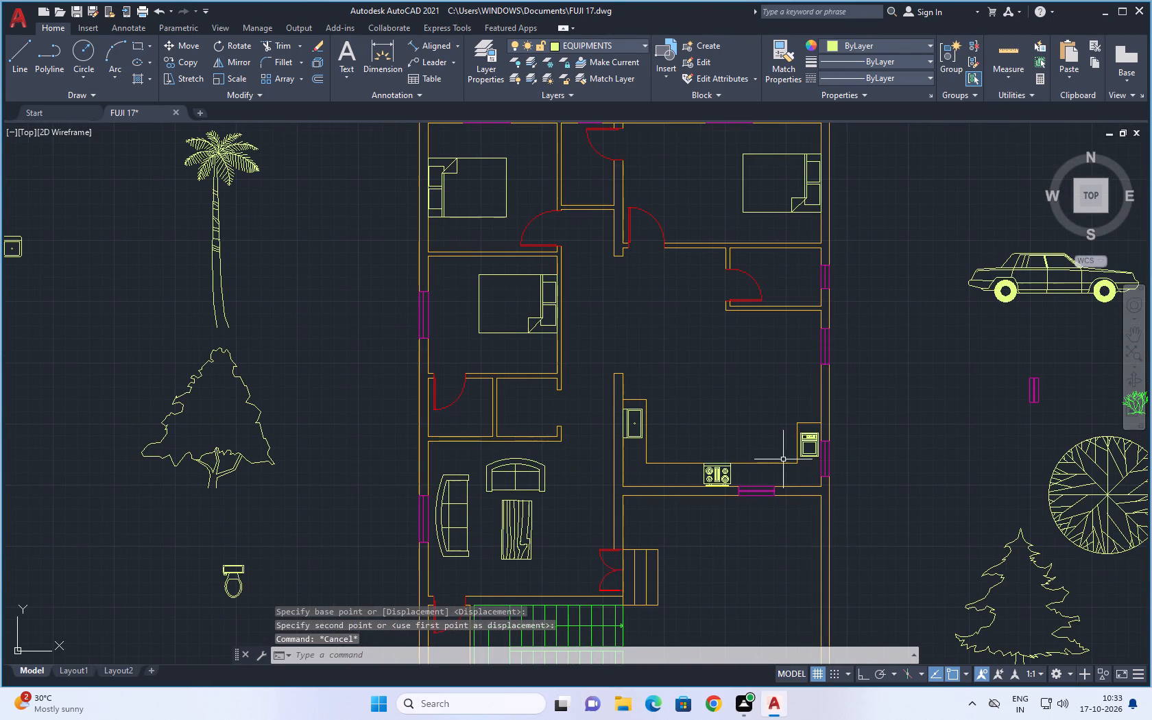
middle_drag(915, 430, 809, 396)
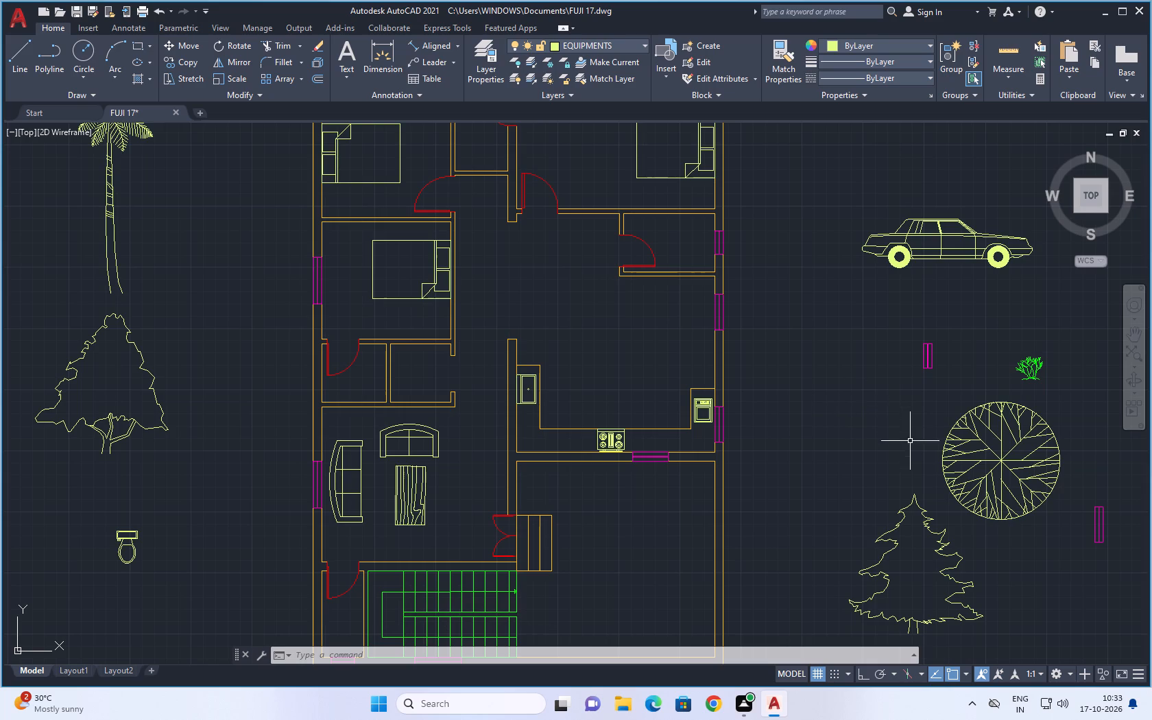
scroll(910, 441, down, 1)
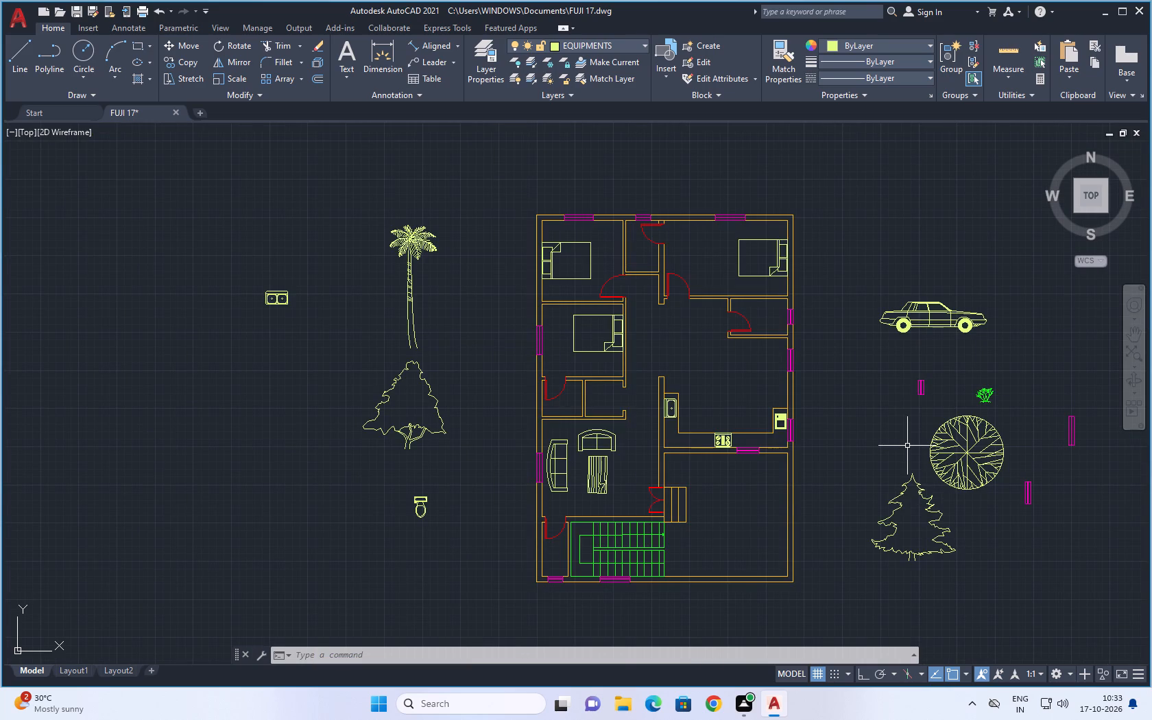
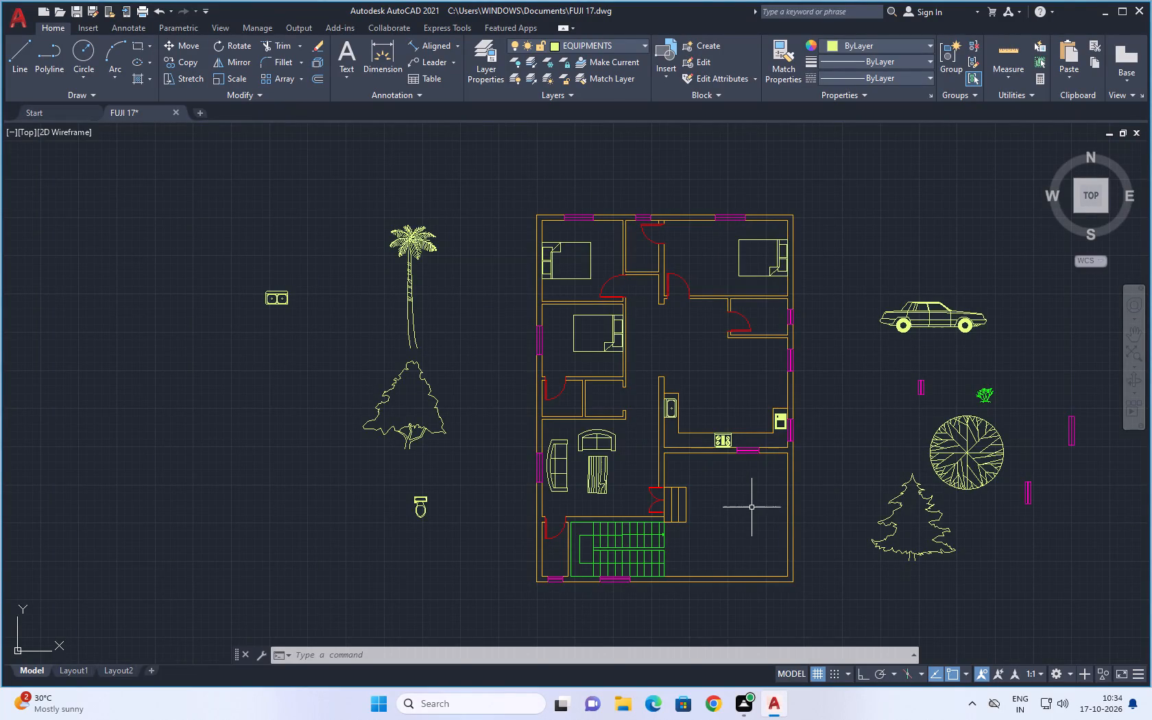
Rotate the toilet block west of the floor plan 180 degrees about the midpoint of its tank's back edge.
scroll(769, 532, up, 1)
scroll(758, 497, down, 1)
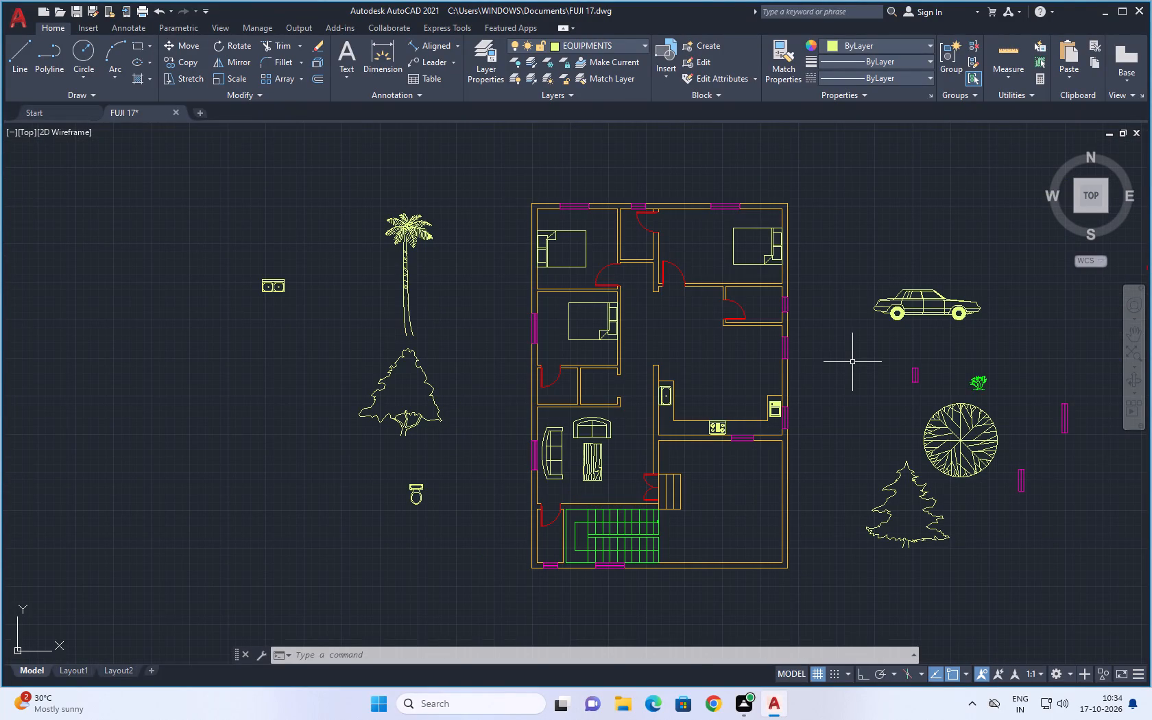
middle_drag(973, 227, 865, 295)
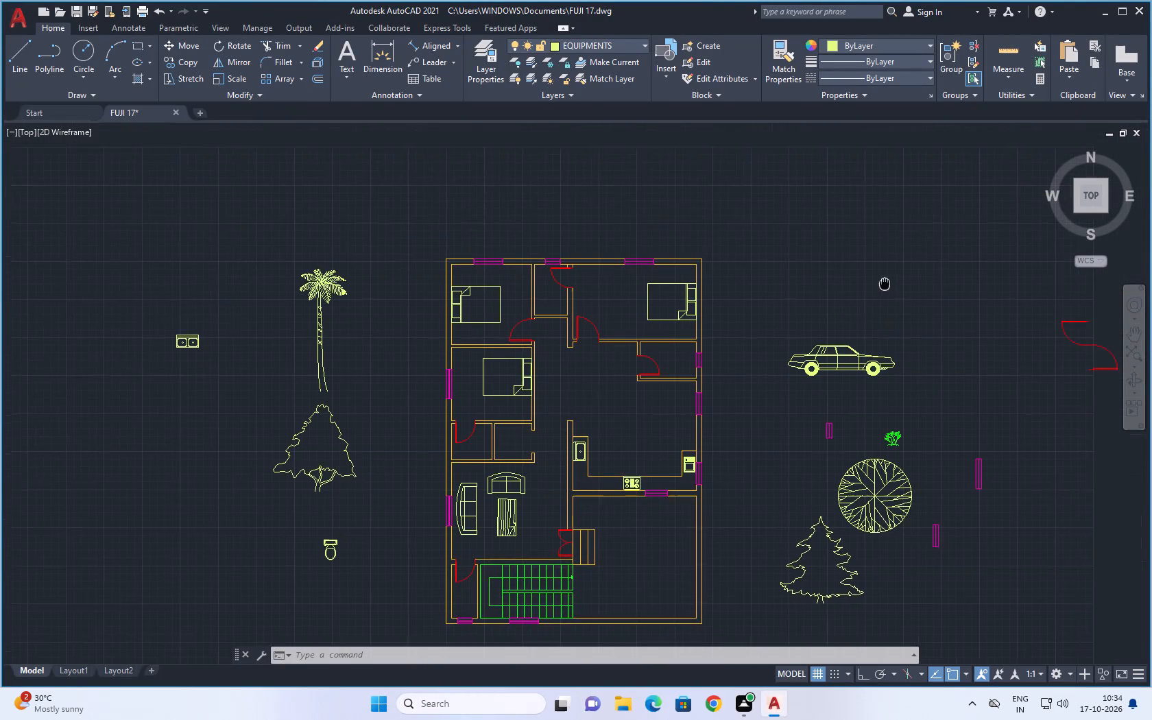
middle_drag(865, 295, 817, 313)
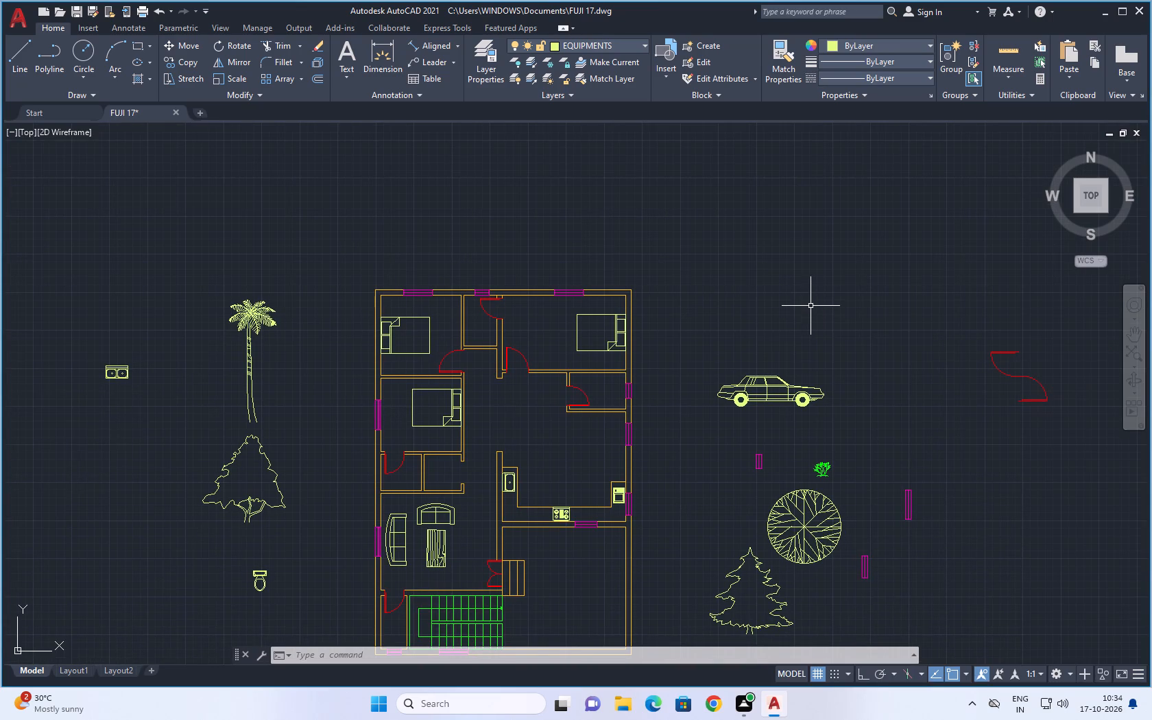
scroll(931, 461, down, 2)
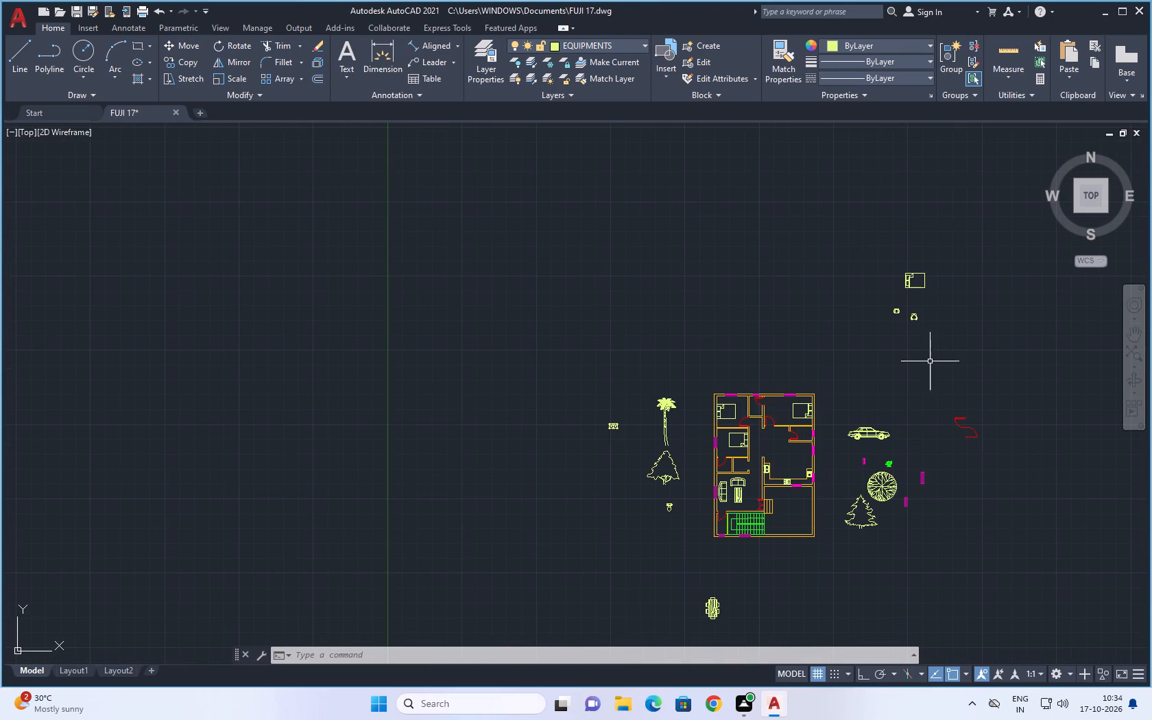
scroll(693, 538, up, 3)
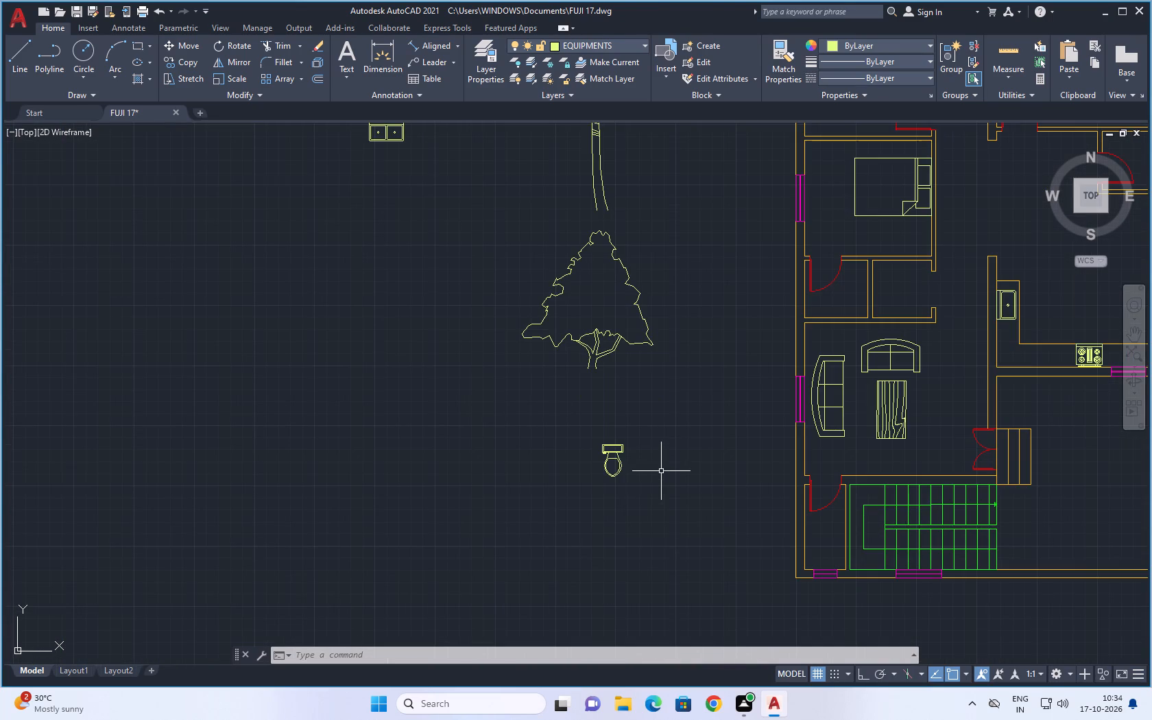
scroll(667, 471, down, 1)
middle_drag(673, 479, 662, 488)
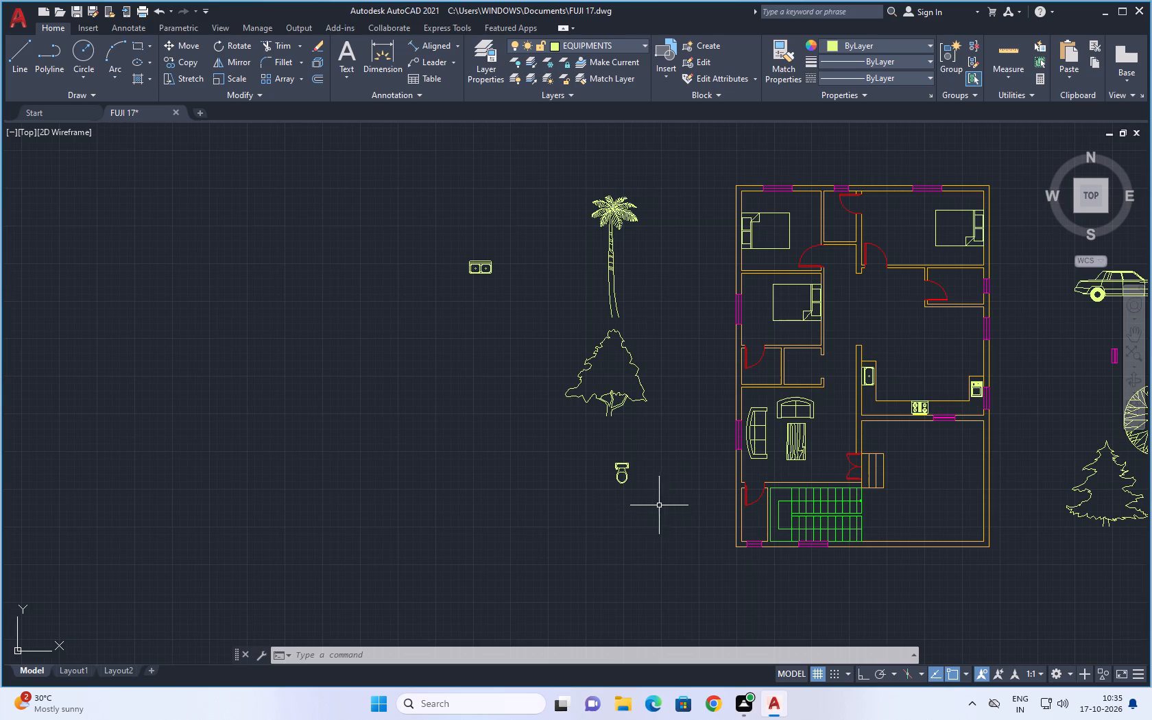
scroll(658, 480, up, 2)
middle_drag(658, 479, 723, 527)
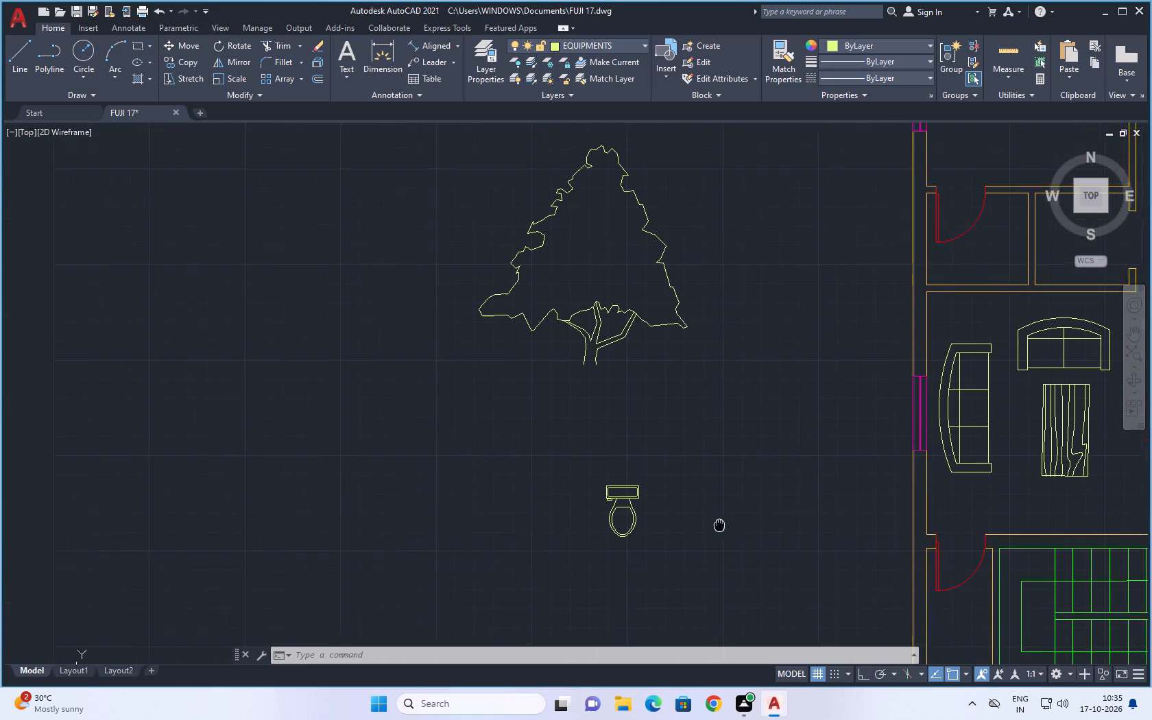
middle_drag(723, 527, 728, 533)
click(717, 501)
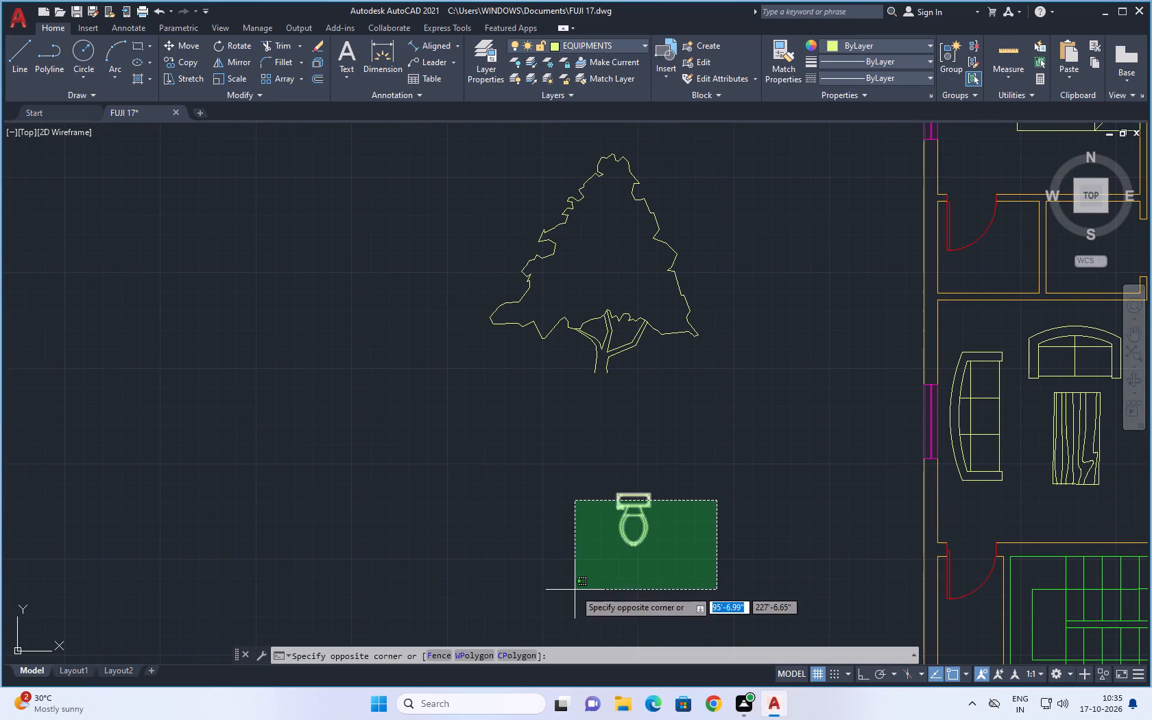
click(571, 589)
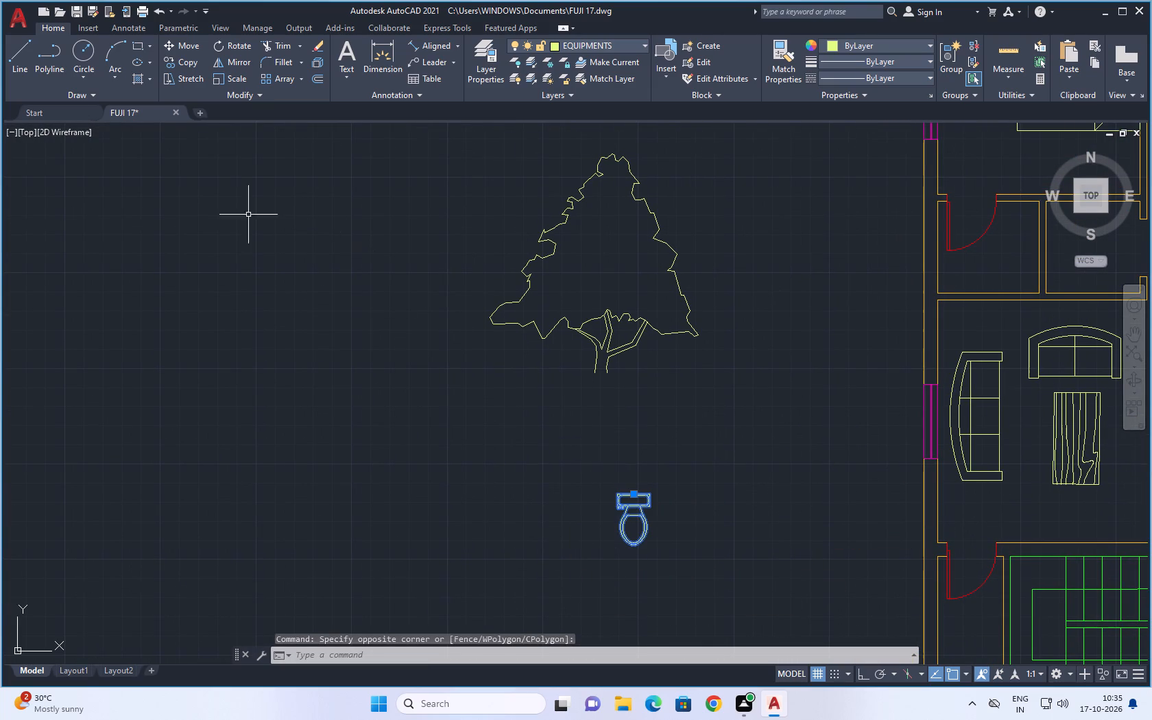
click(243, 45)
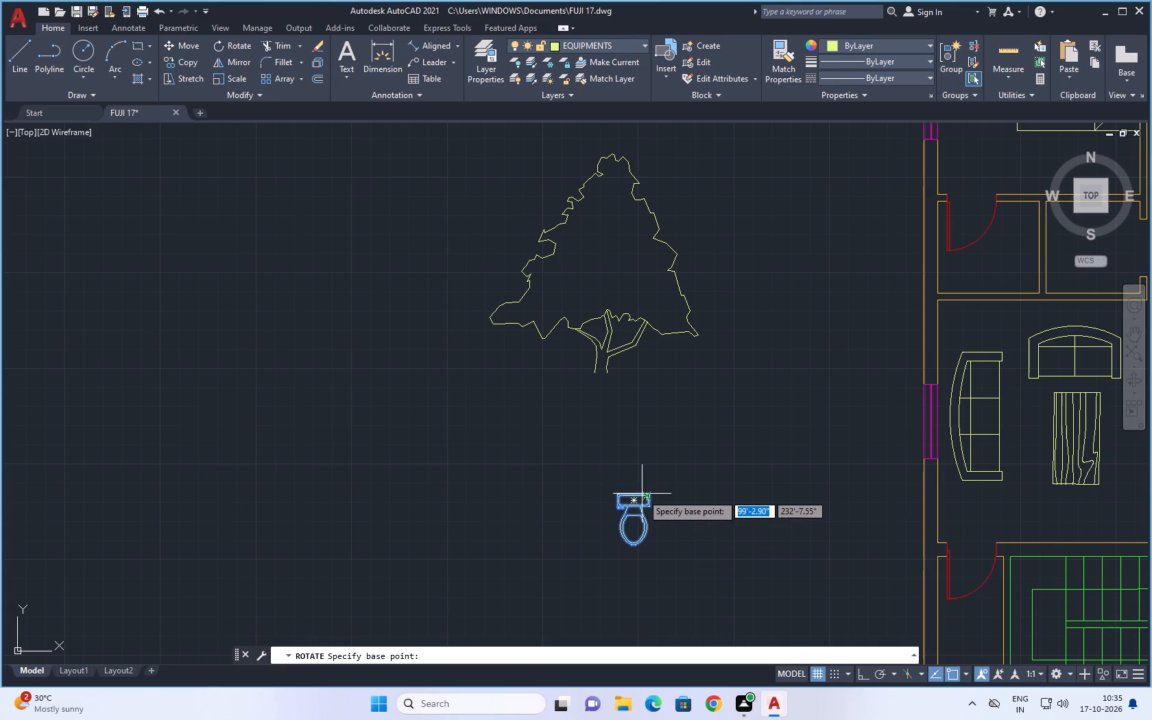
click(632, 494)
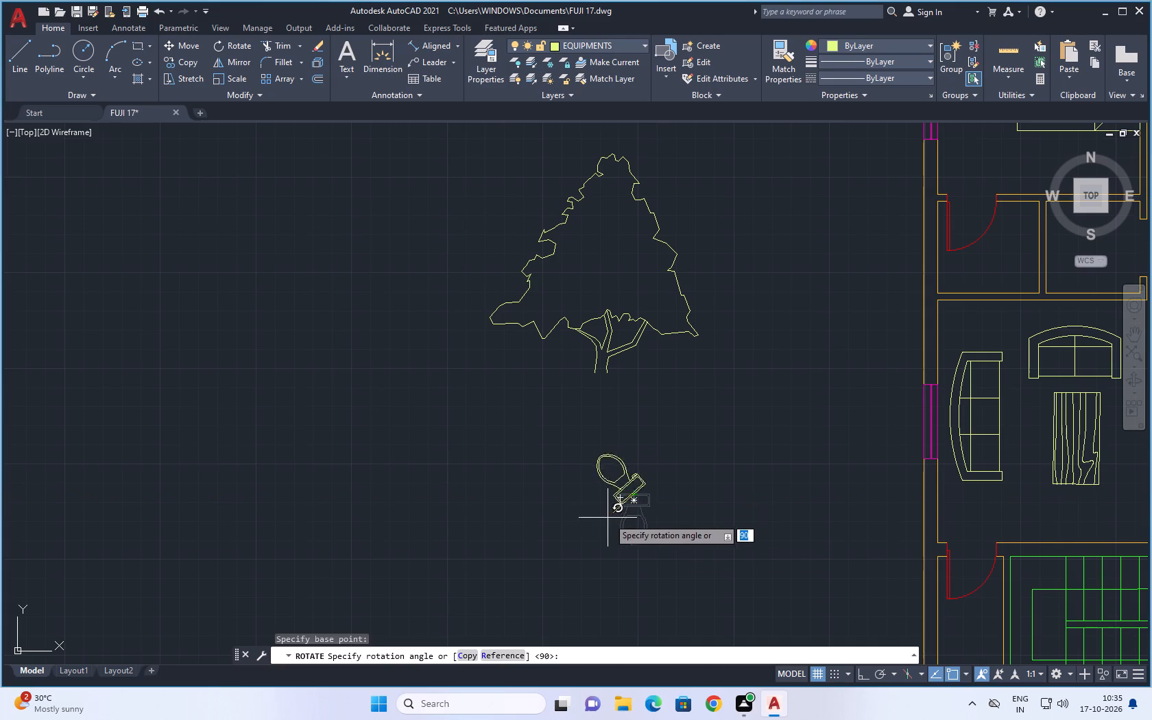
click(564, 492)
Copy the rotated toilet from the midpoint of its tank's back edge onto the south wall of the bathroom between the two northern bedrooms.
click(720, 431)
click(524, 560)
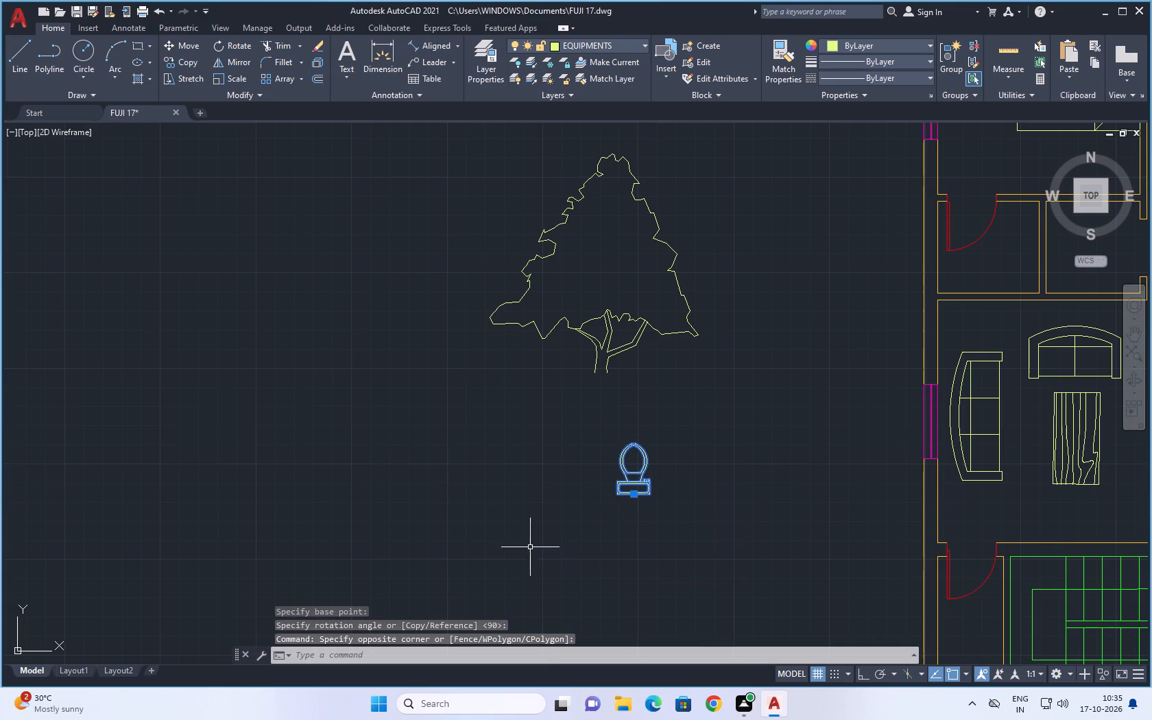
text(CO)
key(space)
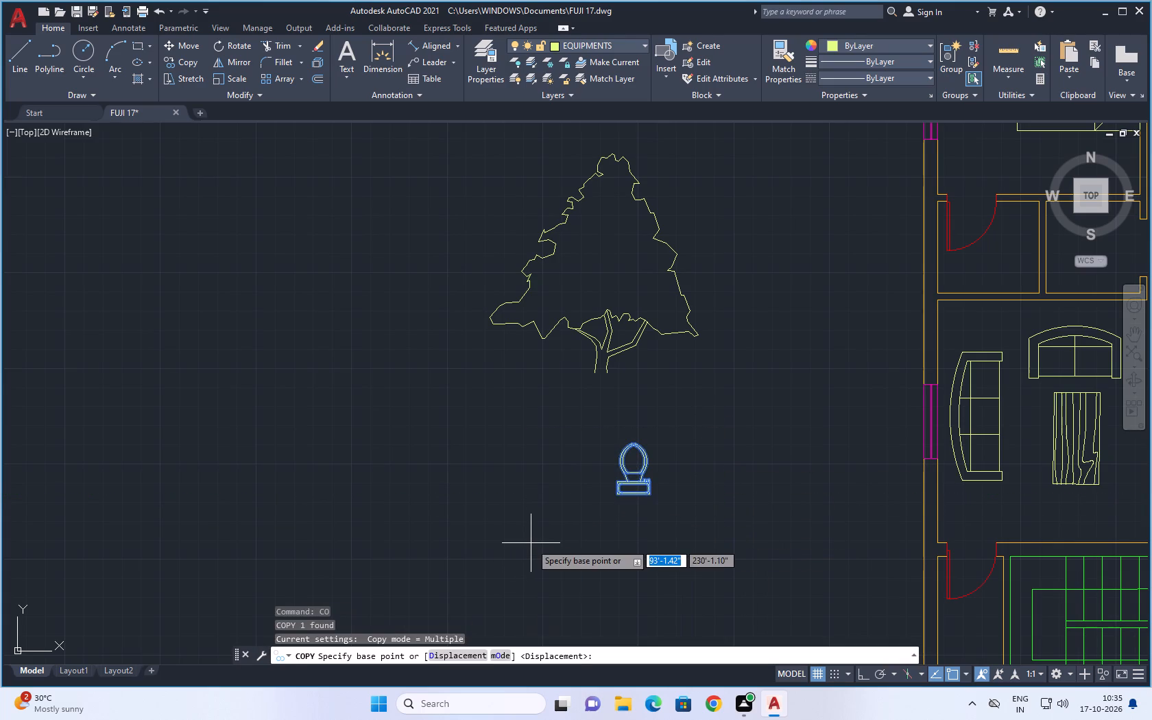
scroll(596, 515, up, 1)
scroll(684, 483, up, 3)
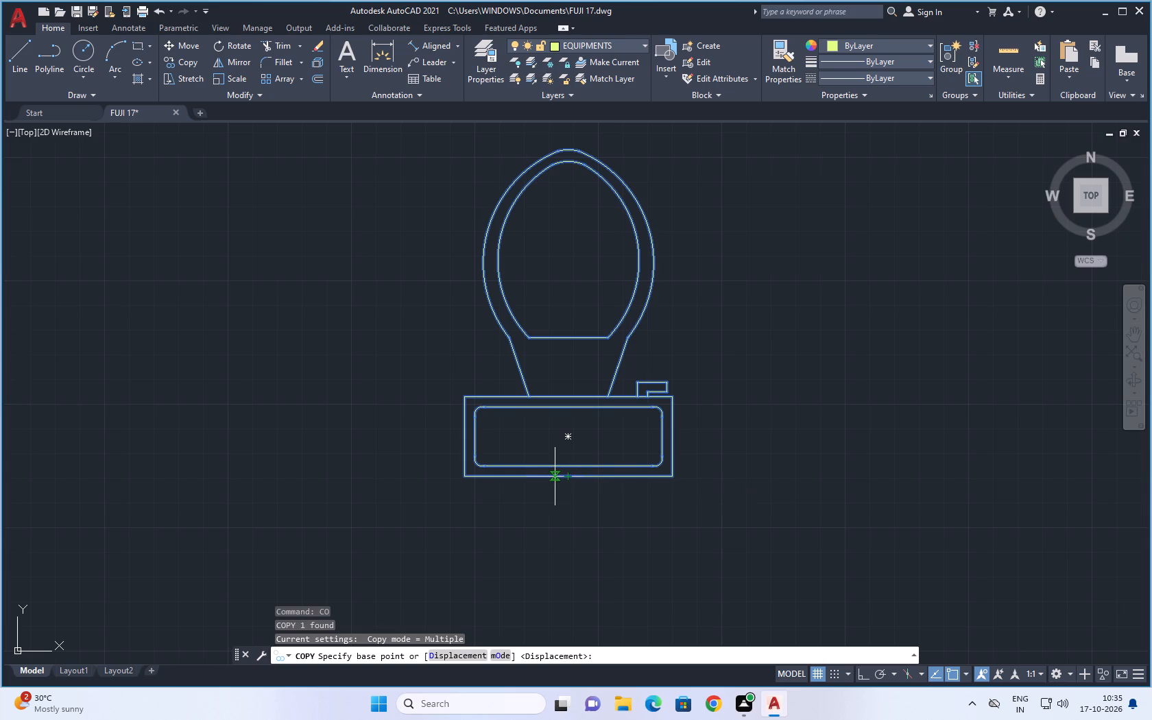
click(568, 478)
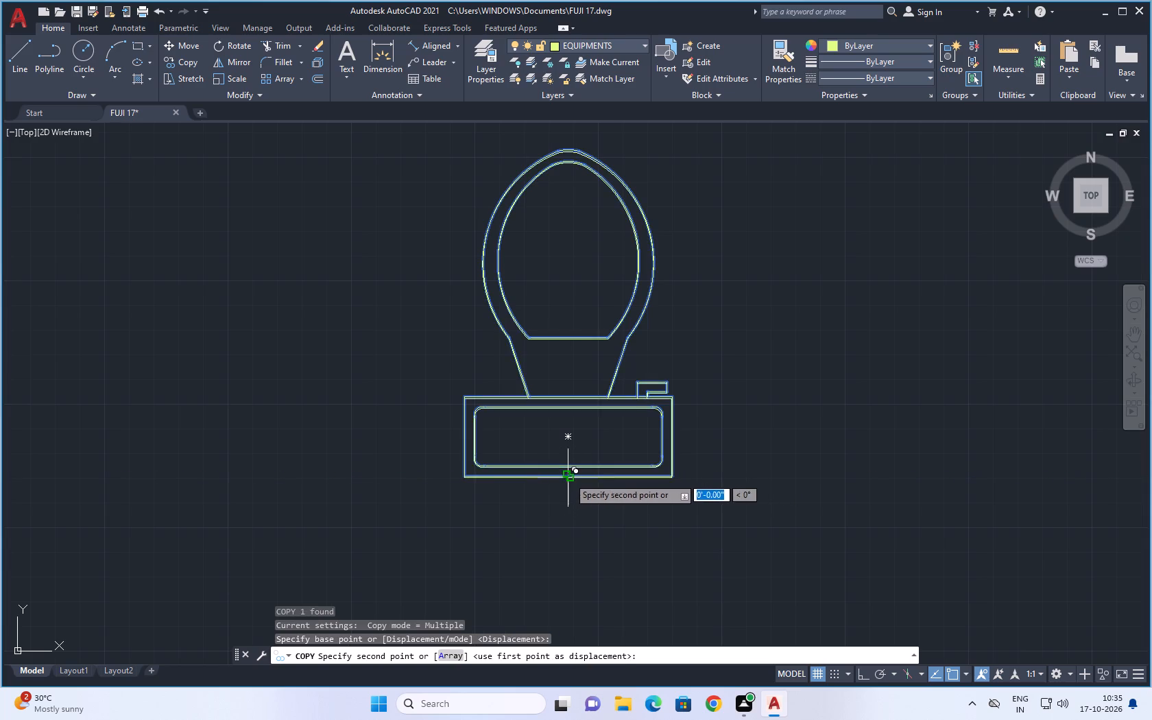
scroll(768, 411, down, 3)
middle_drag(808, 403, 464, 566)
scroll(603, 504, down, 2)
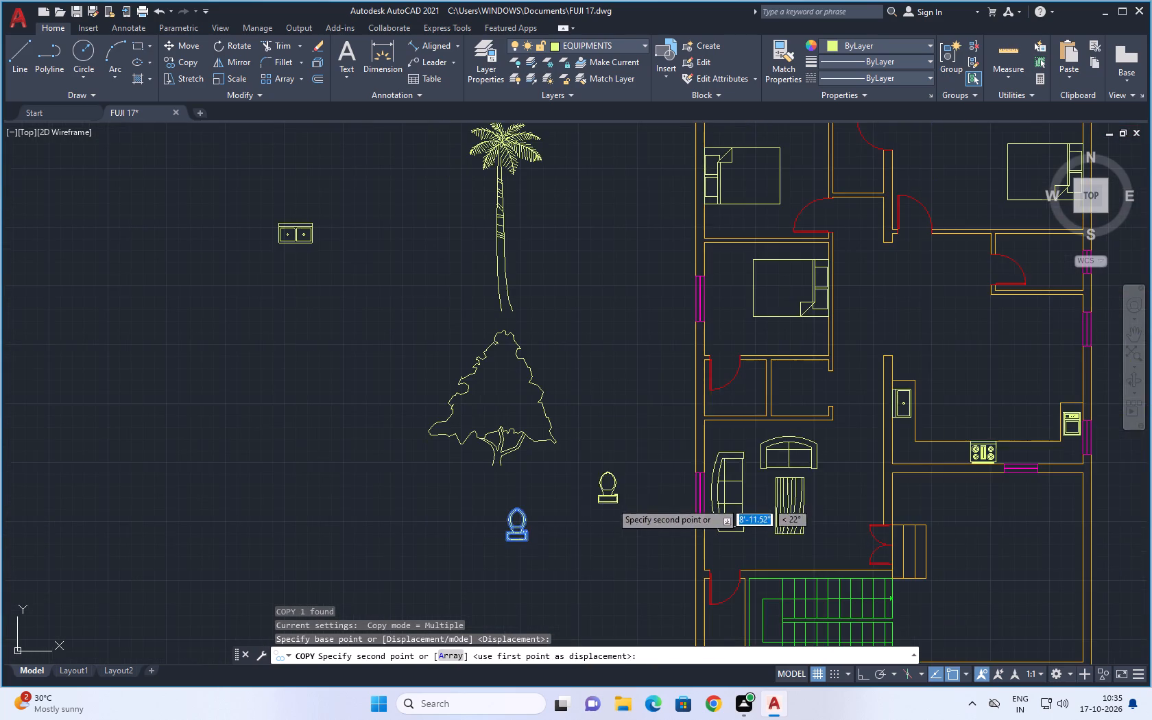
middle_drag(623, 440, 431, 635)
scroll(653, 374, up, 2)
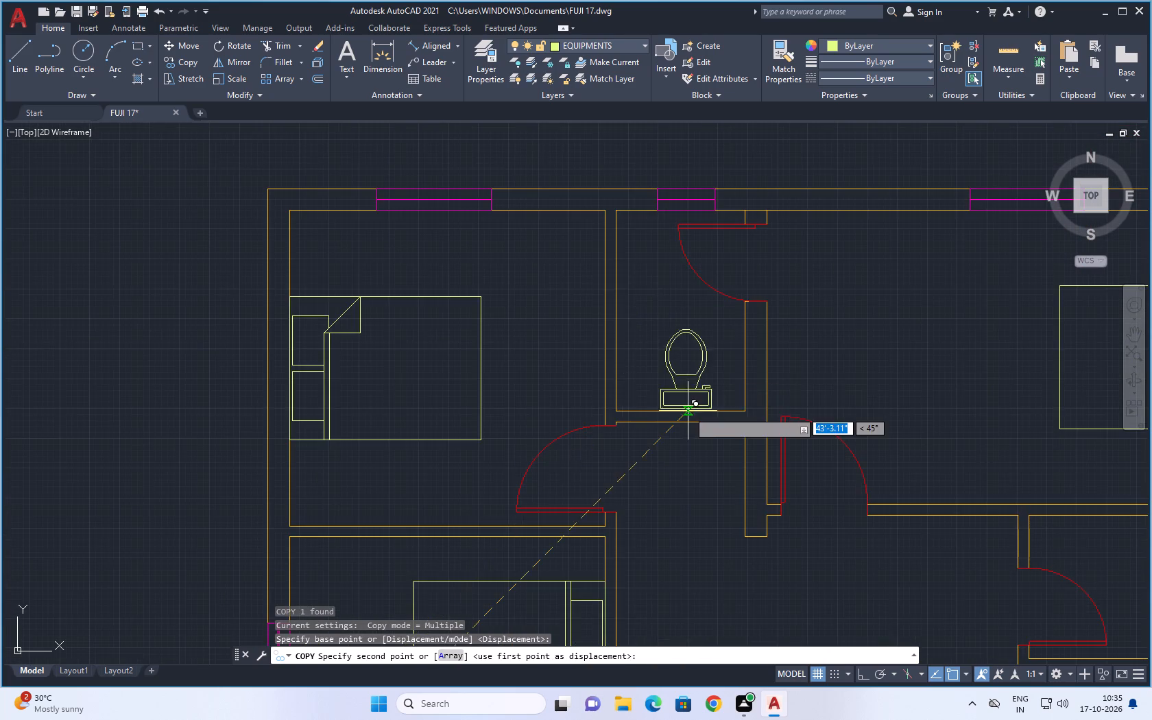
scroll(688, 411, up, 4)
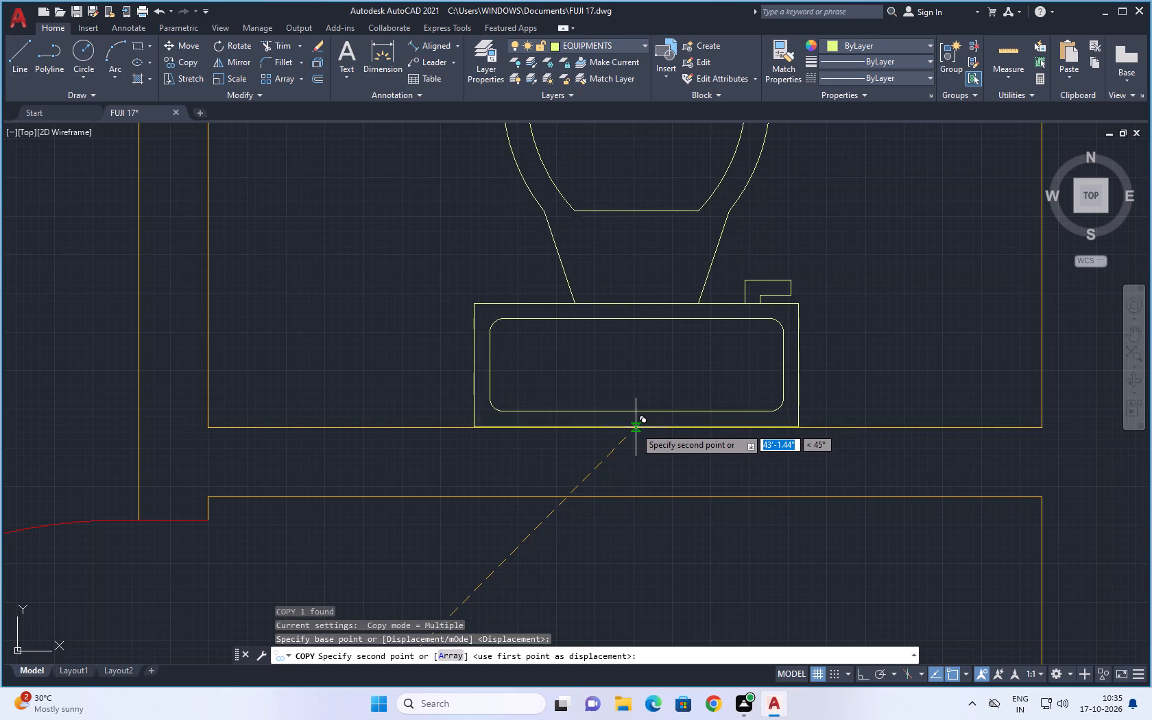
click(623, 426)
Place a second toilet copy against the south wall of the bathroom on the house's east side, near its window, and end the copying.
scroll(647, 476, down, 2)
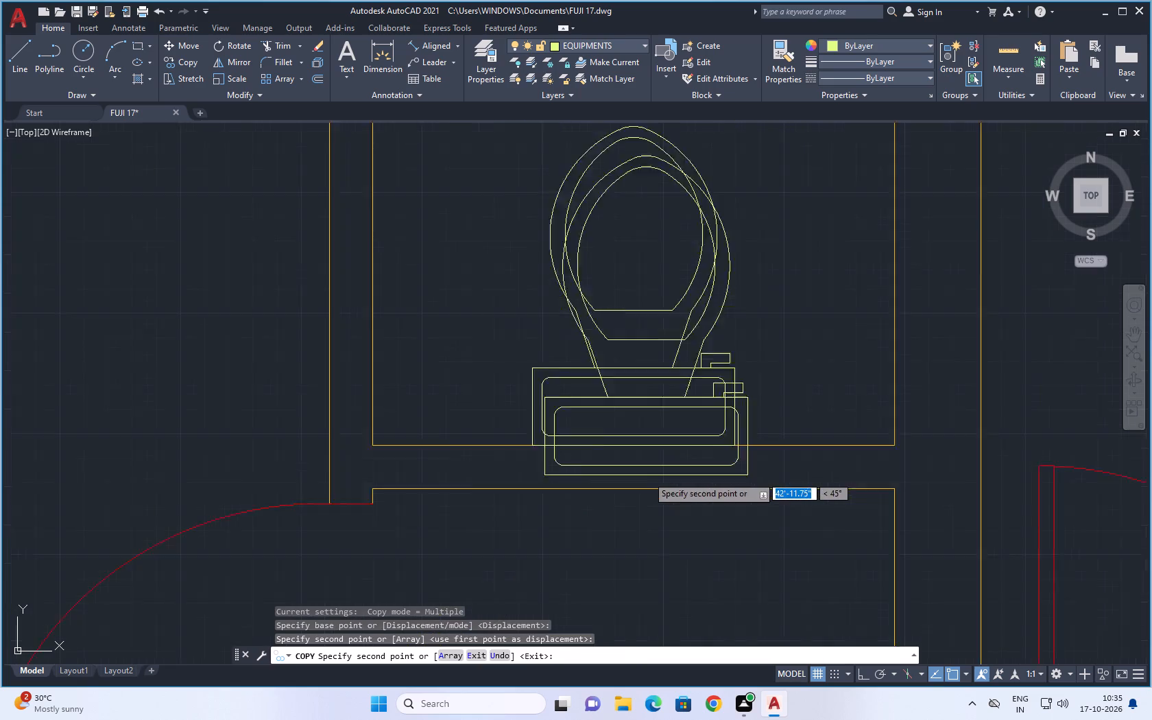
scroll(653, 481, down, 4)
scroll(839, 594, up, 1)
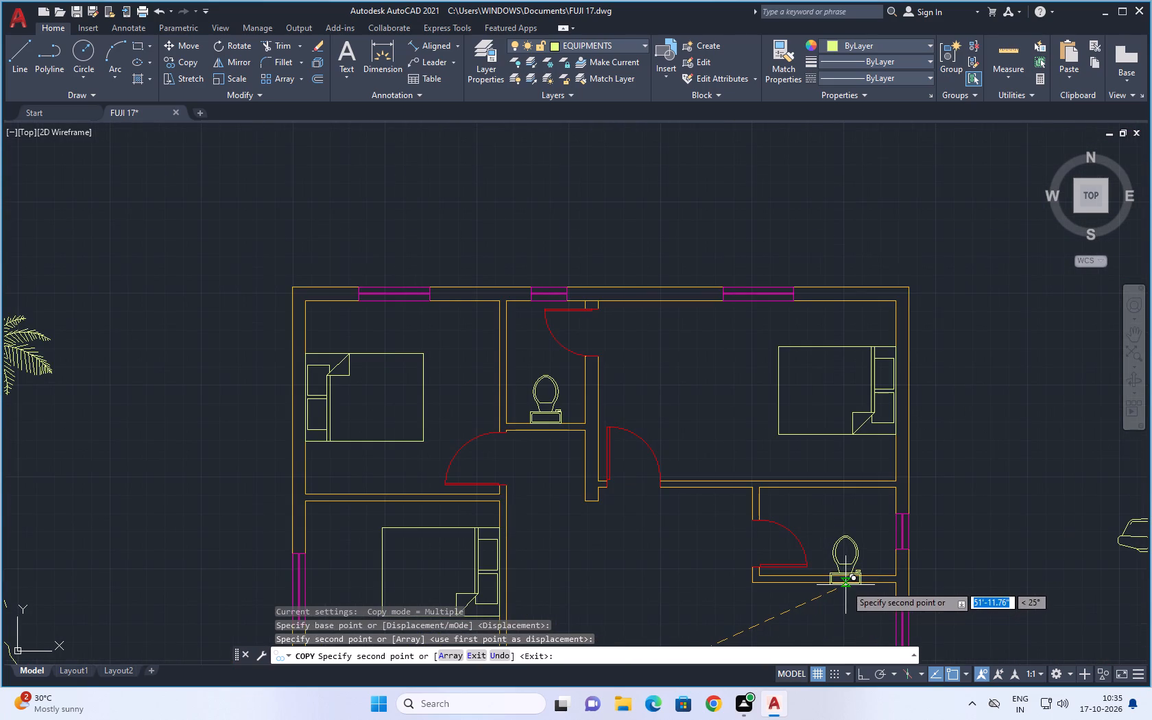
scroll(861, 570, up, 2)
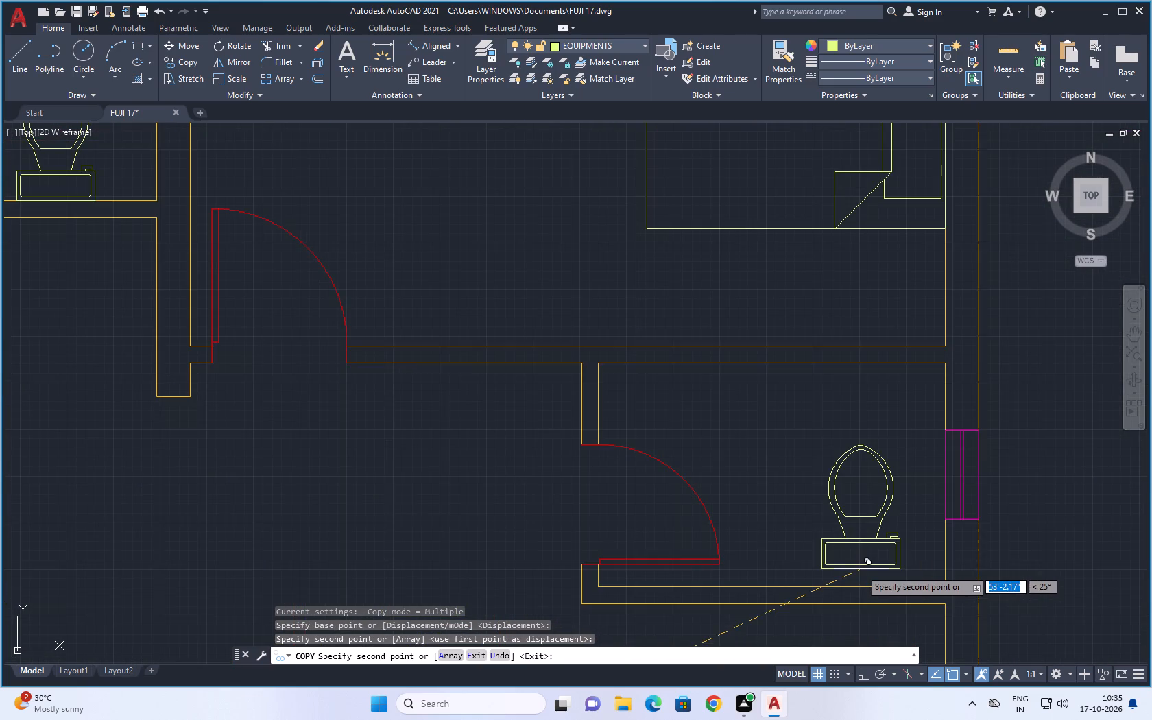
scroll(861, 569, up, 1)
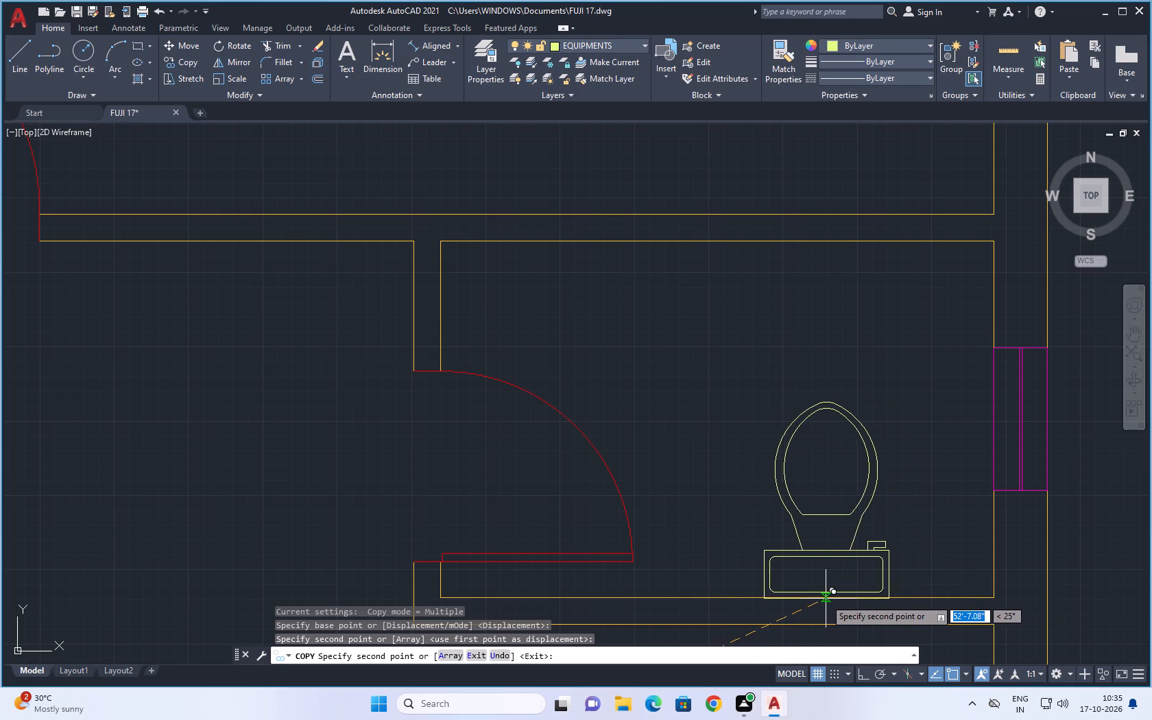
click(815, 599)
scroll(781, 612, down, 3)
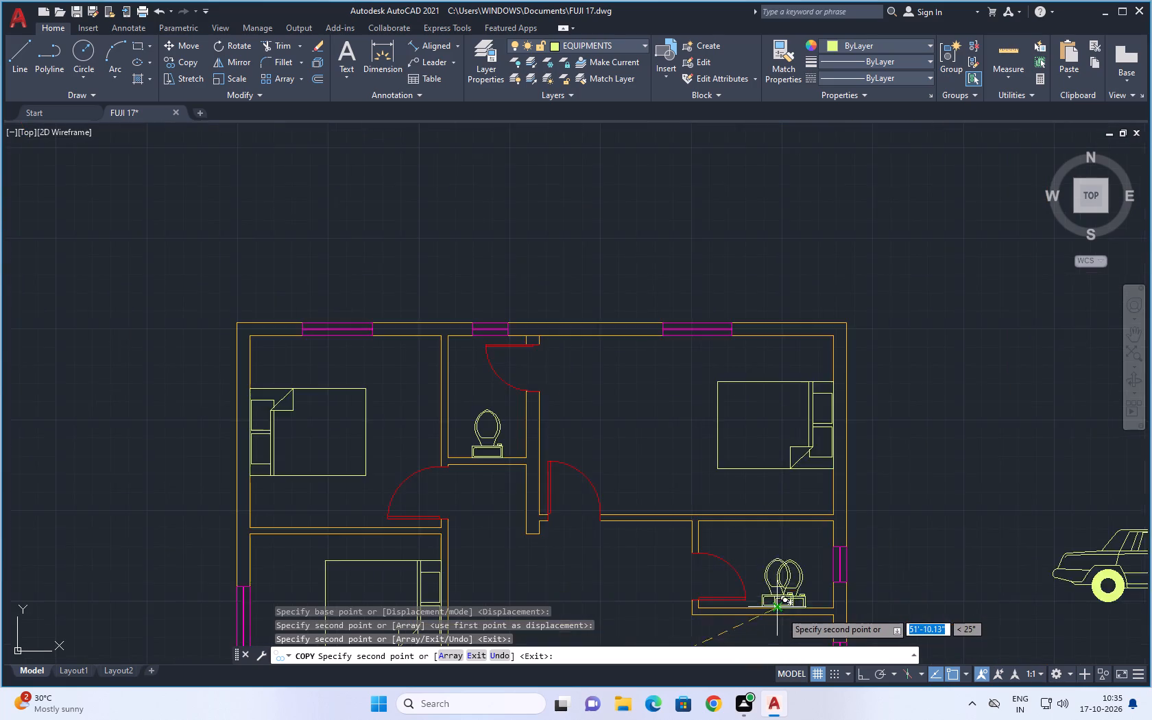
scroll(781, 612, down, 3)
middle_drag(580, 507, 586, 385)
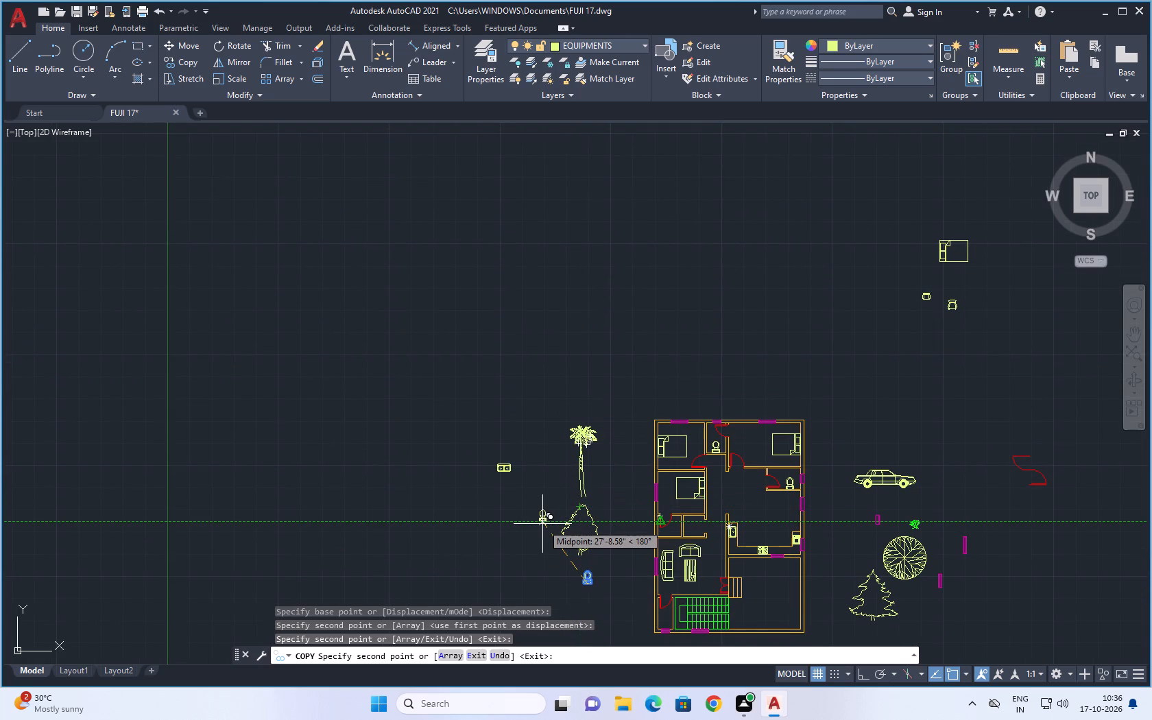
key(Escape)
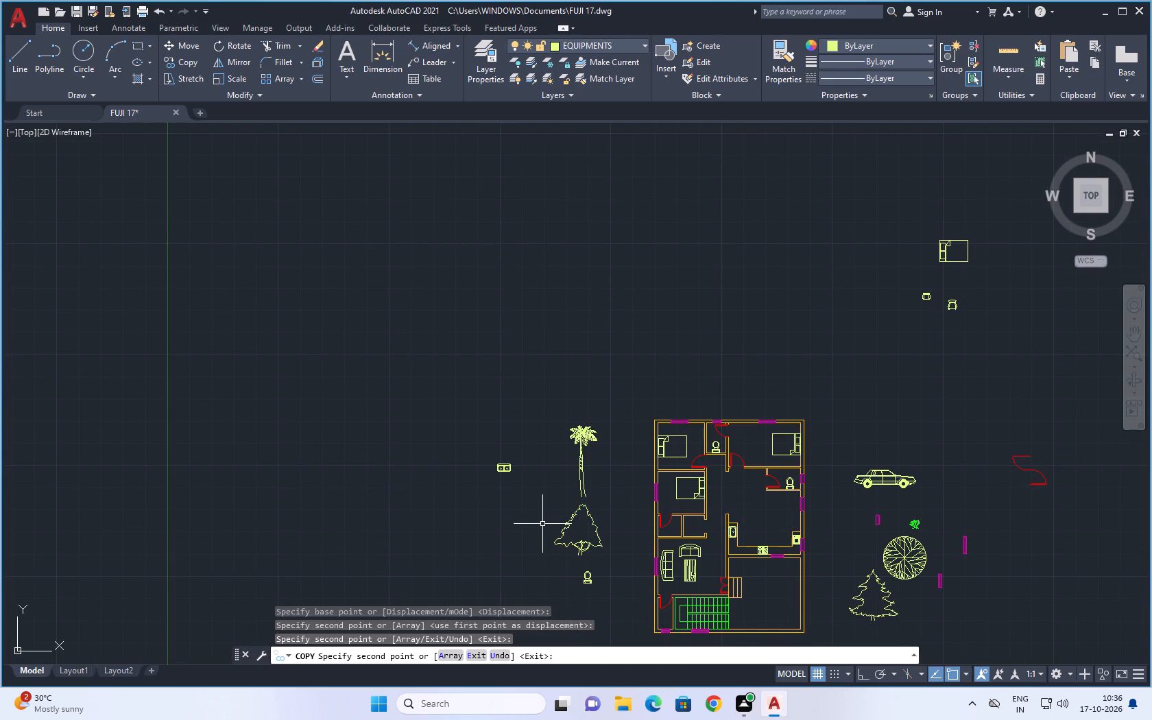
key(Escape)
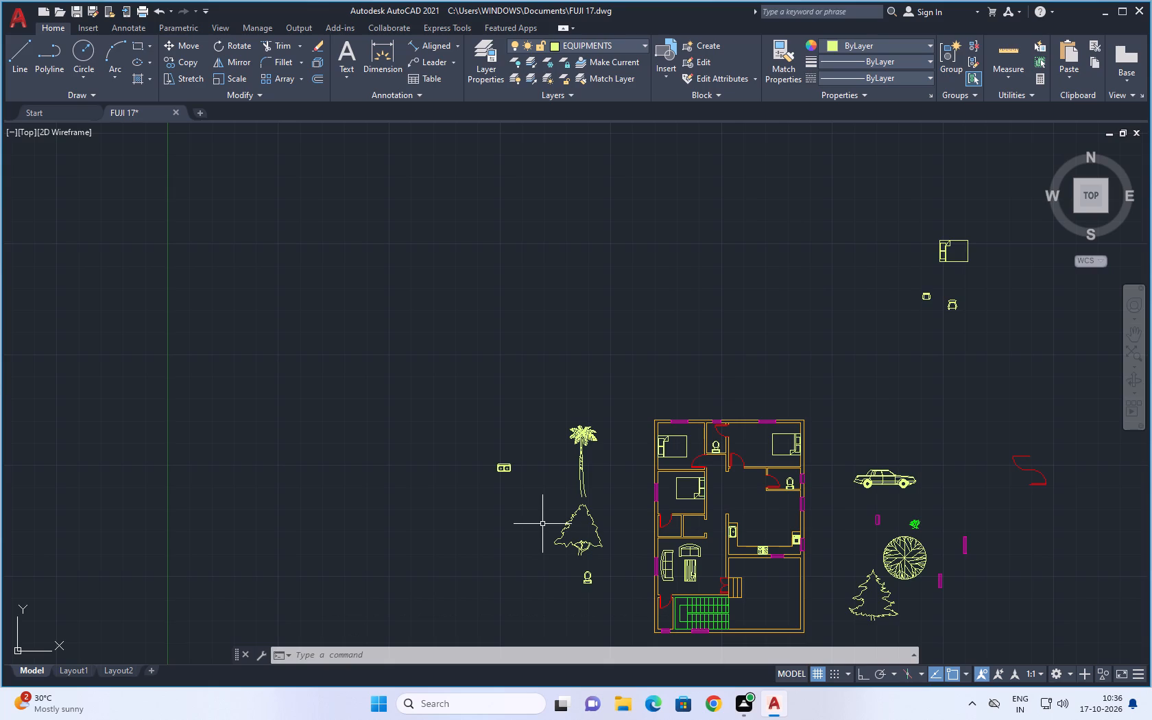
Examine the furnished rooms and the spare blocks around the house, including the dining table set south of the plan.
scroll(743, 508, up, 2)
middle_drag(732, 510, 738, 475)
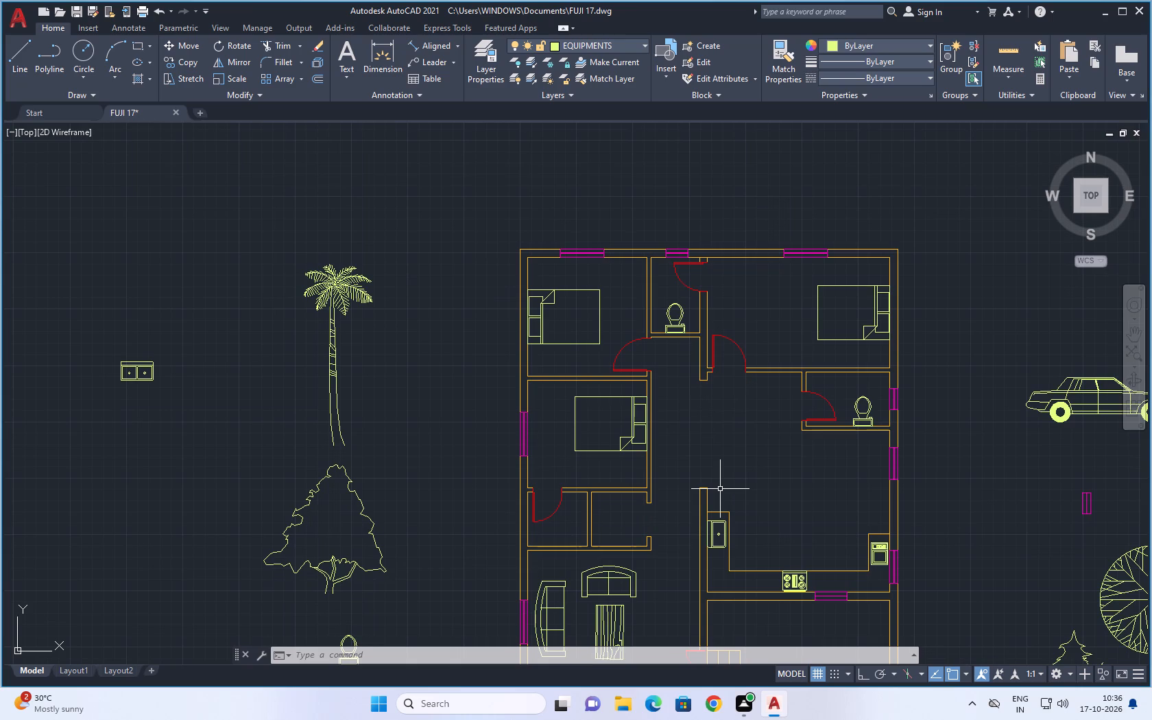
scroll(723, 481, down, 2)
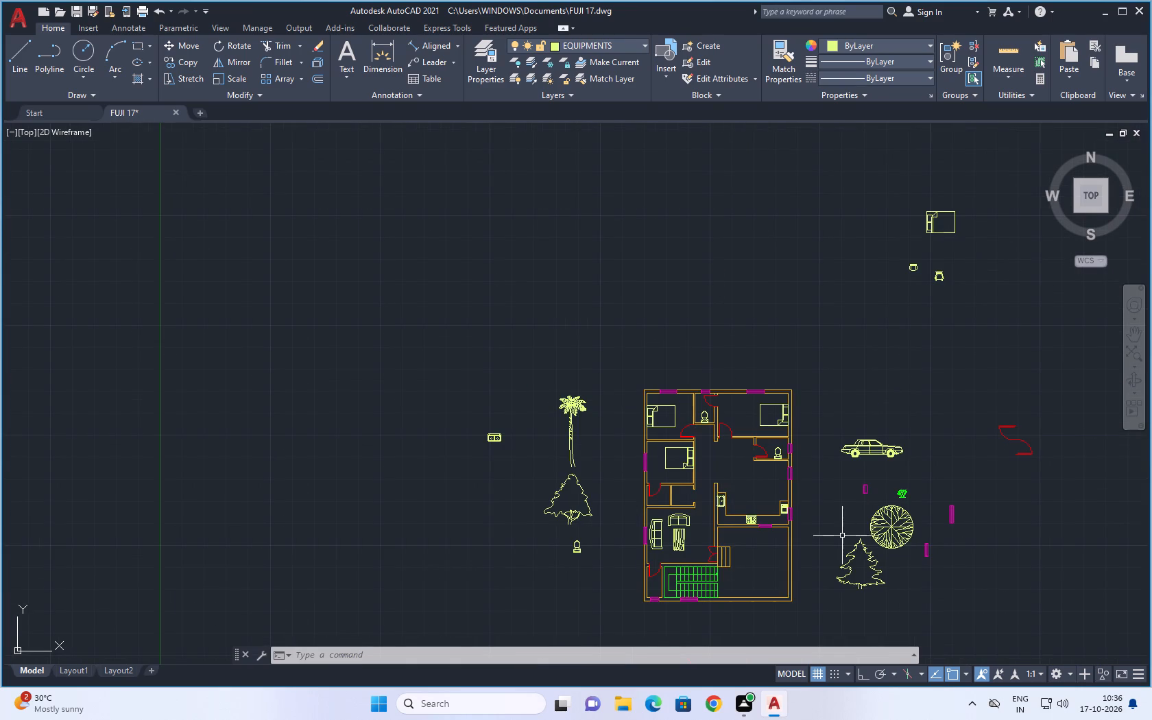
middle_drag(841, 536, 821, 449)
scroll(758, 472, up, 1)
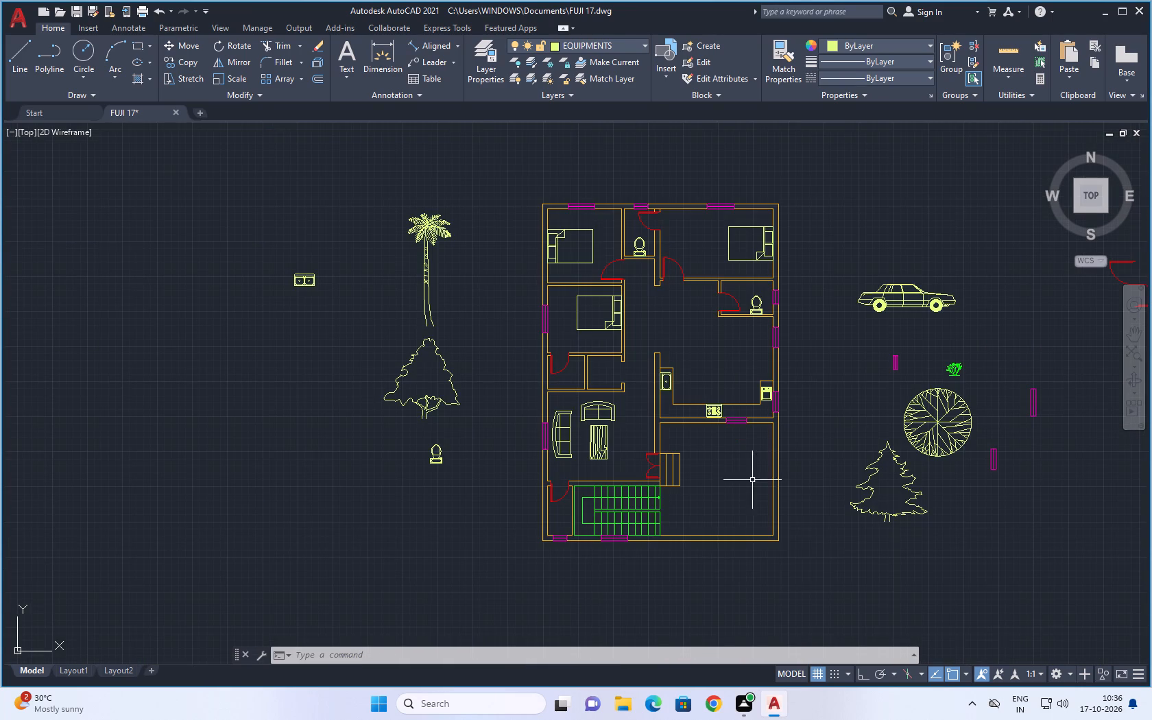
scroll(845, 599, down, 1)
middle_drag(839, 596, 839, 555)
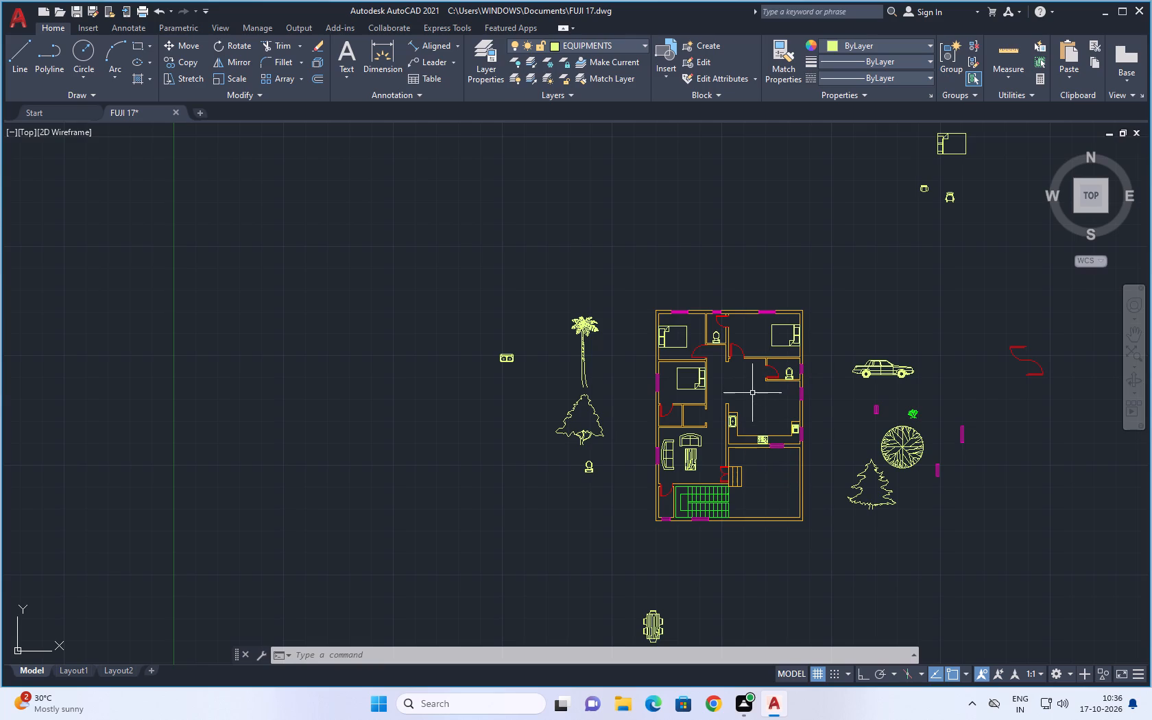
scroll(752, 393, up, 1)
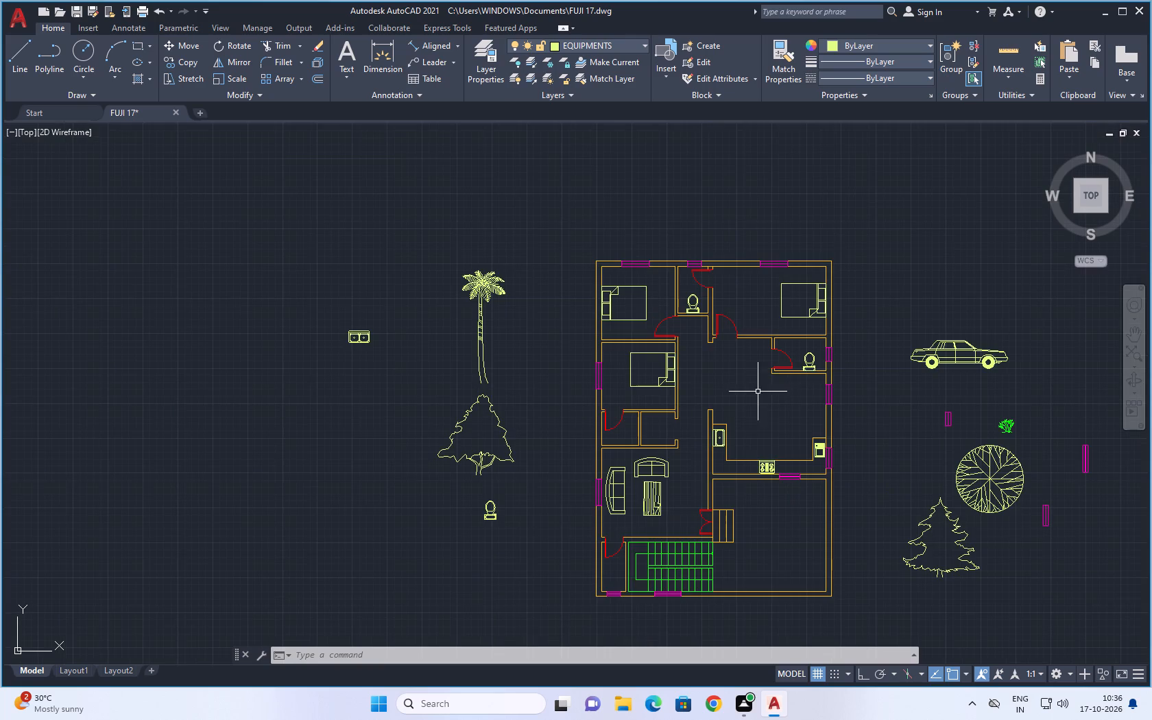
middle_drag(763, 407, 746, 367)
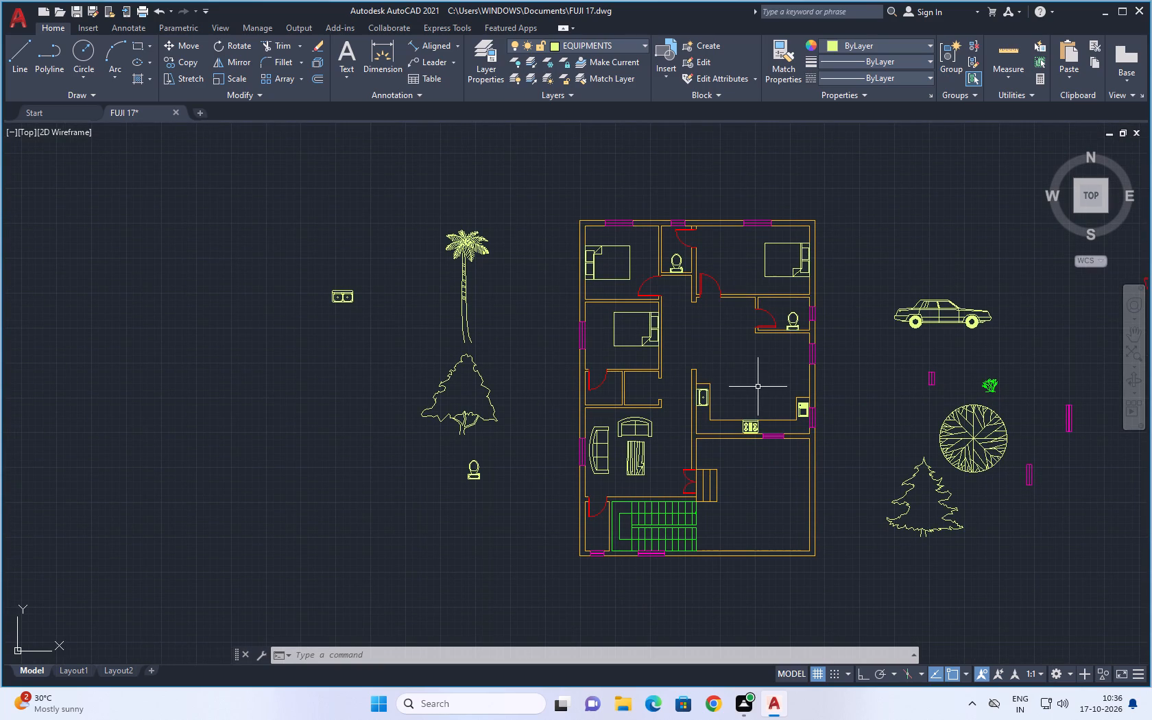
scroll(763, 394, down, 1)
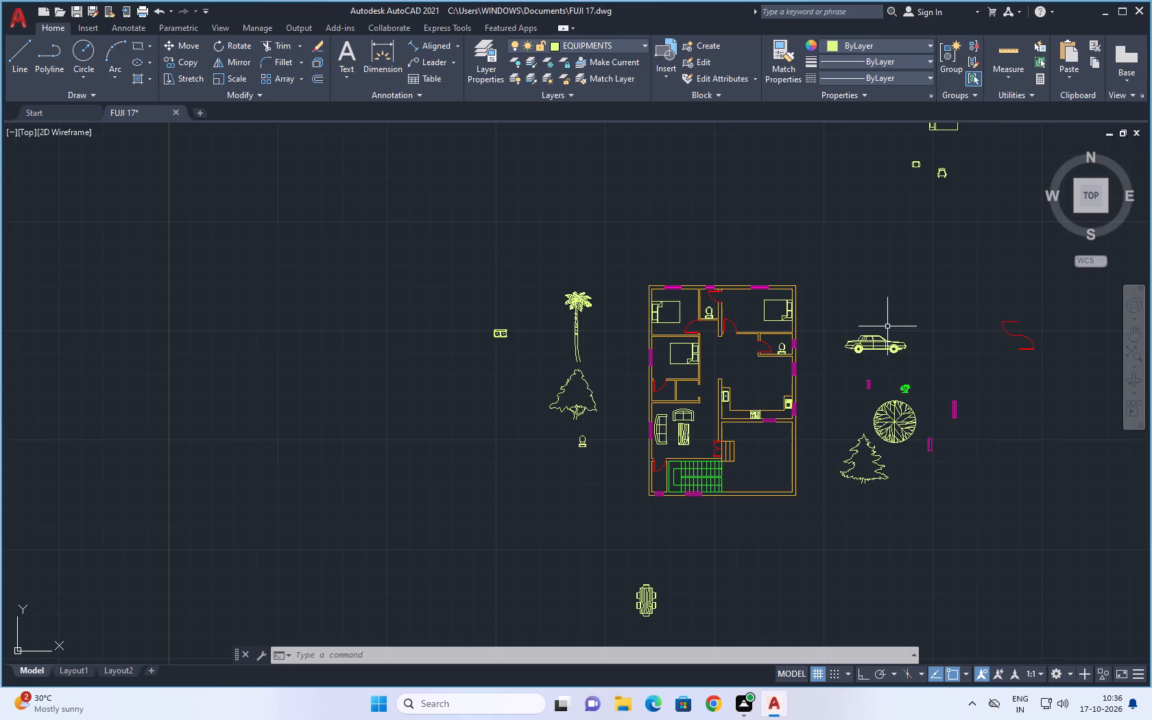
scroll(889, 326, down, 1)
middle_drag(918, 317, 880, 357)
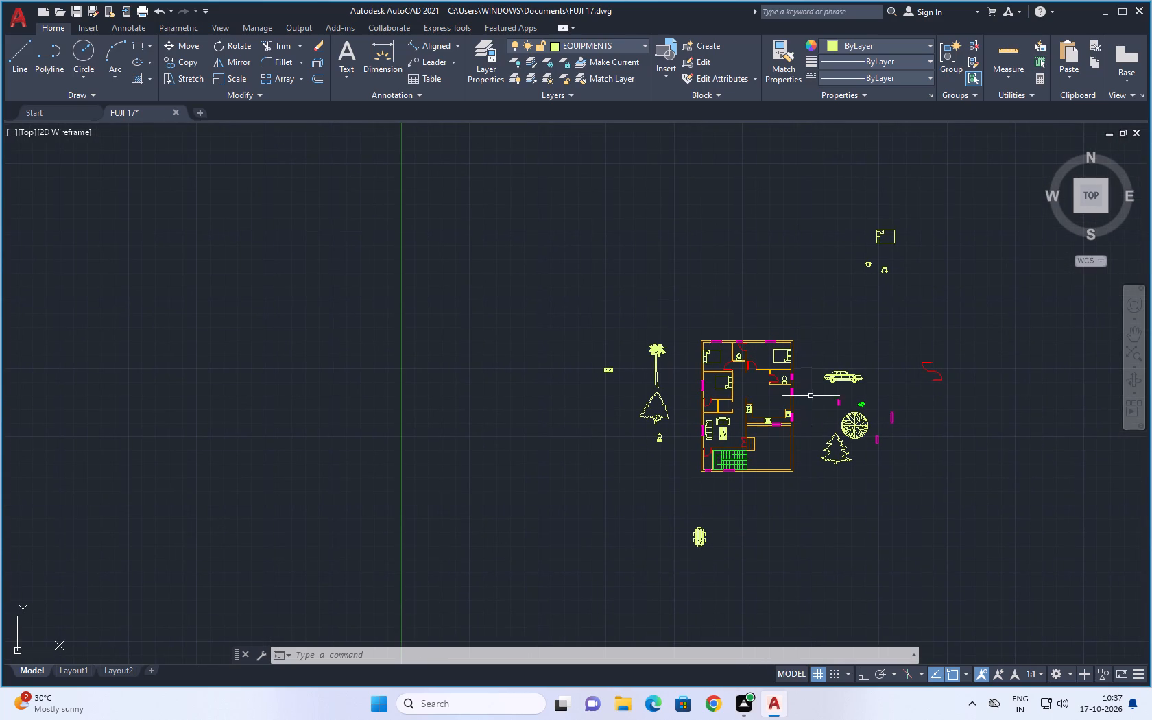
scroll(737, 517, up, 2)
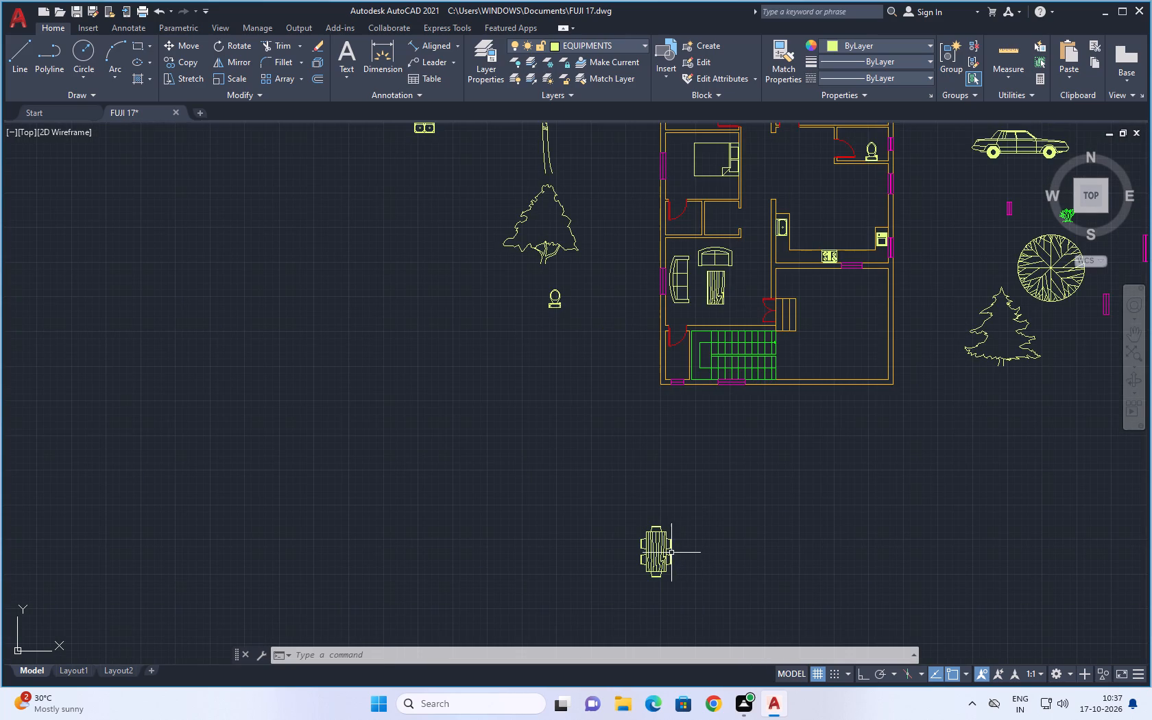
Rotate the dining table south of the plan a quarter turn about its northwest corner, so its long side runs east-west.
click(661, 555)
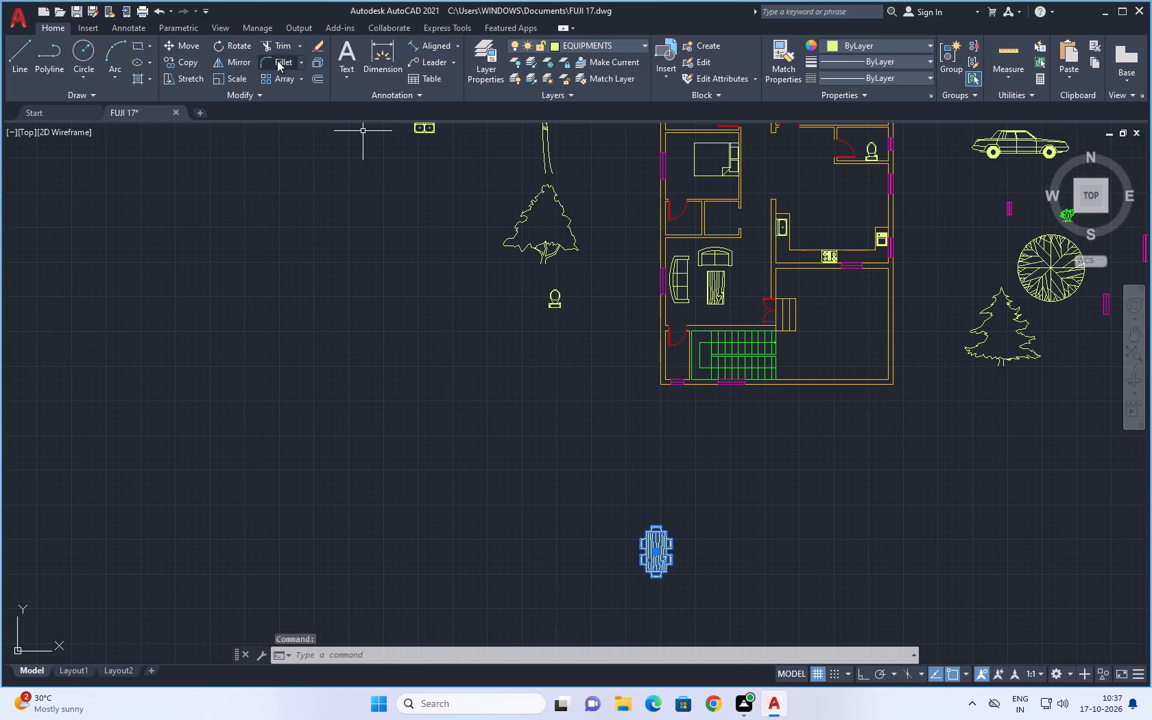
click(237, 45)
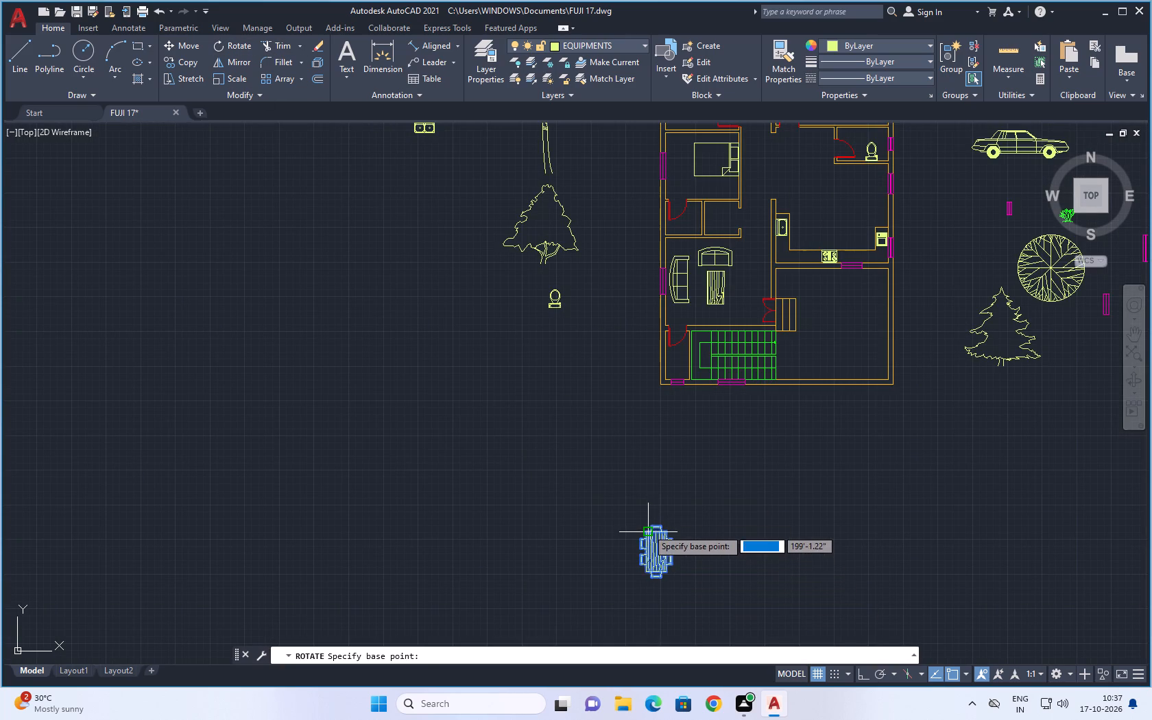
click(647, 529)
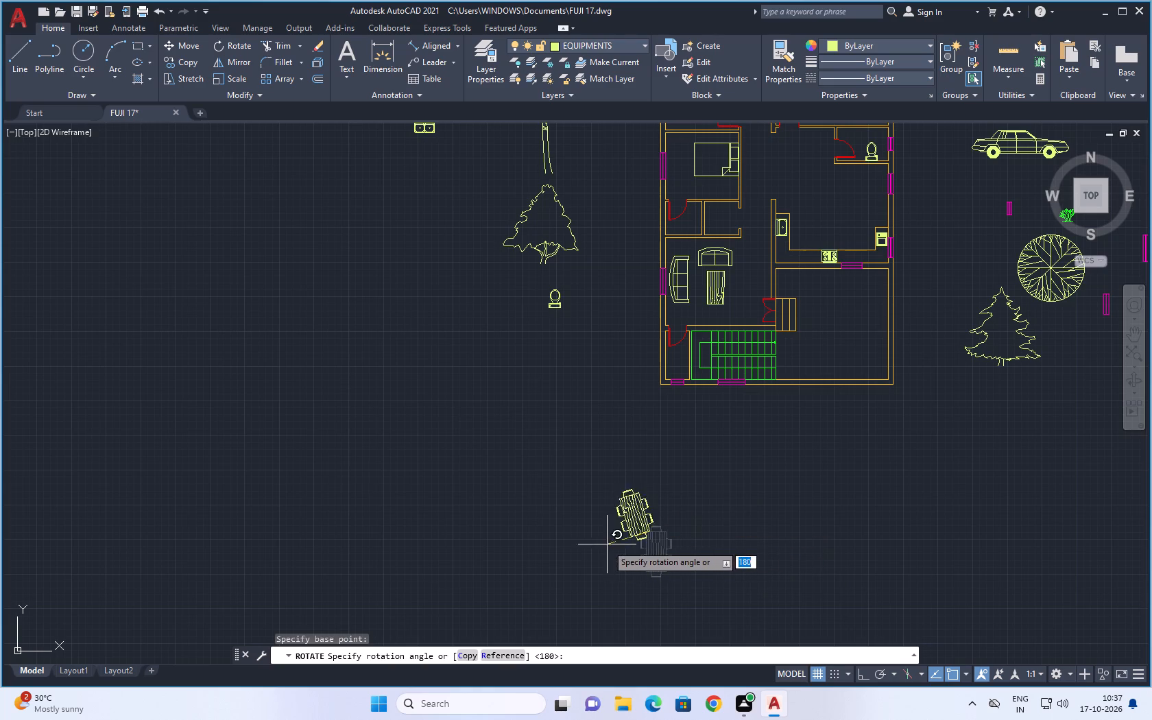
click(649, 468)
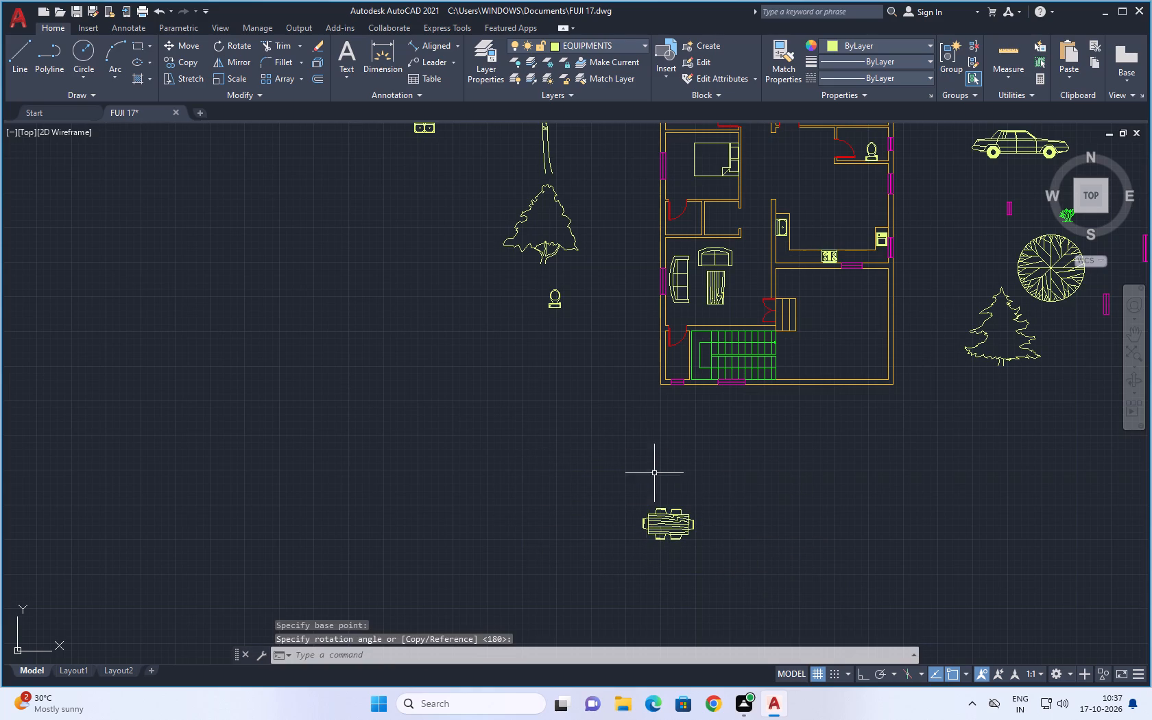
Move the dining table by its centre into the space between the kitchen counter and the east bathroom, and clear the selection.
click(742, 492)
click(605, 551)
scroll(658, 532, up, 3)
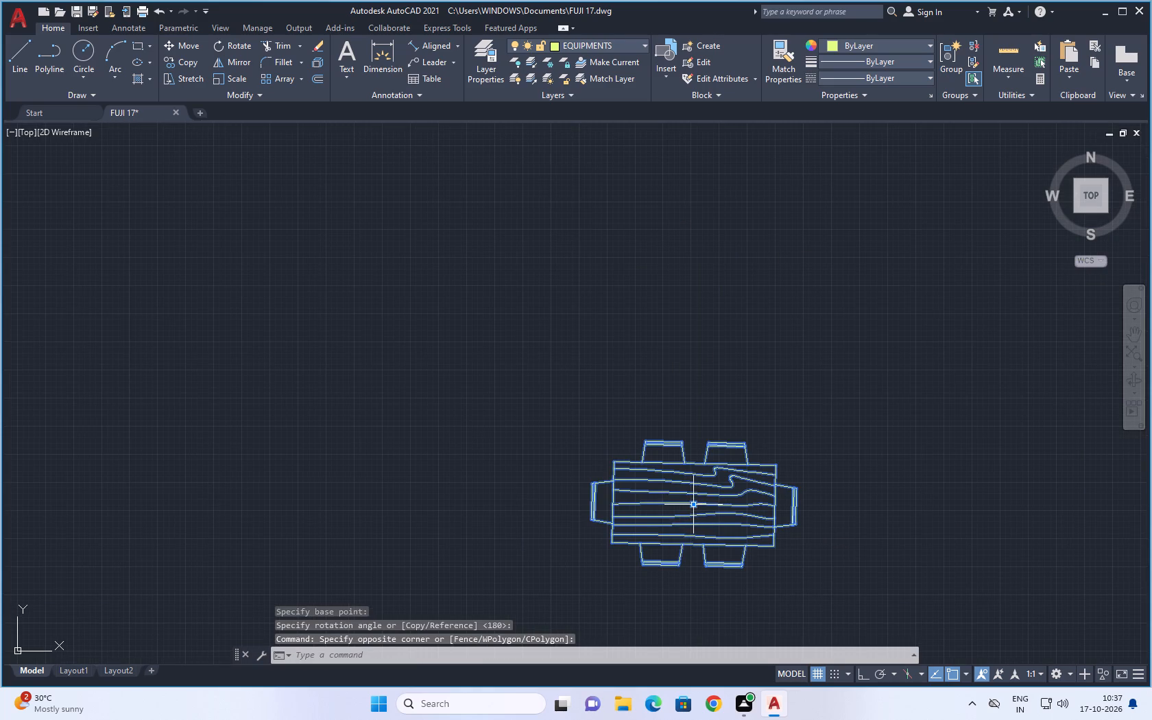
click(693, 505)
scroll(900, 373, down, 4)
middle_drag(918, 354, 776, 573)
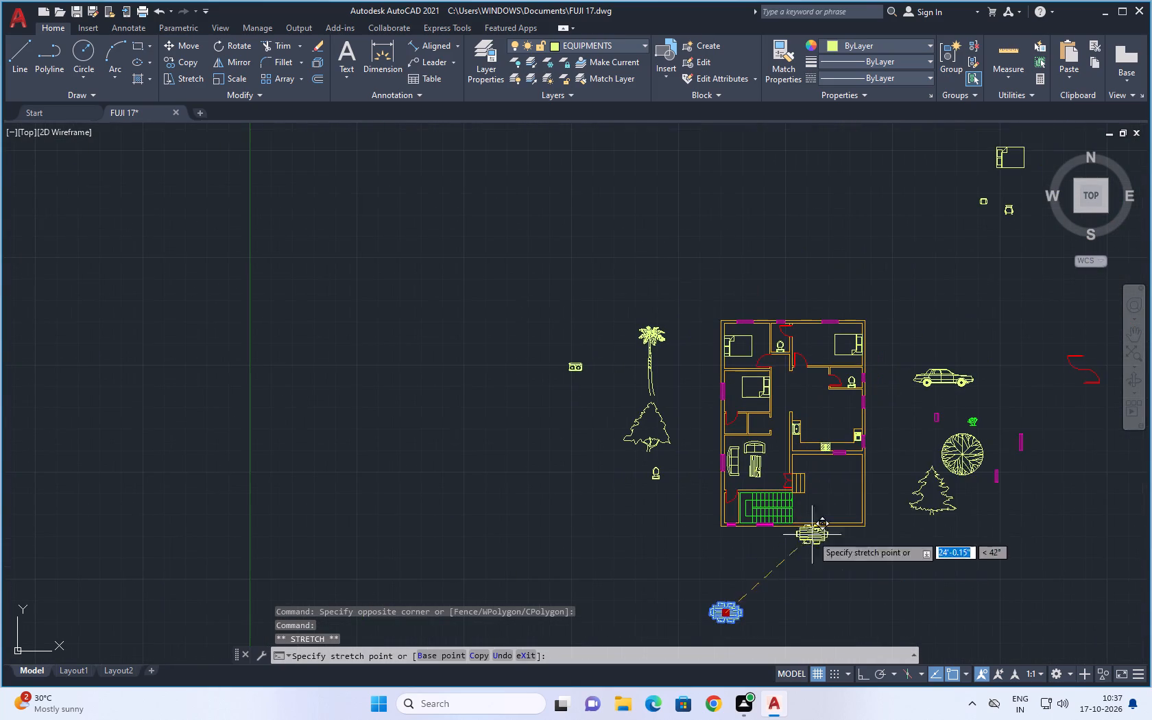
scroll(841, 419, up, 3)
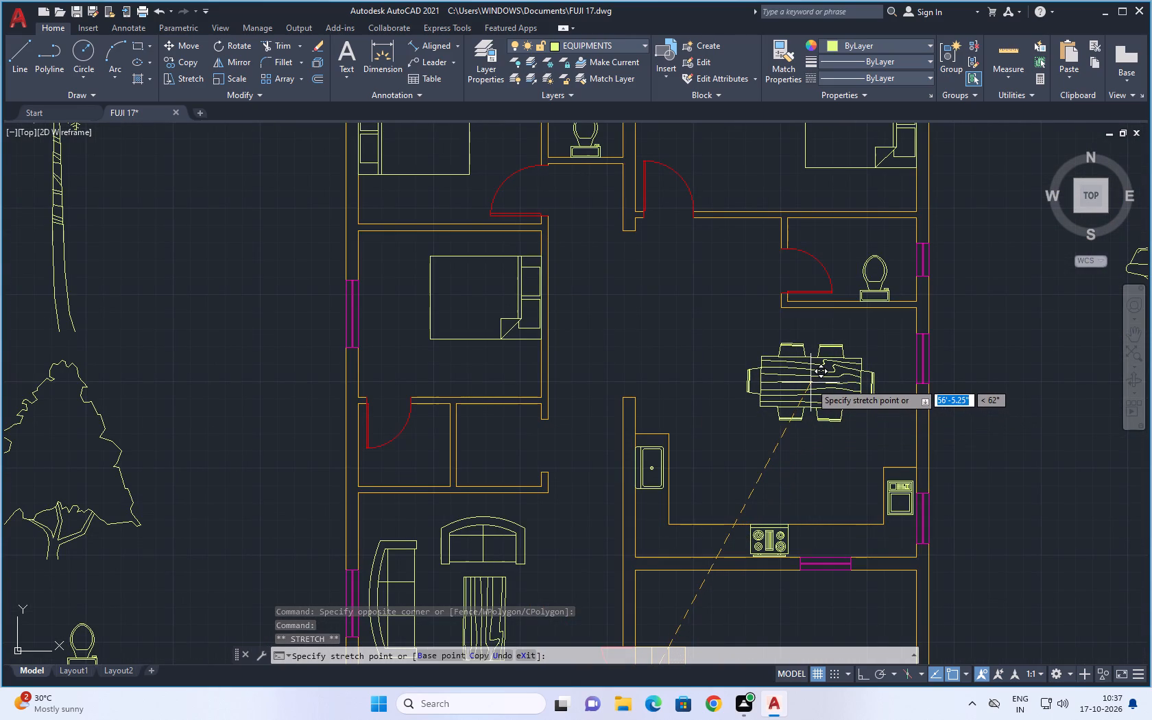
click(807, 381)
scroll(956, 442, down, 2)
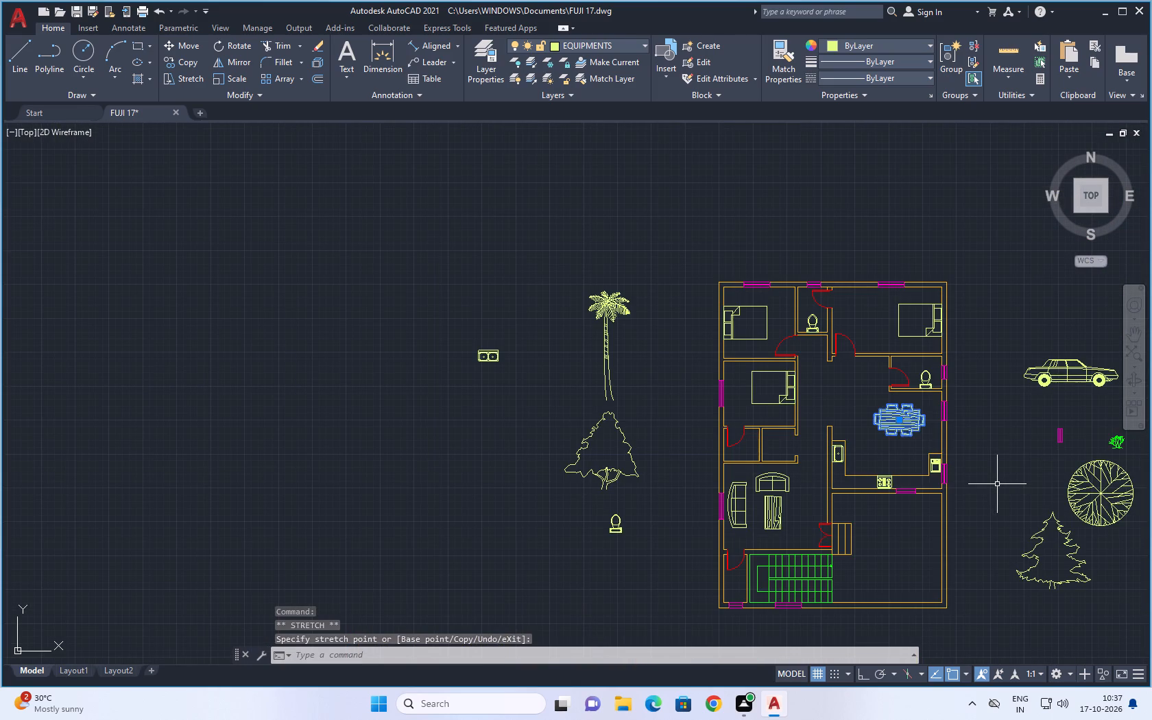
key(Escape)
key(Escape)
key(Escape)
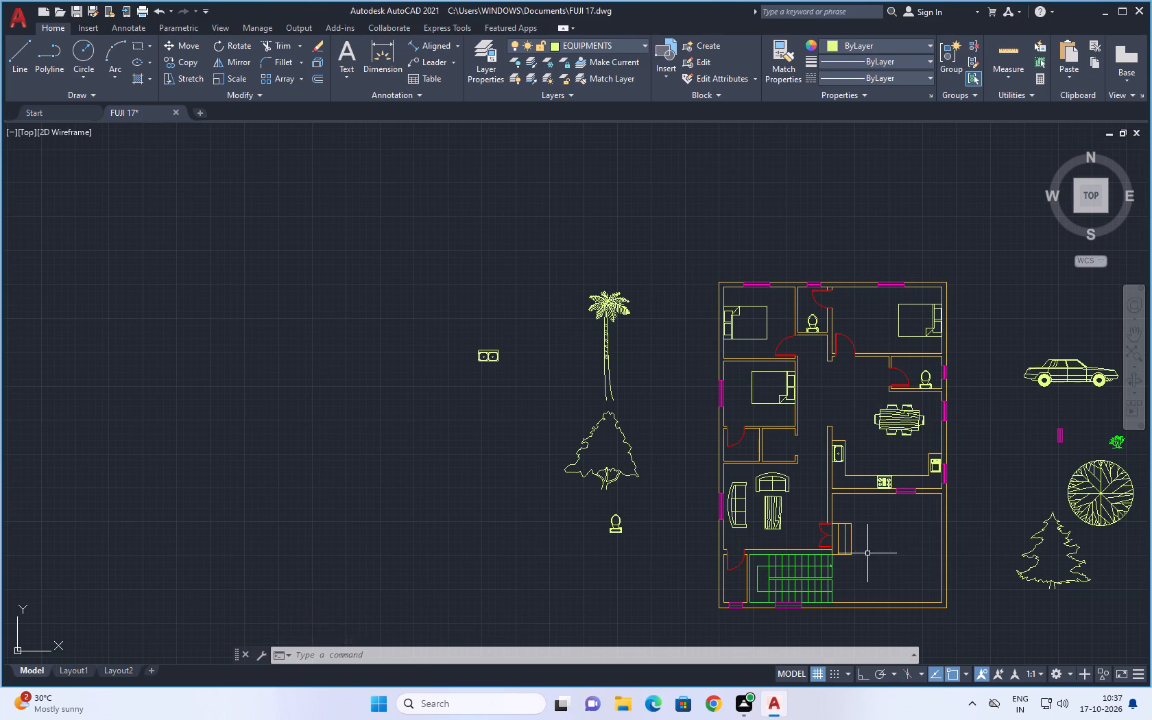
Change all lines of the entrance steps outside the double door to the STAIRCASE layer and clear the selection.
scroll(865, 553, up, 3)
click(832, 409)
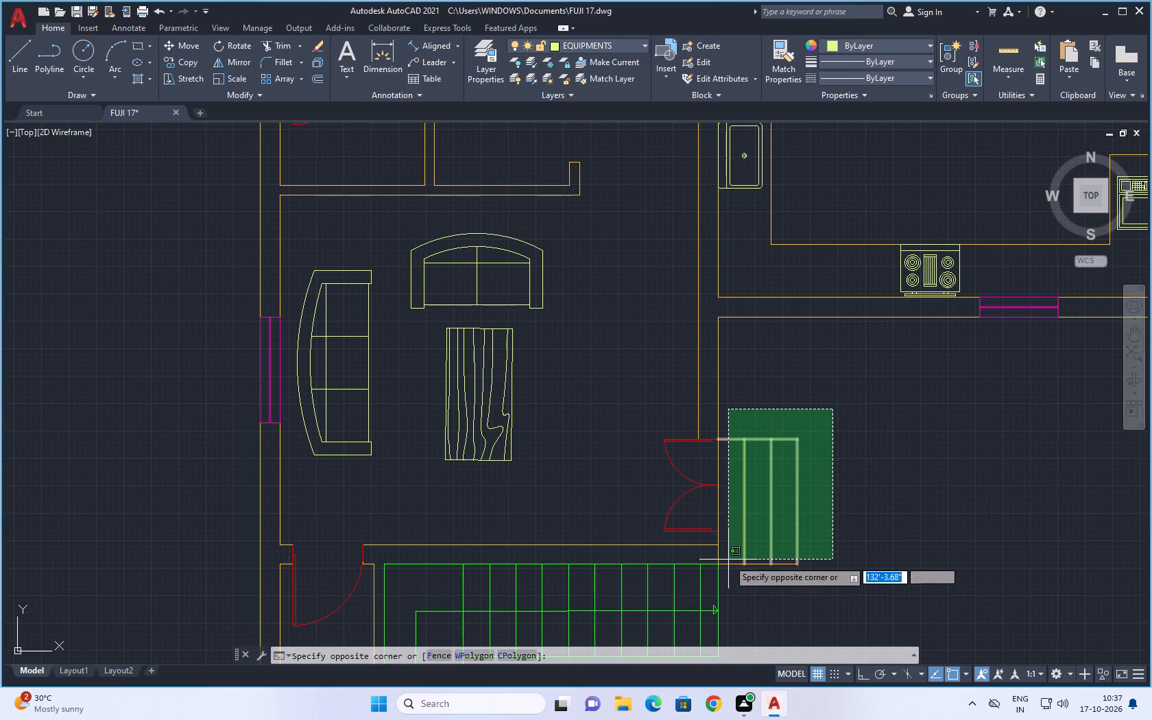
click(739, 588)
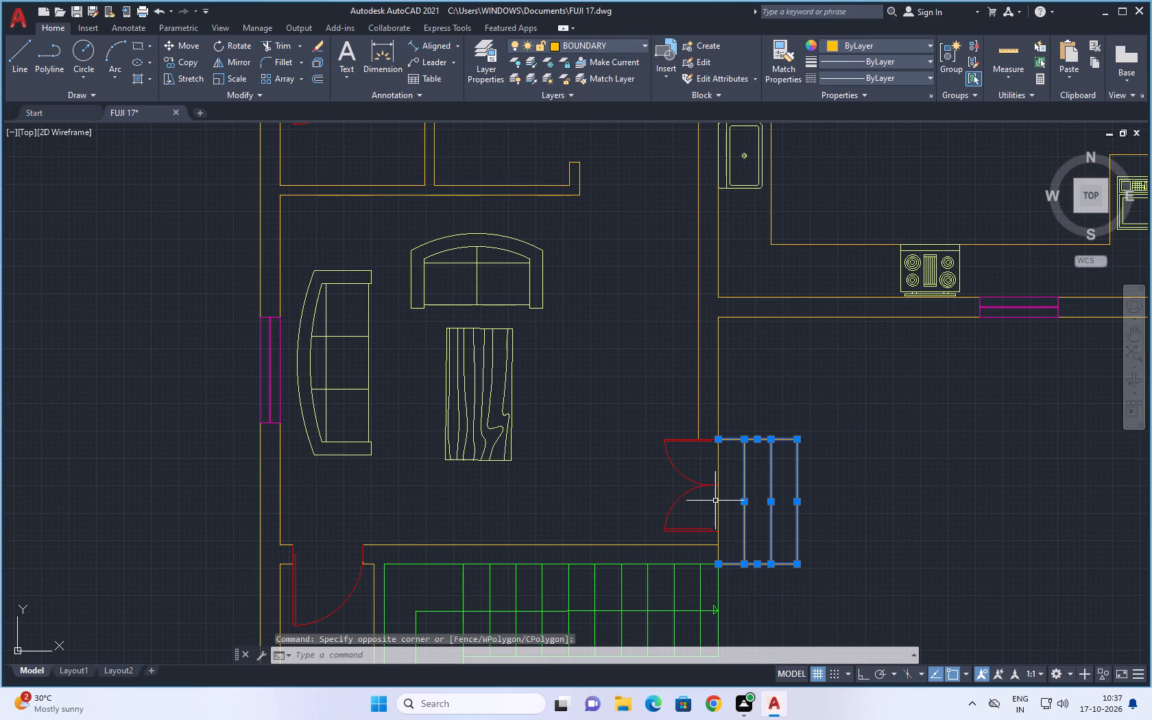
click(719, 503)
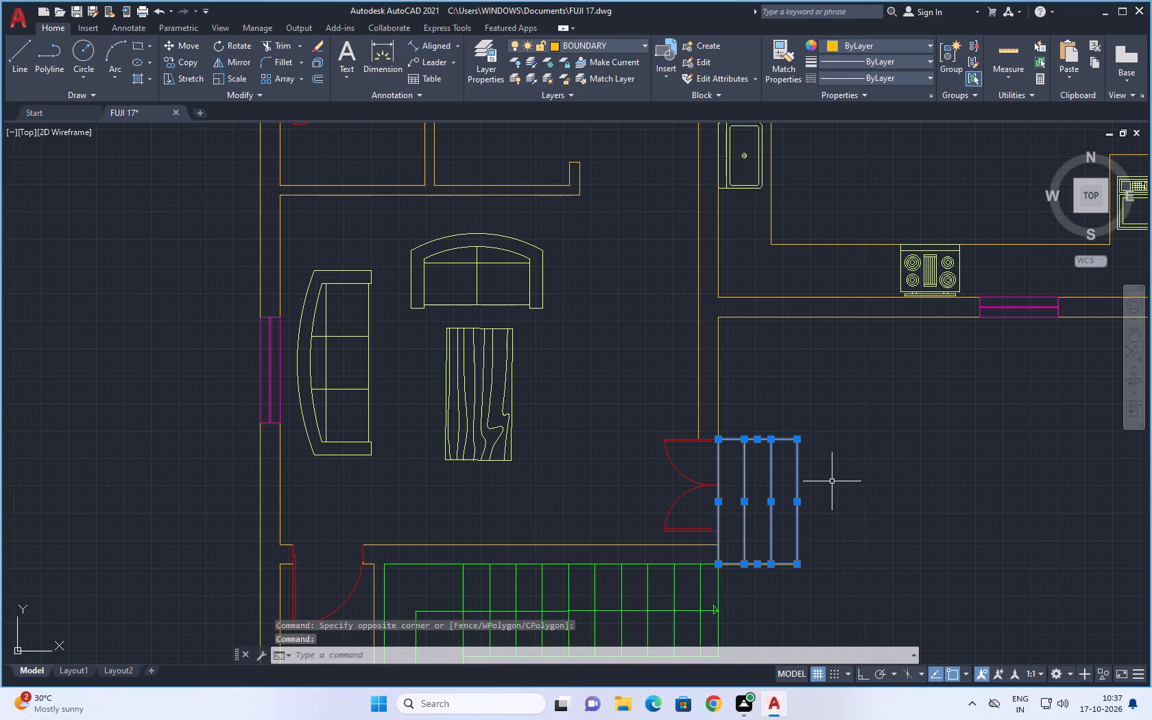
scroll(821, 470, up, 1)
click(763, 421)
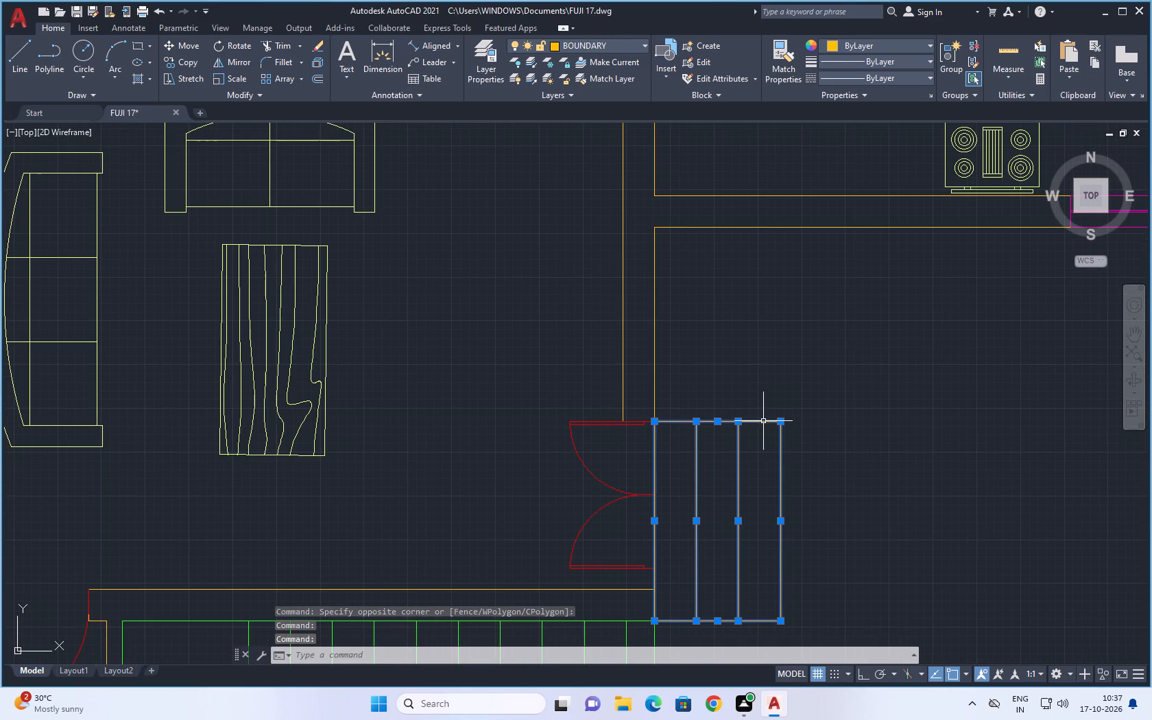
click(677, 421)
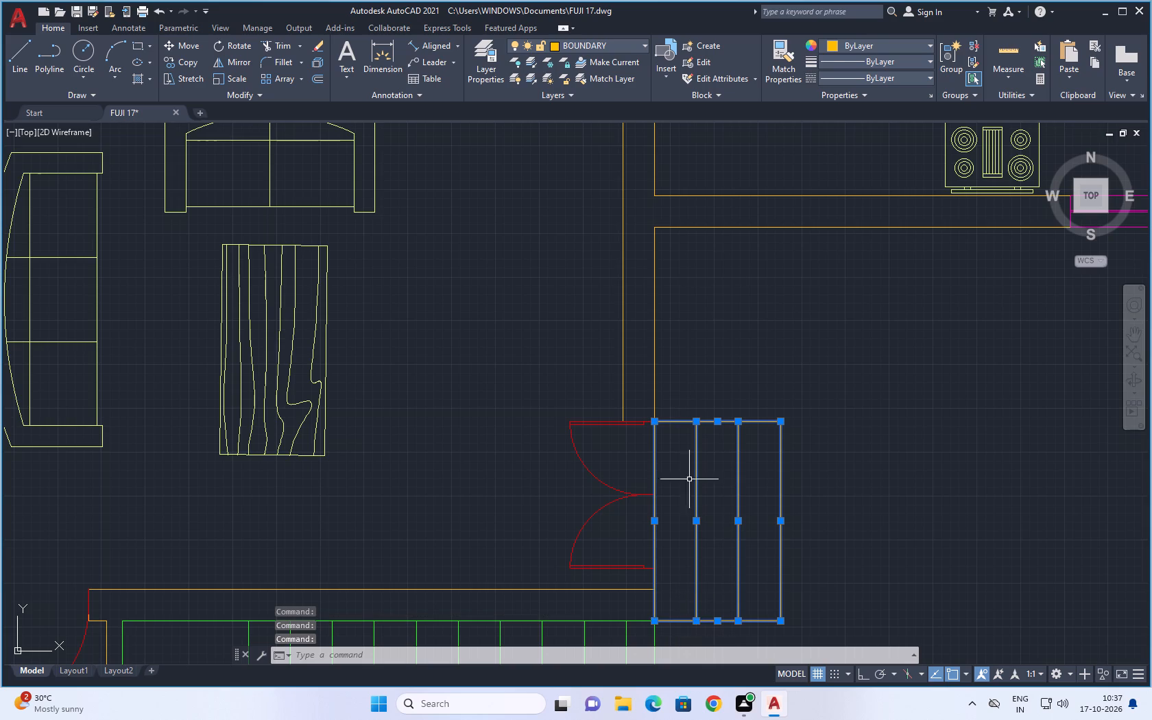
click(629, 43)
click(604, 123)
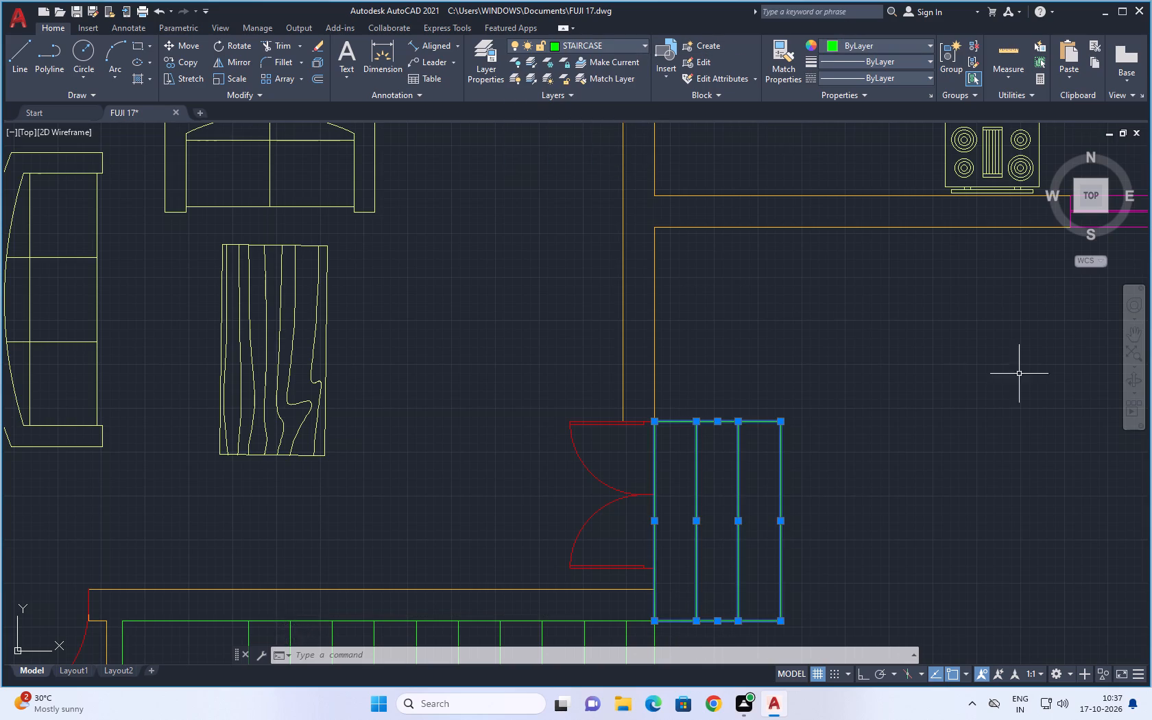
scroll(1038, 400, down, 2)
middle_drag(1001, 436, 979, 403)
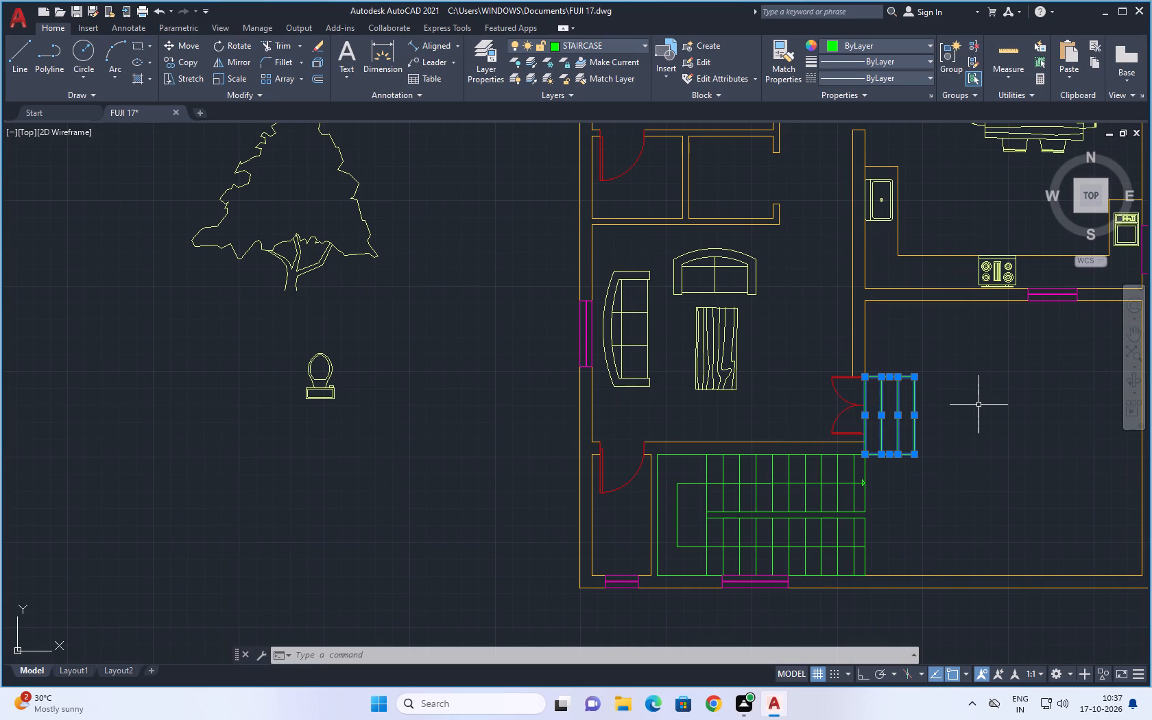
key(Escape)
Make BOUNDARY the current layer for drawing wall lines.
scroll(993, 433, down, 1)
middle_drag(1005, 426, 996, 421)
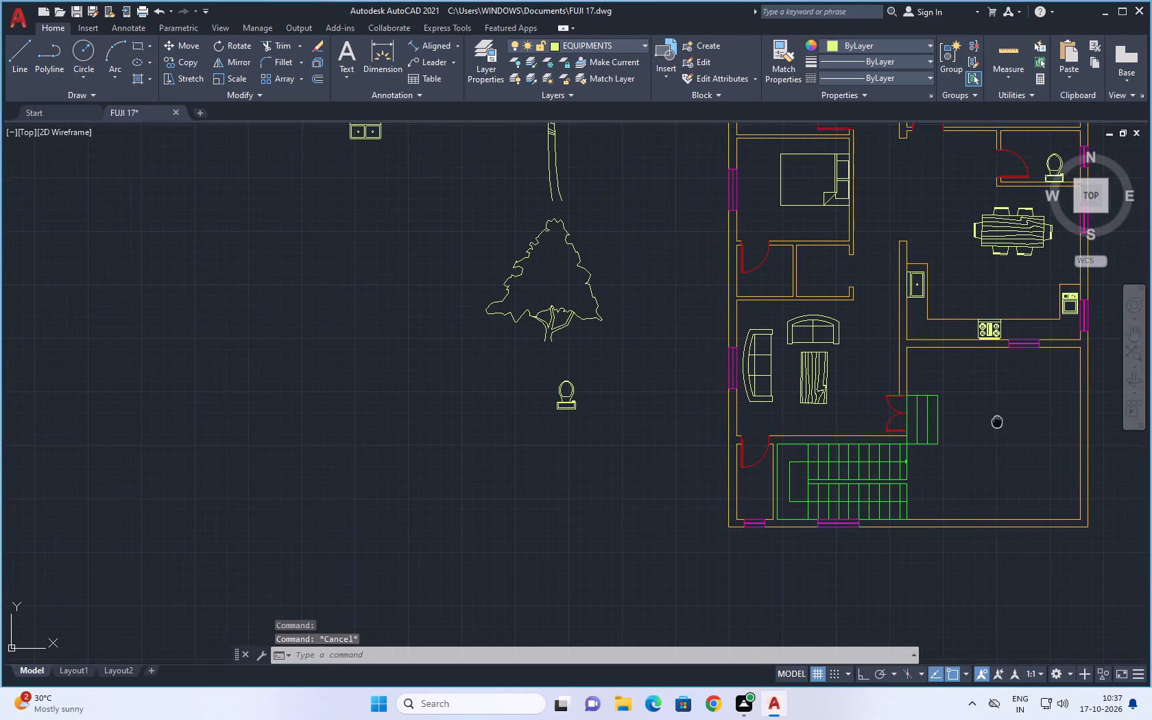
middle_drag(996, 421, 979, 413)
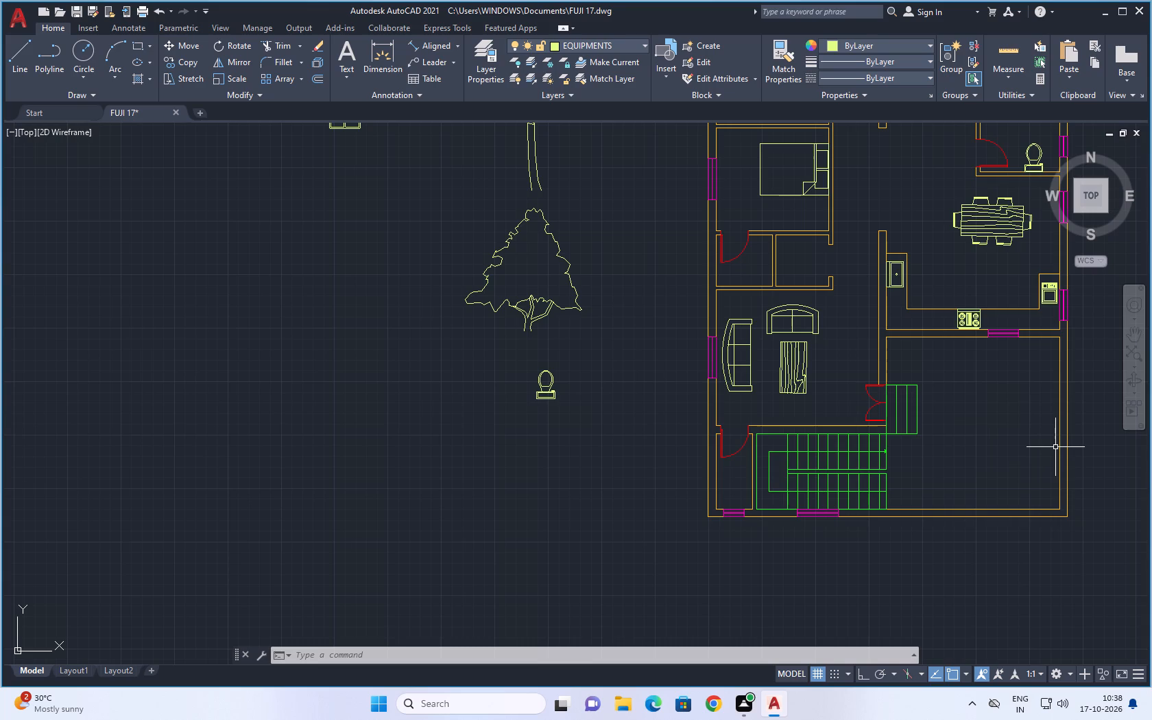
scroll(1055, 447, up, 1)
scroll(1070, 451, down, 2)
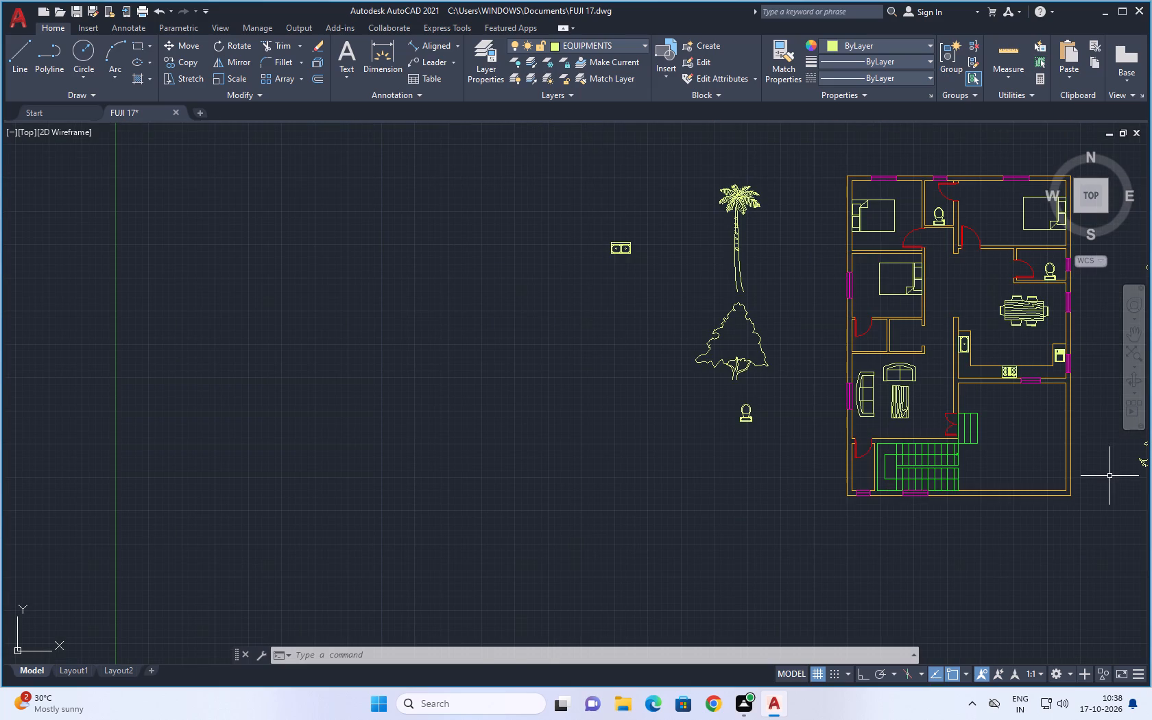
middle_drag(1109, 475, 920, 461)
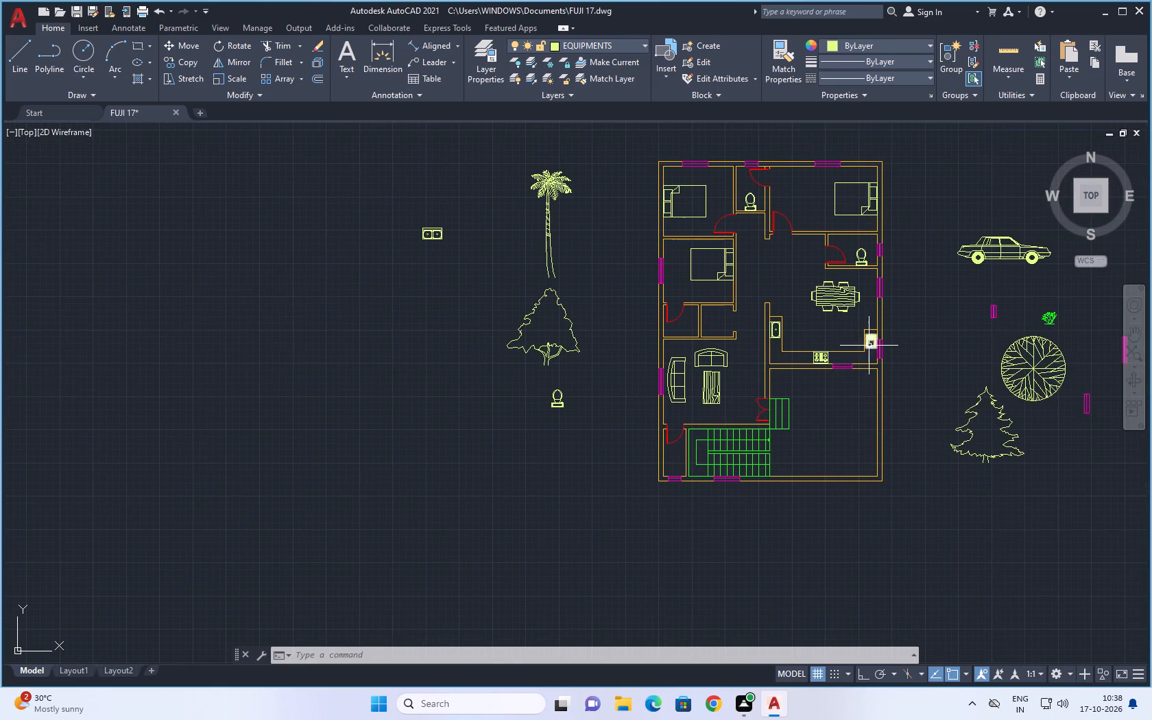
scroll(869, 346, up, 1)
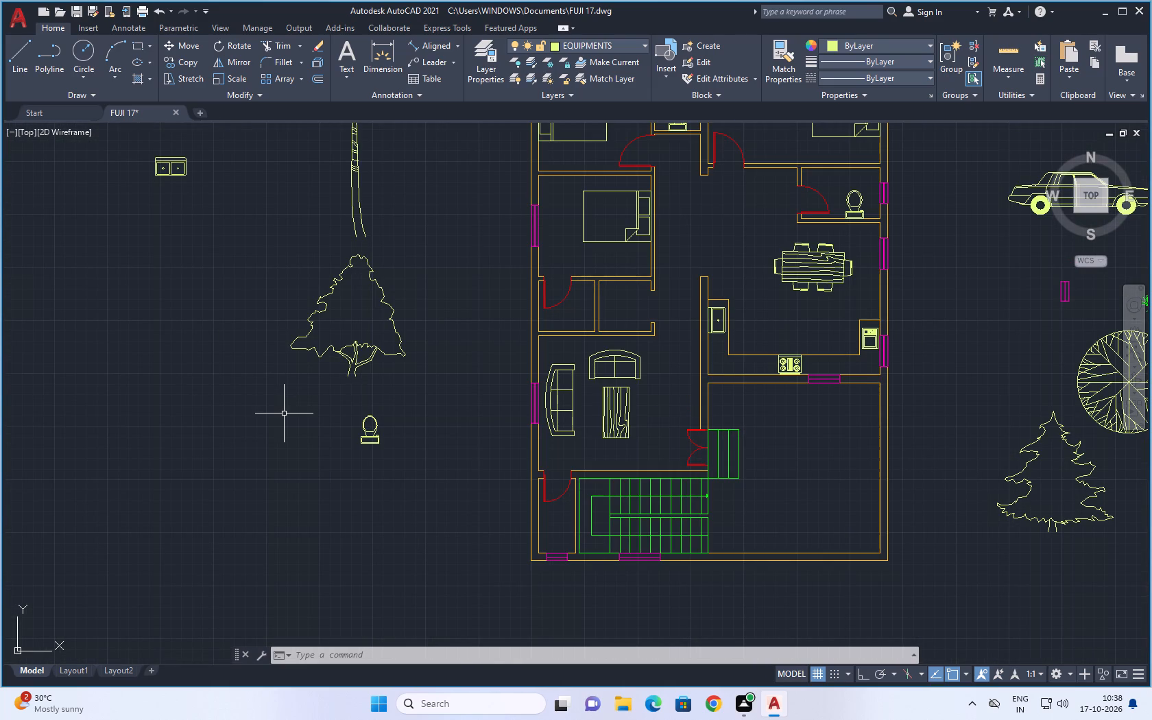
click(12, 59)
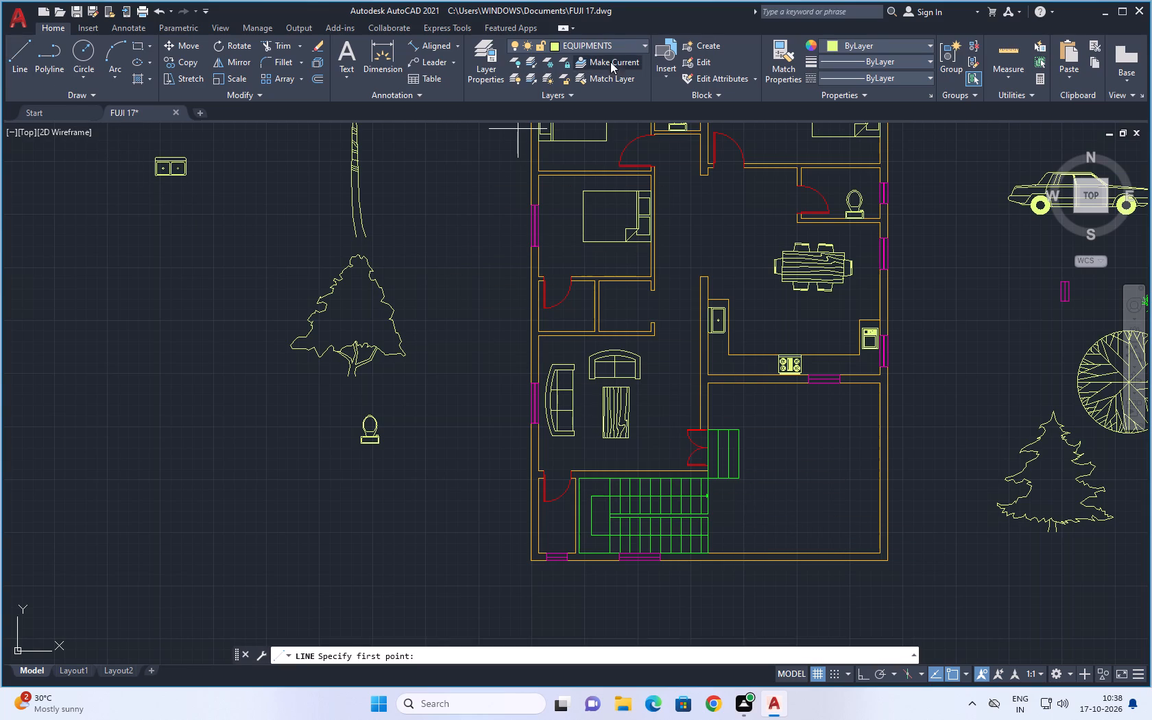
click(620, 45)
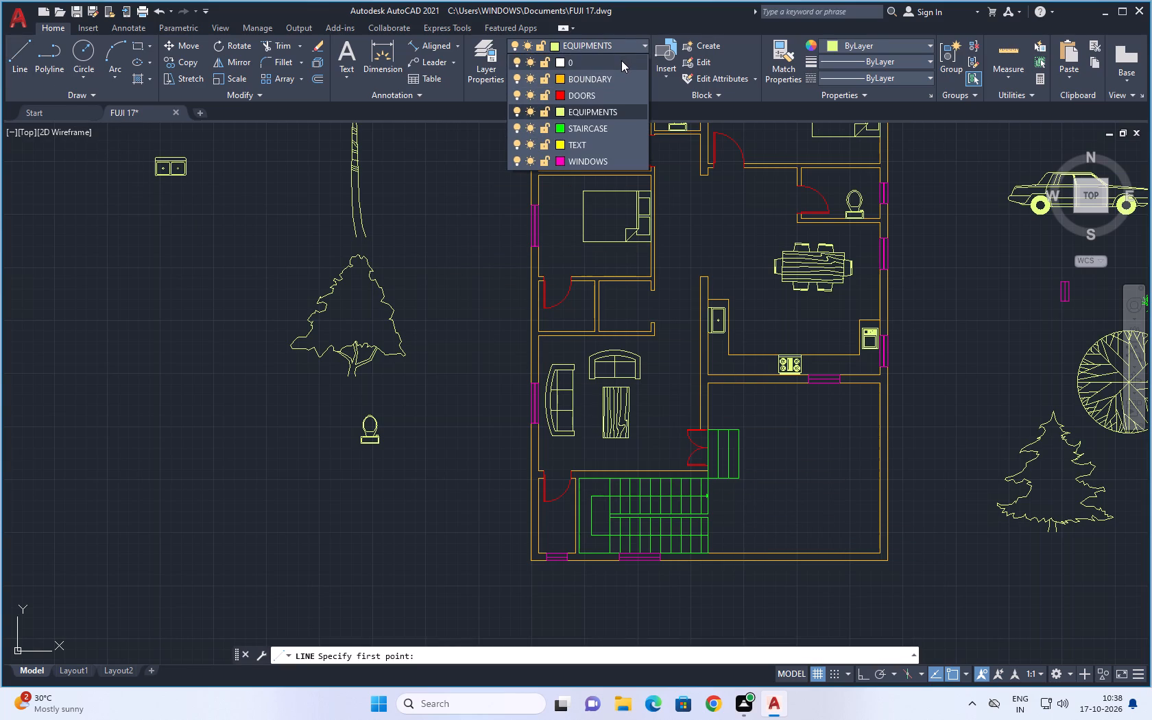
click(614, 75)
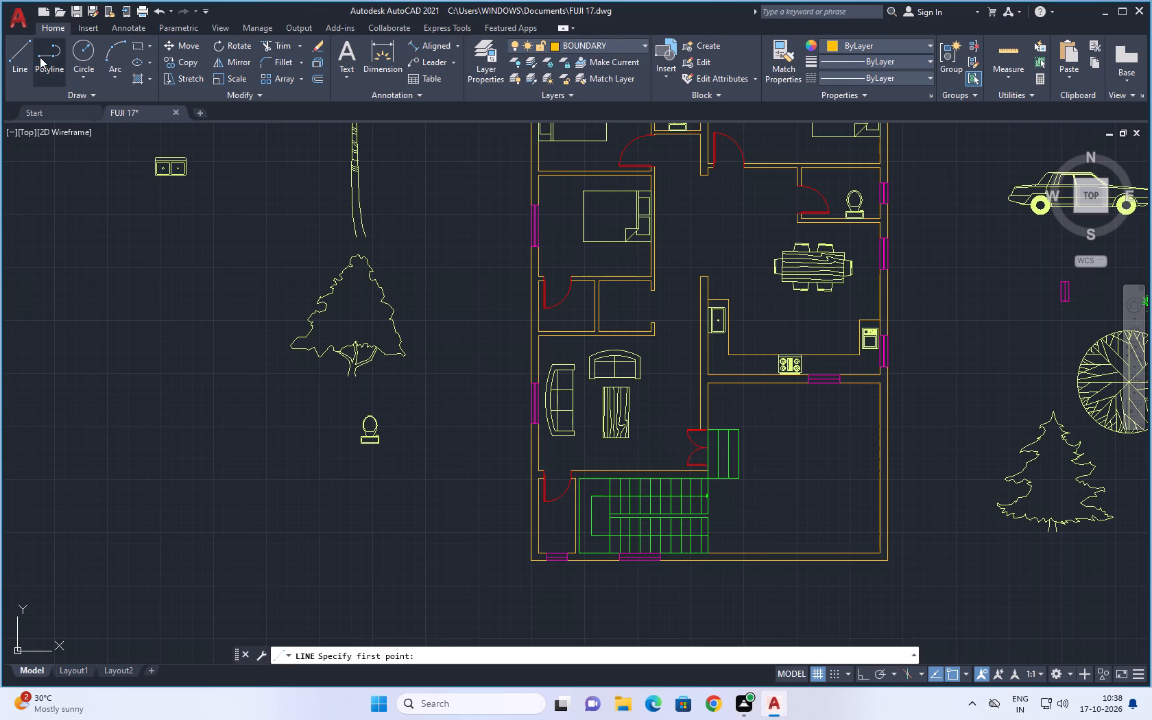
Draw a 9" line across the east wall, extending the south face of the kitchen's south wall to the outer face.
click(24, 49)
scroll(930, 380, up, 2)
scroll(724, 421, up, 2)
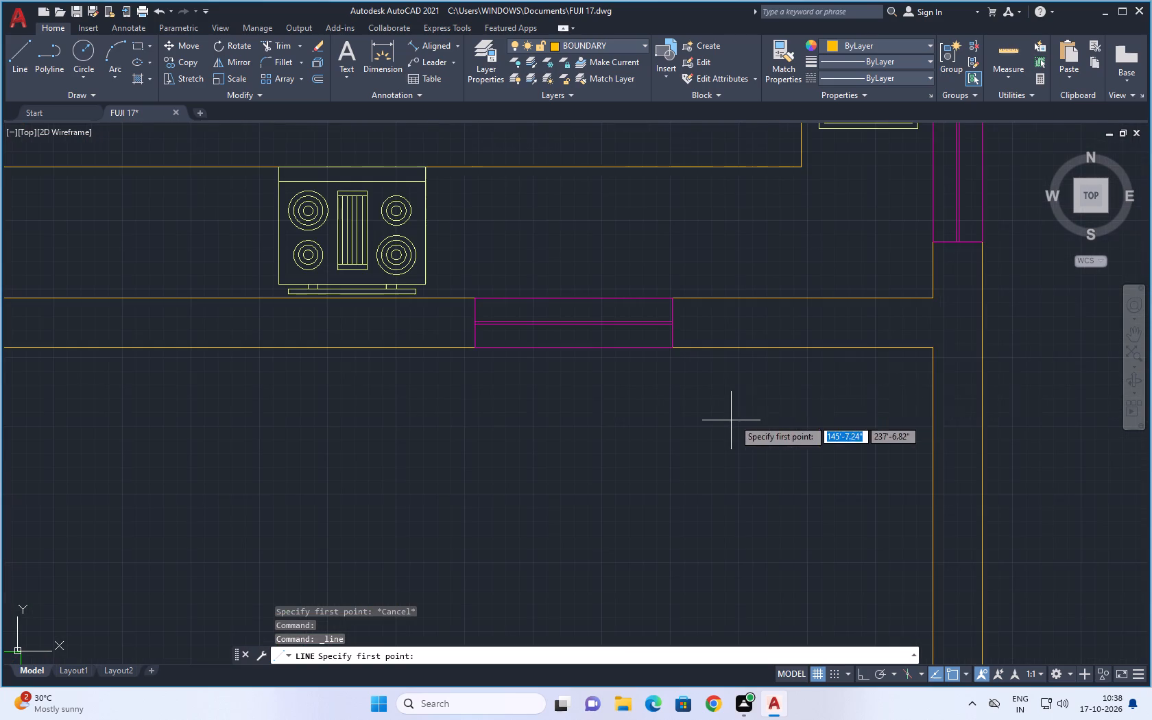
click(932, 346)
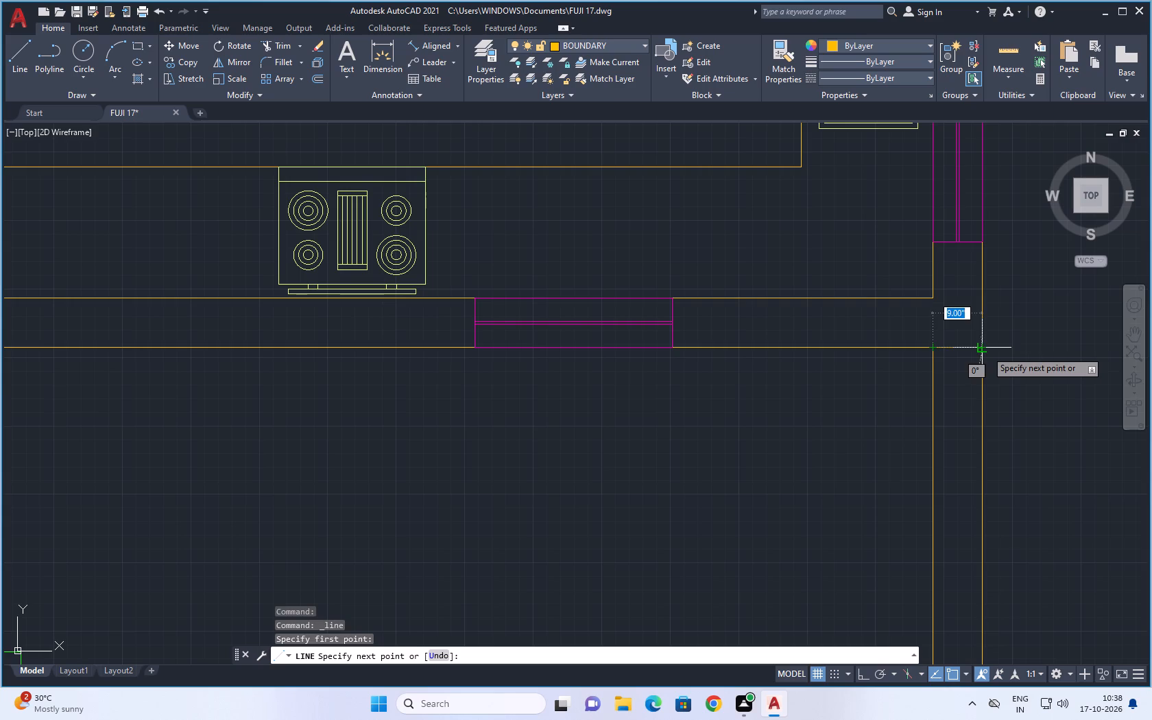
click(986, 350)
scroll(1023, 412, down, 5)
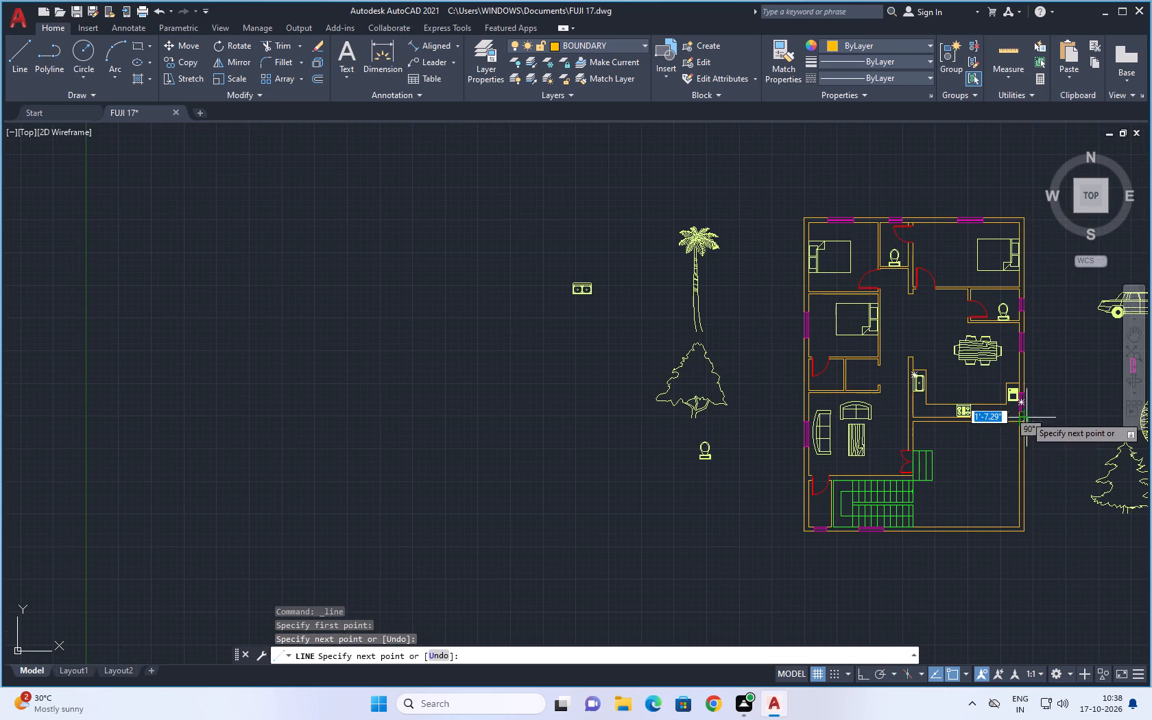
key(Escape)
Draw a line across the south wall's thickness from the staircase's southeast corner to the outer wall face.
scroll(948, 548, up, 2)
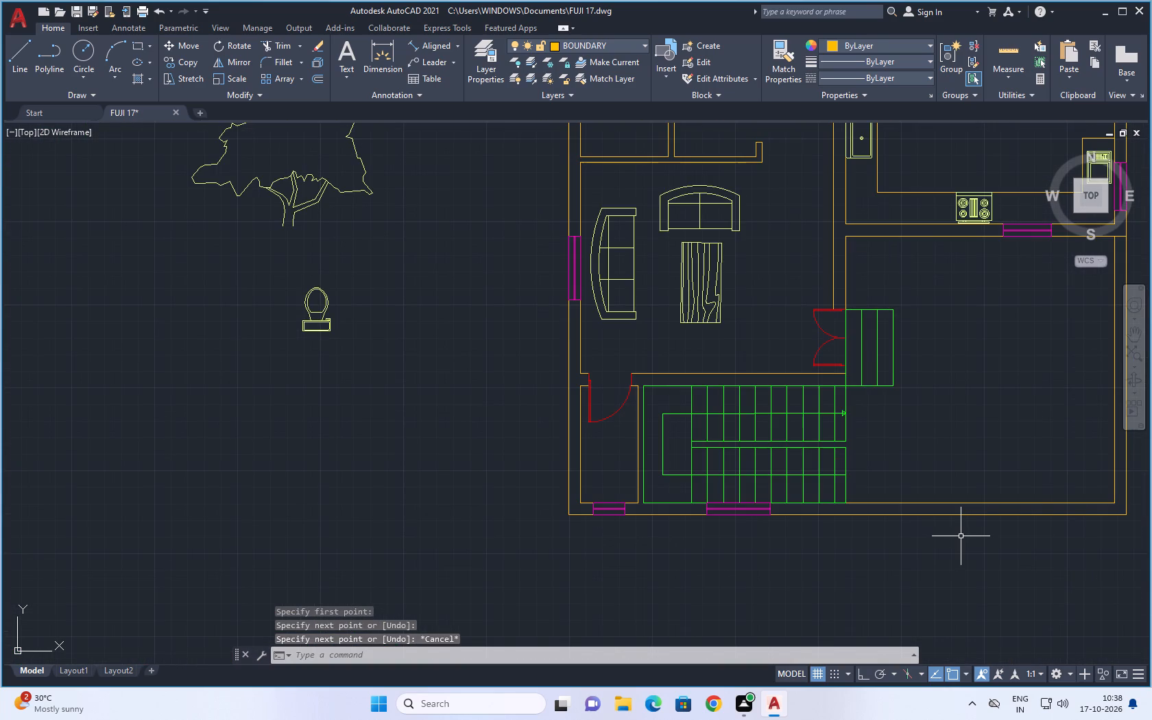
scroll(945, 535, up, 1)
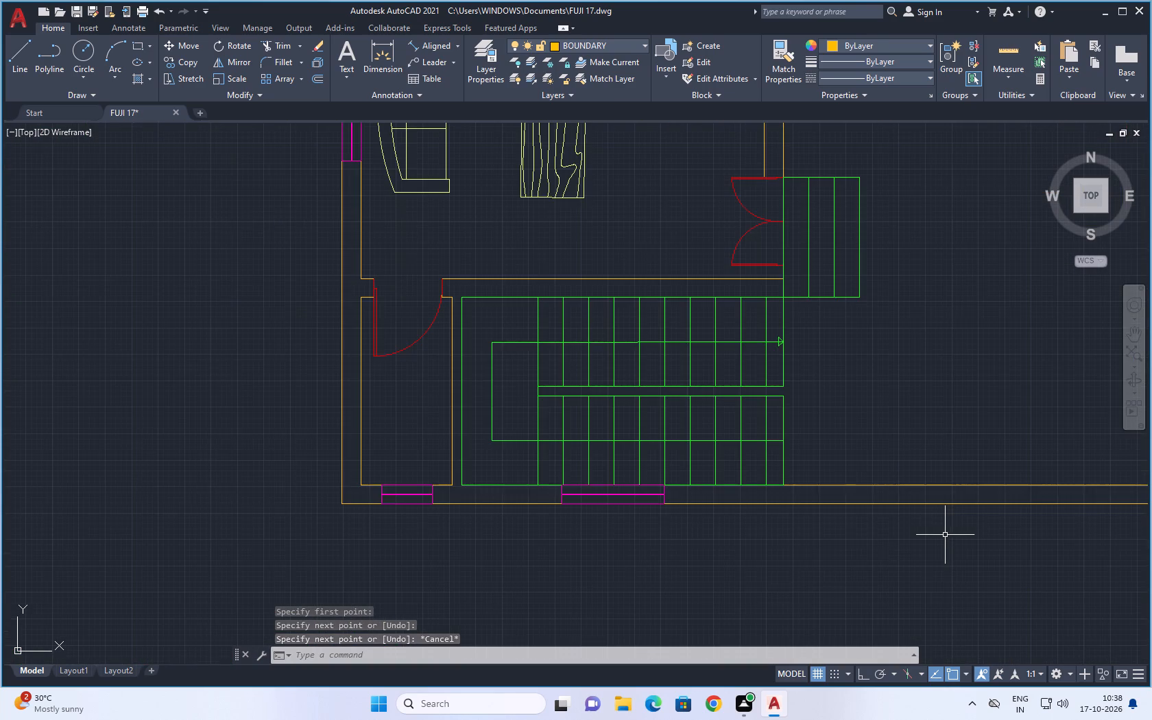
key(space)
scroll(782, 488, up, 2)
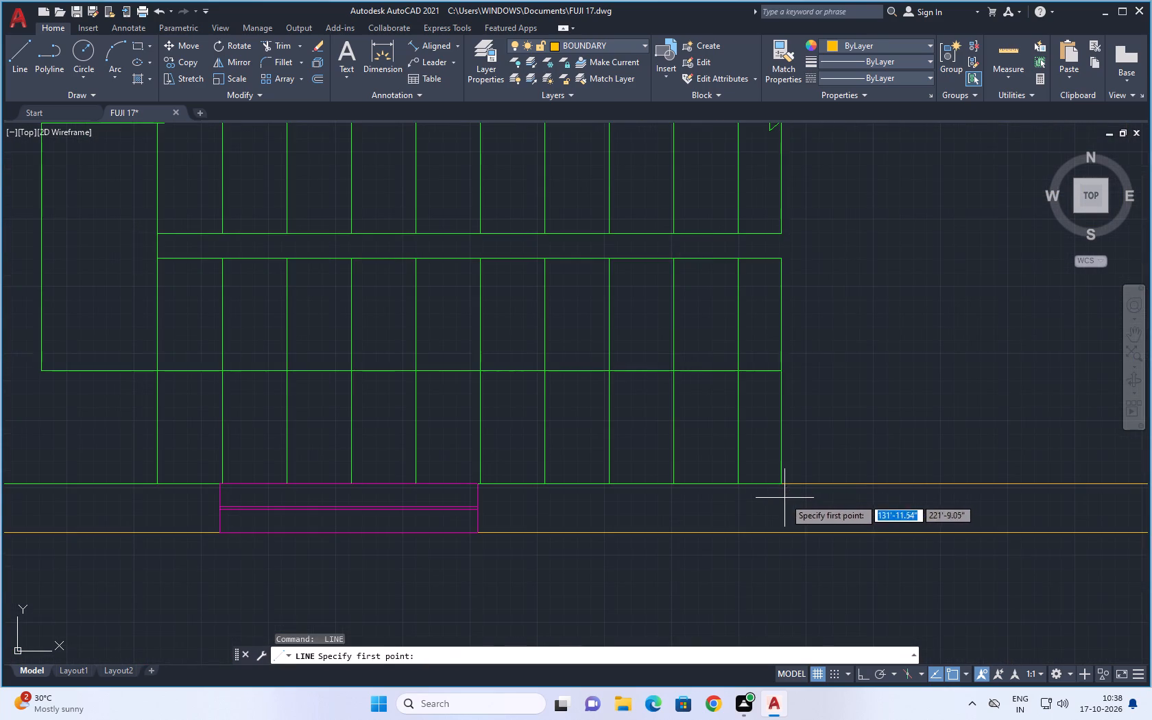
click(780, 487)
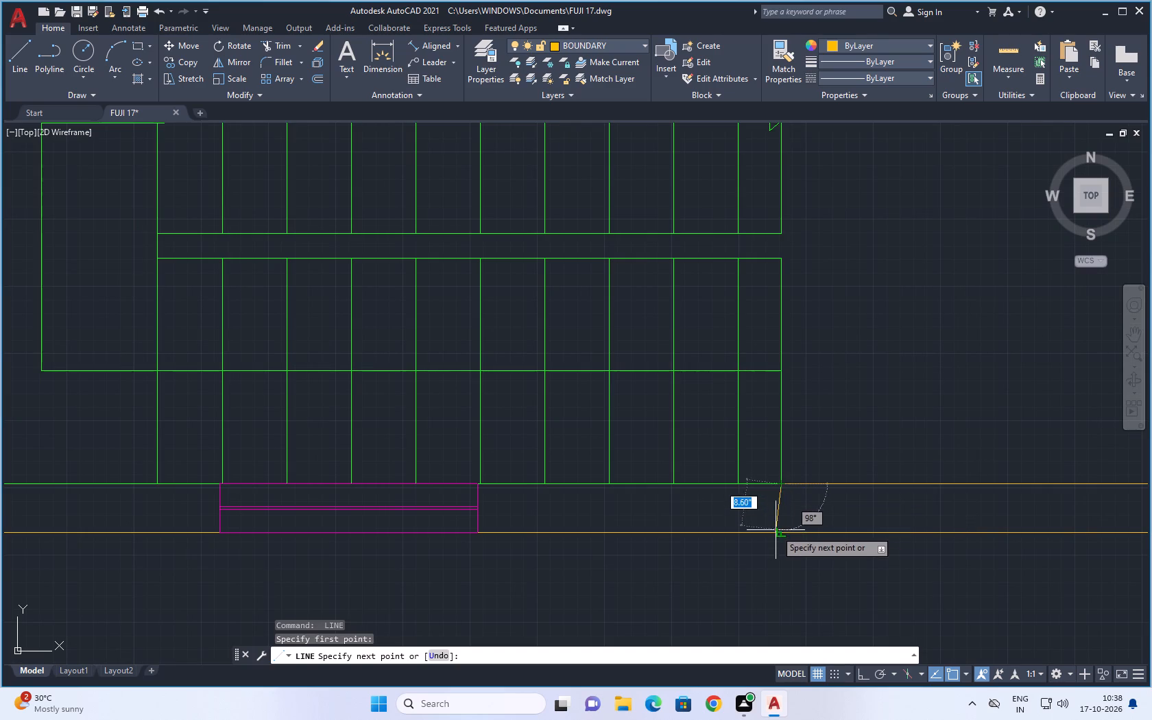
click(781, 534)
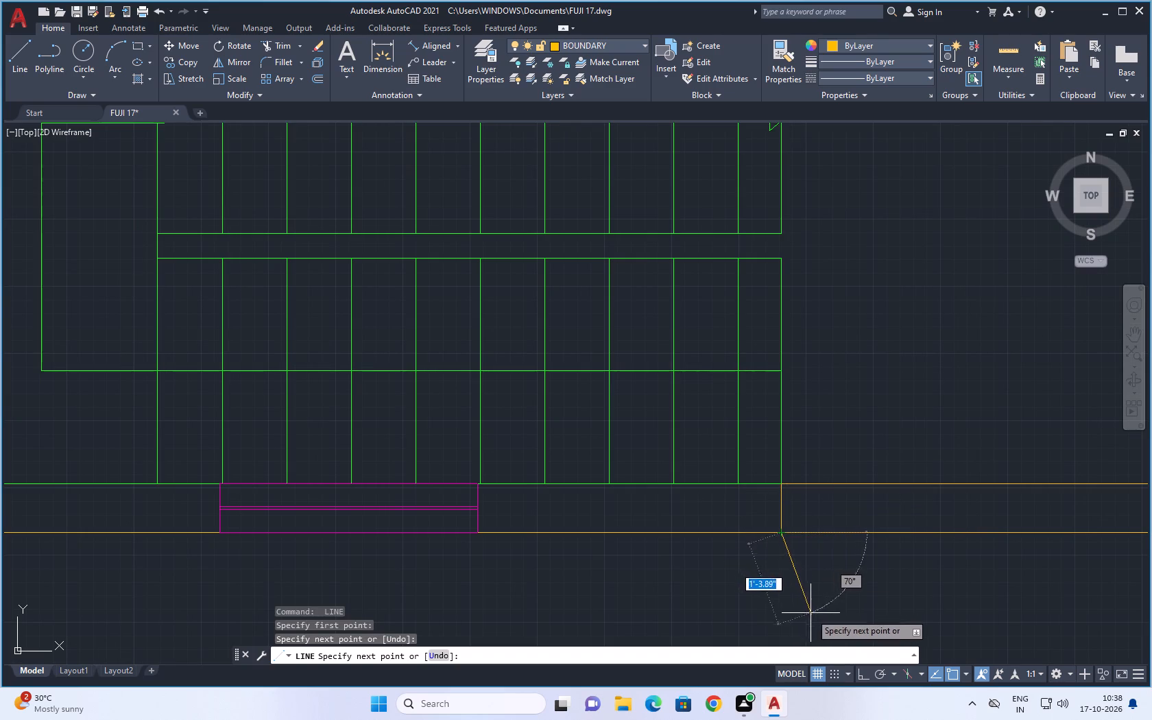
key(Escape)
Trim away both south wall lines east of the staircase and both east wall lines south of the kitchen.
scroll(821, 621, down, 2)
middle_drag(869, 621, 676, 450)
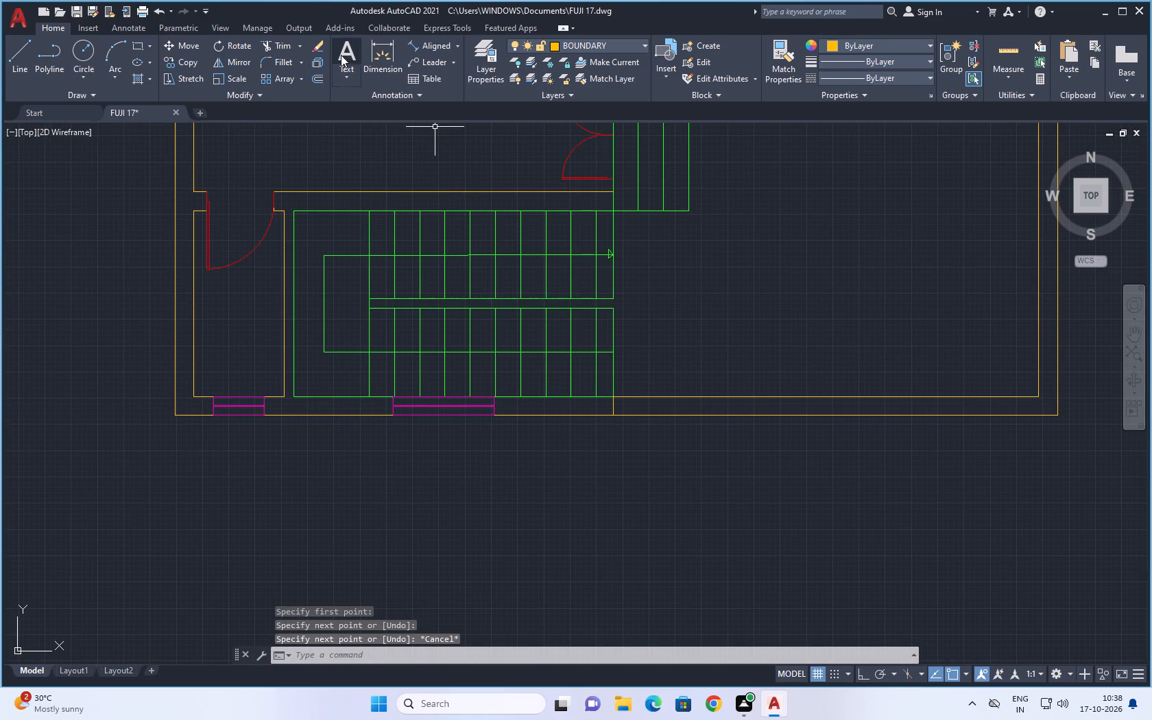
click(278, 44)
drag(826, 317, 828, 527)
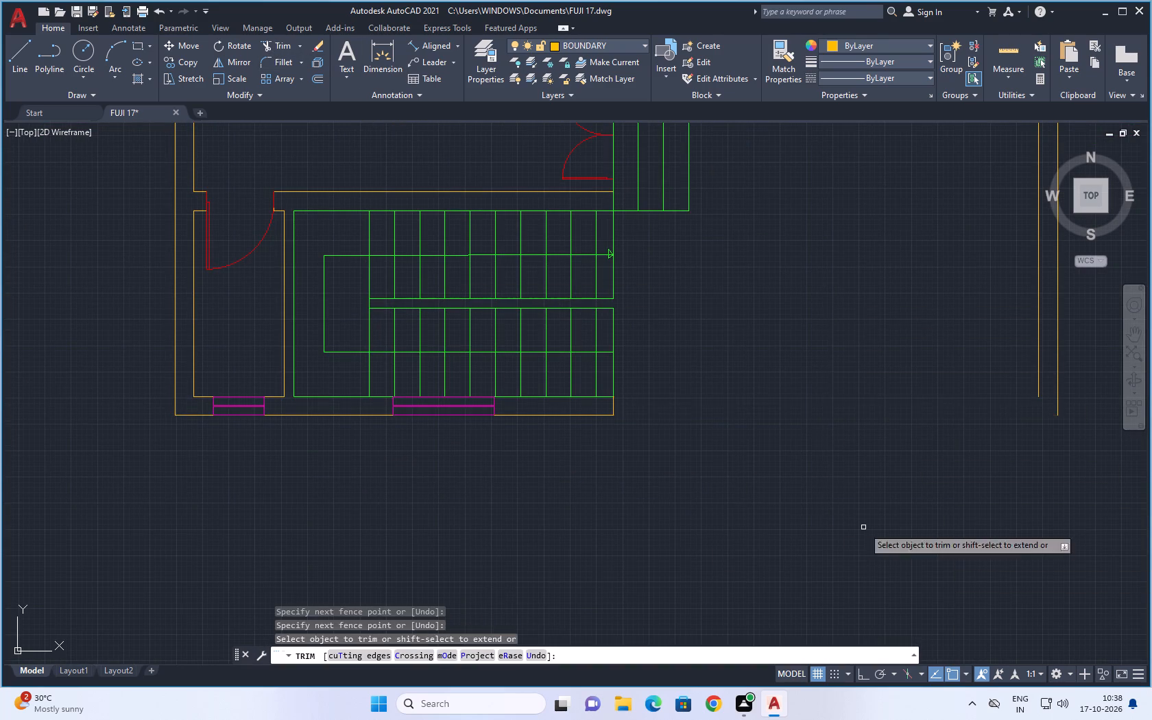
scroll(934, 489, down, 2)
middle_drag(886, 533, 858, 551)
drag(909, 403, 1017, 416)
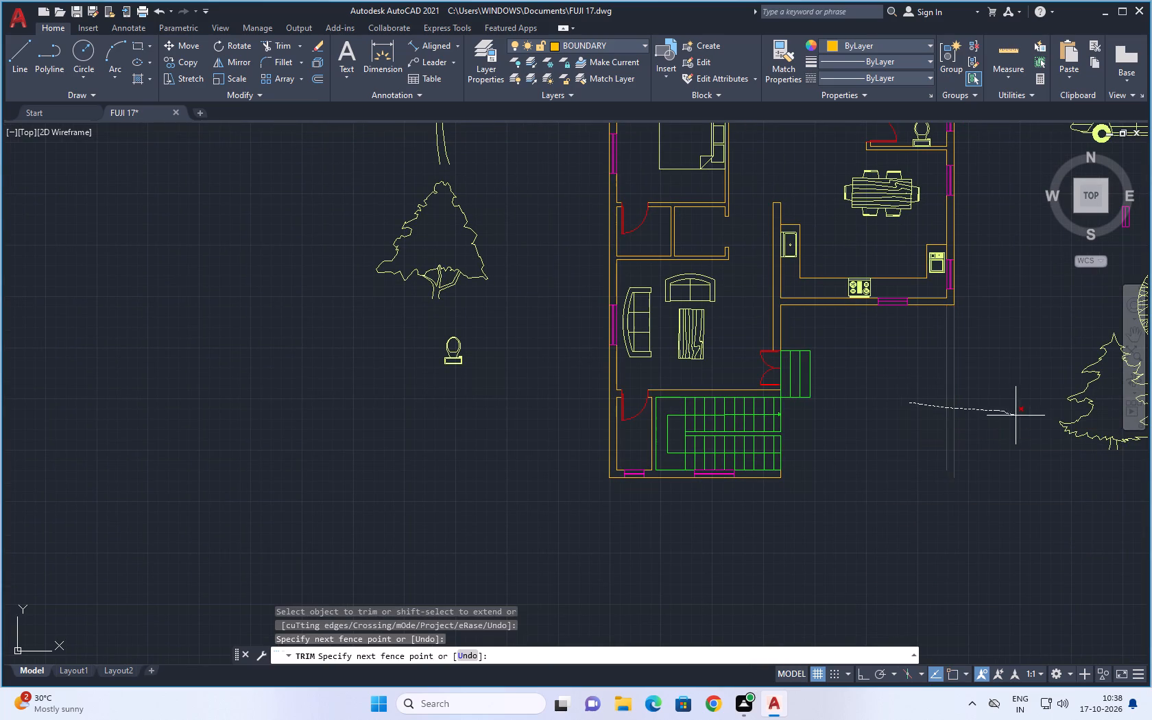
drag(1017, 416, 1024, 420)
Examine the whole trimmed floor plan and the unplaced blocks around it.
scroll(1007, 431, down, 1)
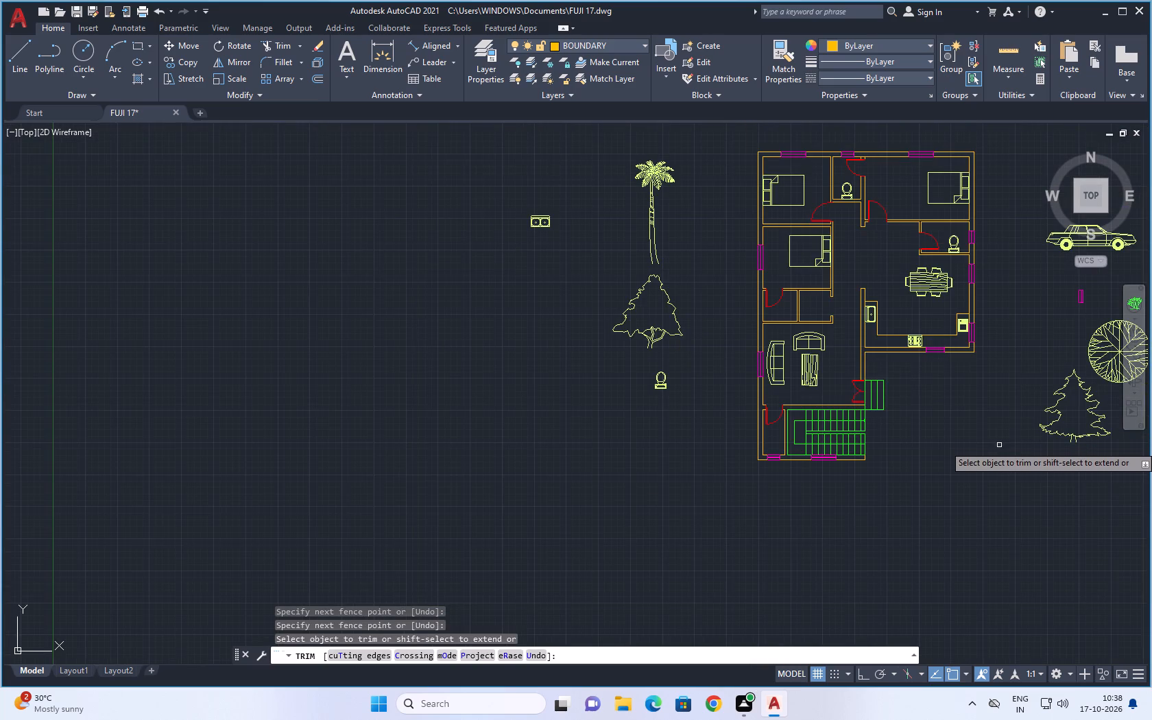
middle_drag(996, 445, 896, 417)
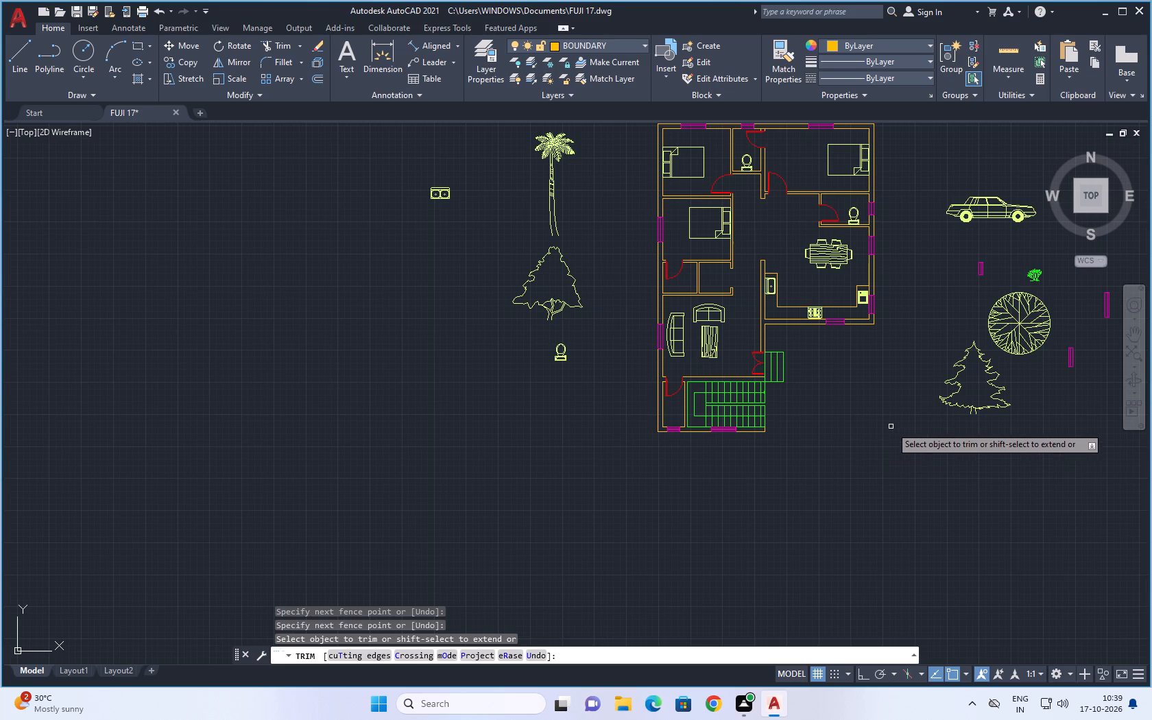
middle_drag(891, 427, 829, 433)
middle_drag(826, 432, 824, 466)
scroll(1000, 395, up, 1)
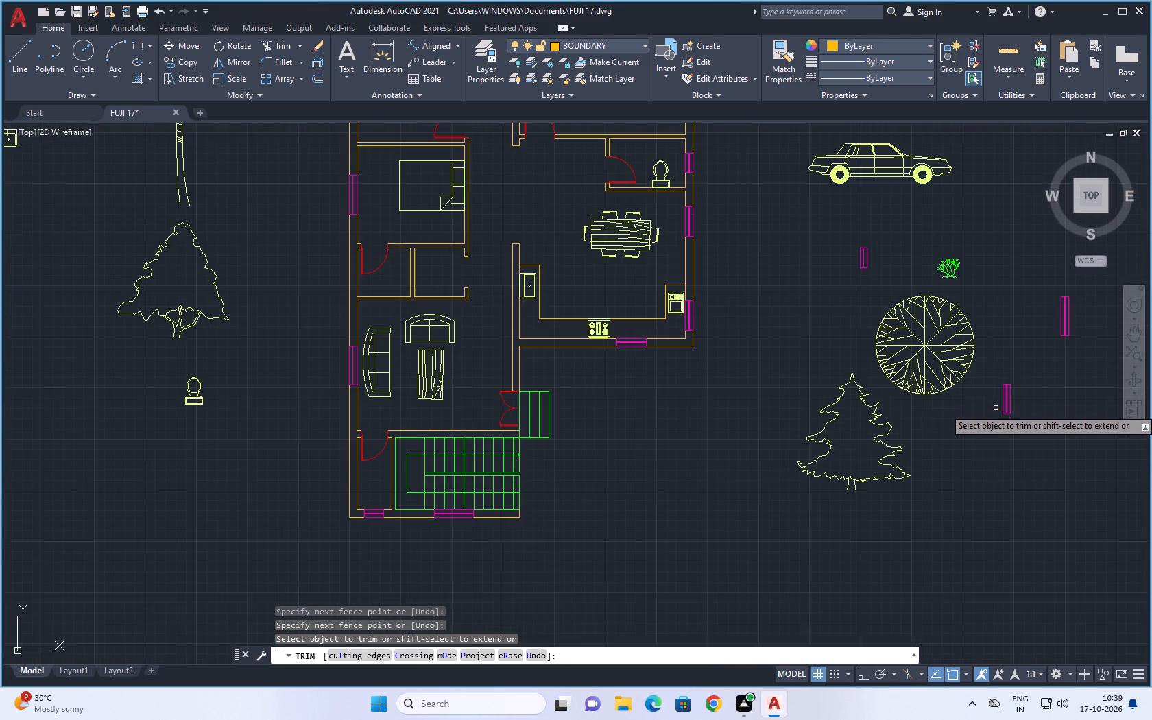
scroll(994, 421, down, 1)
middle_drag(992, 460, 934, 457)
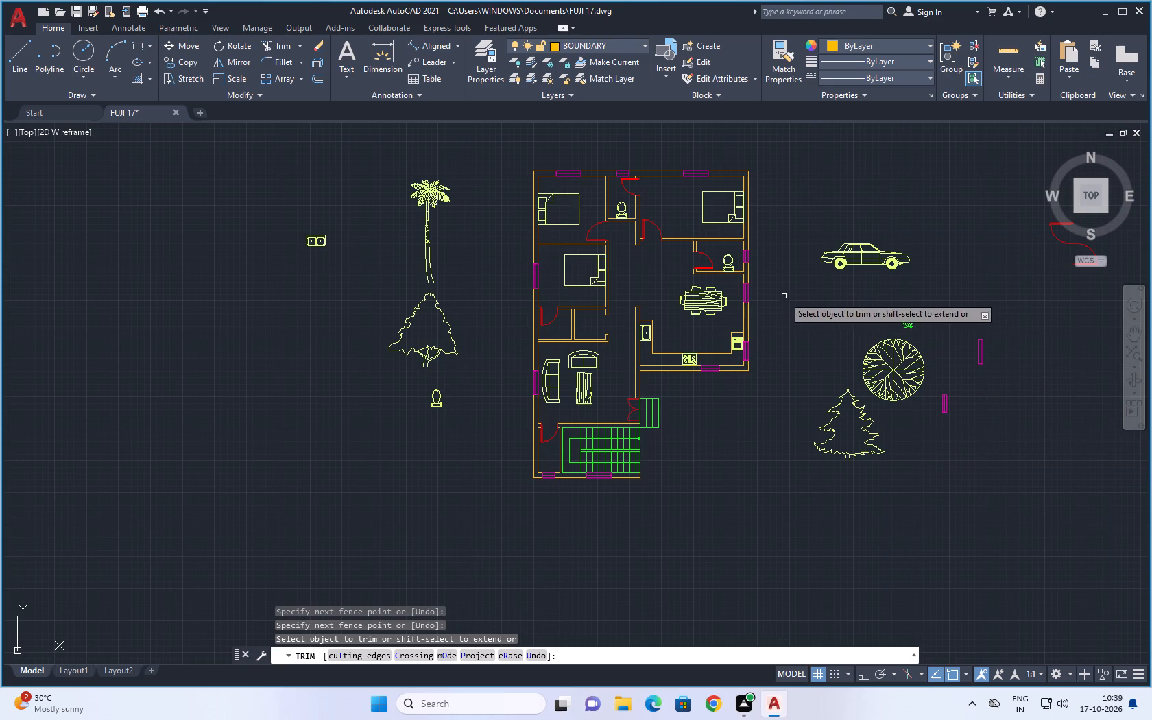
middle_drag(784, 303, 787, 357)
scroll(780, 427, up, 2)
middle_drag(784, 429, 813, 432)
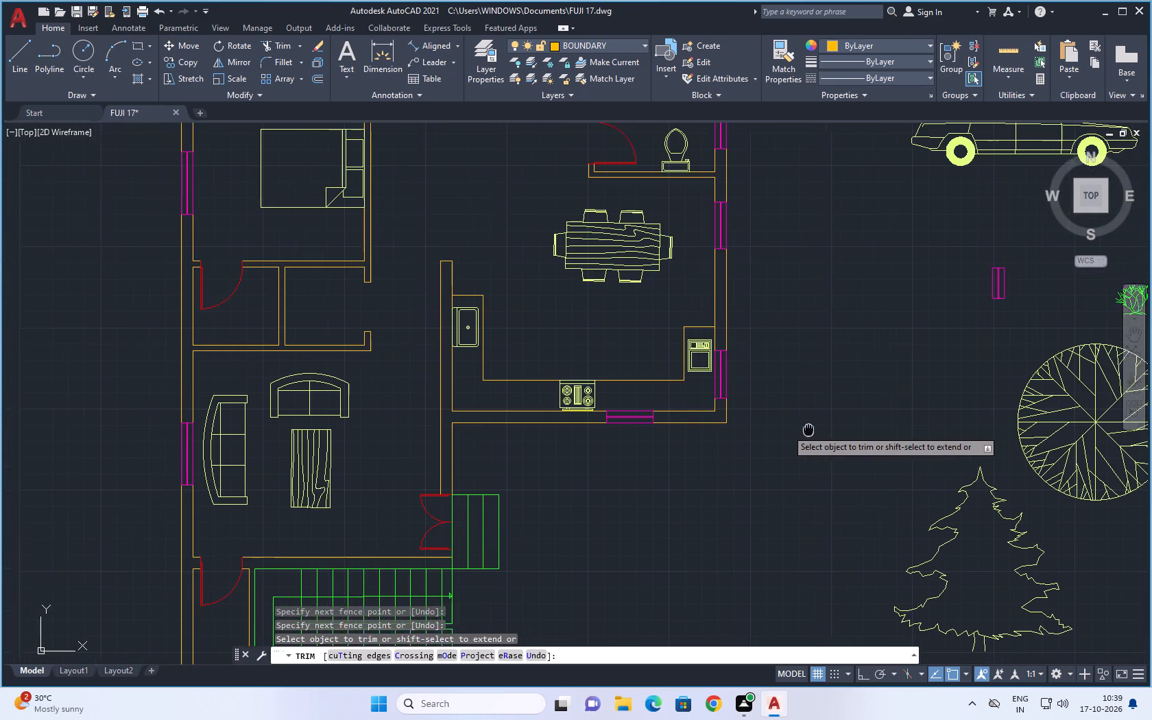
middle_drag(813, 432, 830, 440)
scroll(834, 443, down, 1)
middle_drag(797, 483, 837, 516)
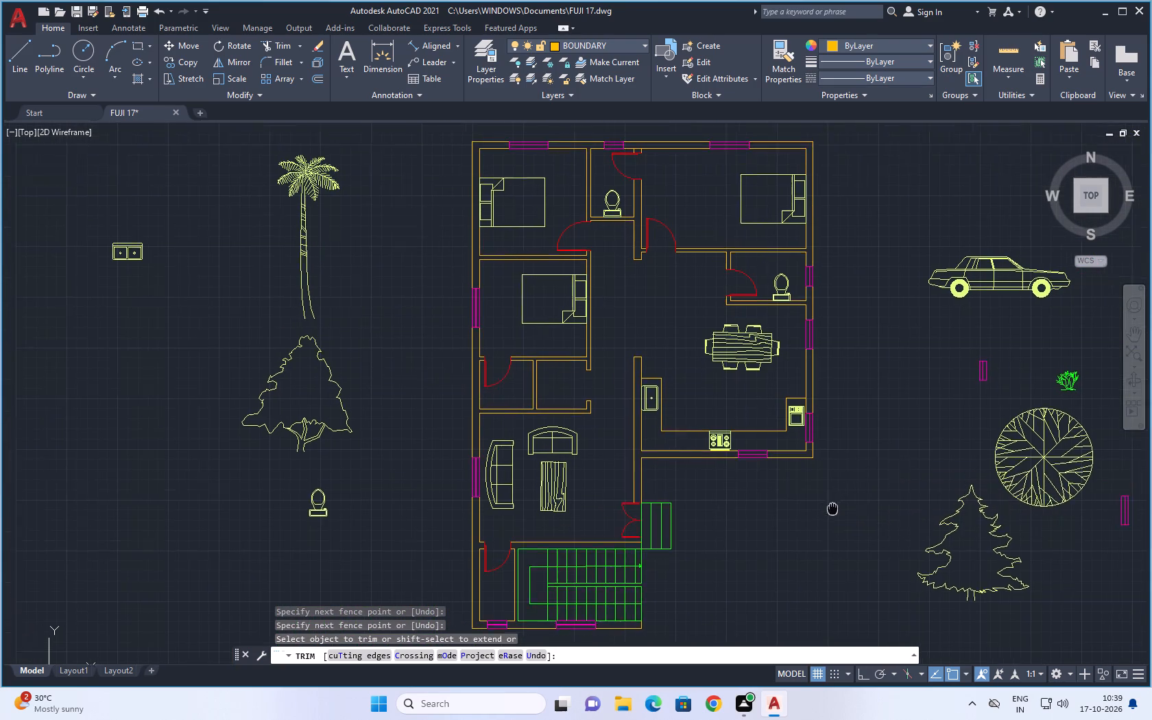
middle_drag(837, 516, 860, 556)
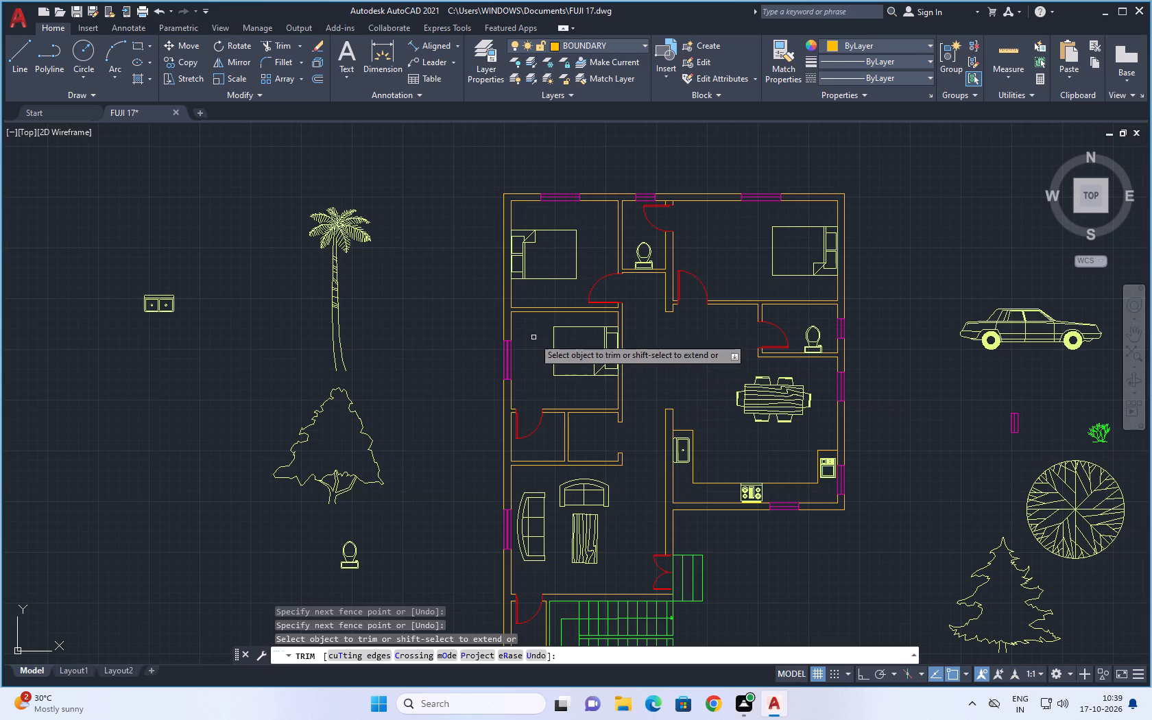
Move the northwest bedroom's bed straight north along the west wall, closer to the north wall, with Ortho on.
middle_drag(461, 265, 446, 404)
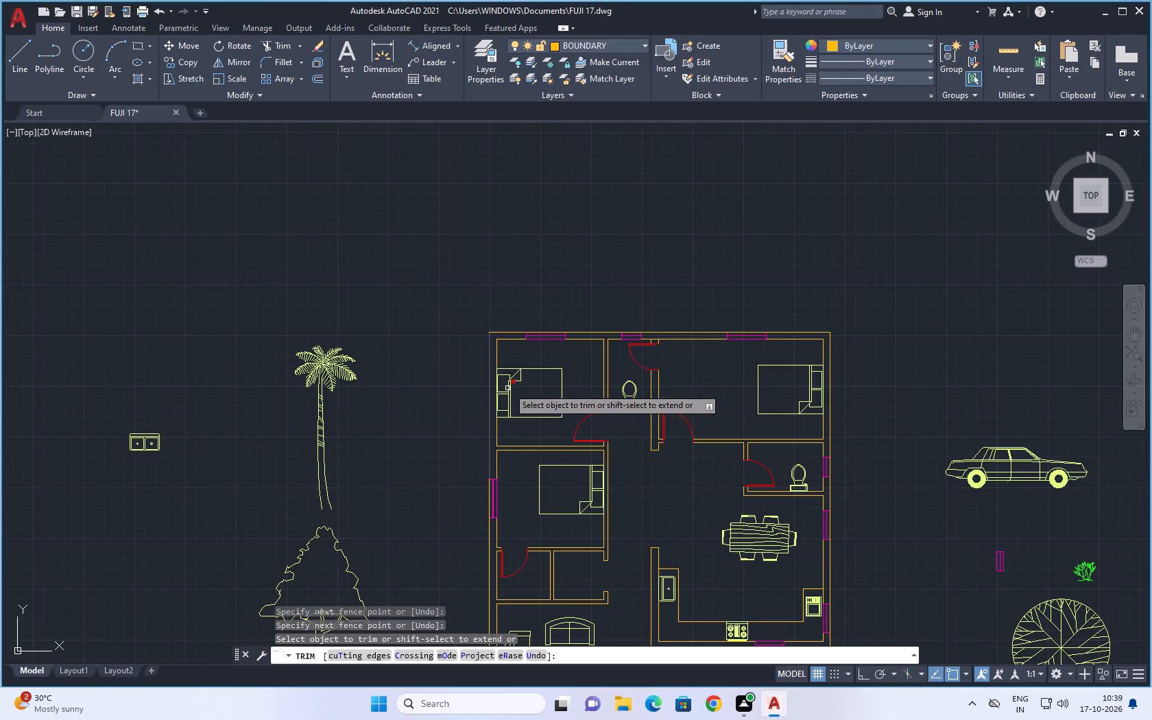
scroll(523, 379, up, 2)
key(Escape)
click(609, 351)
click(574, 390)
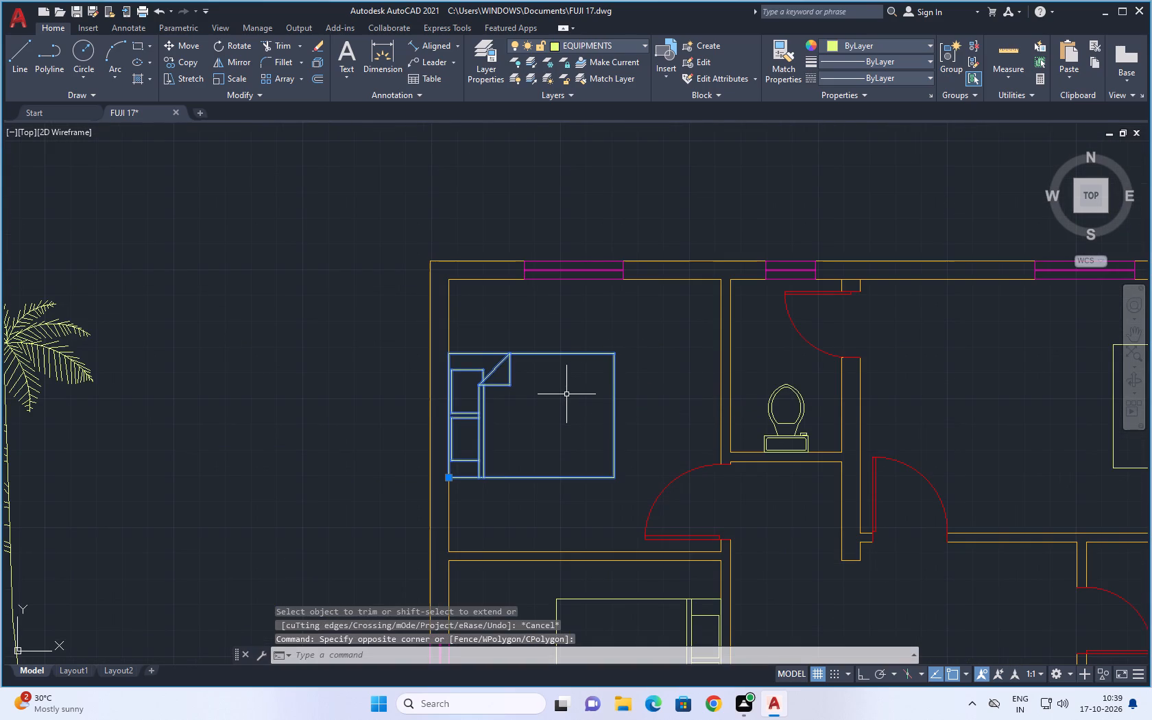
text(M)
key(space)
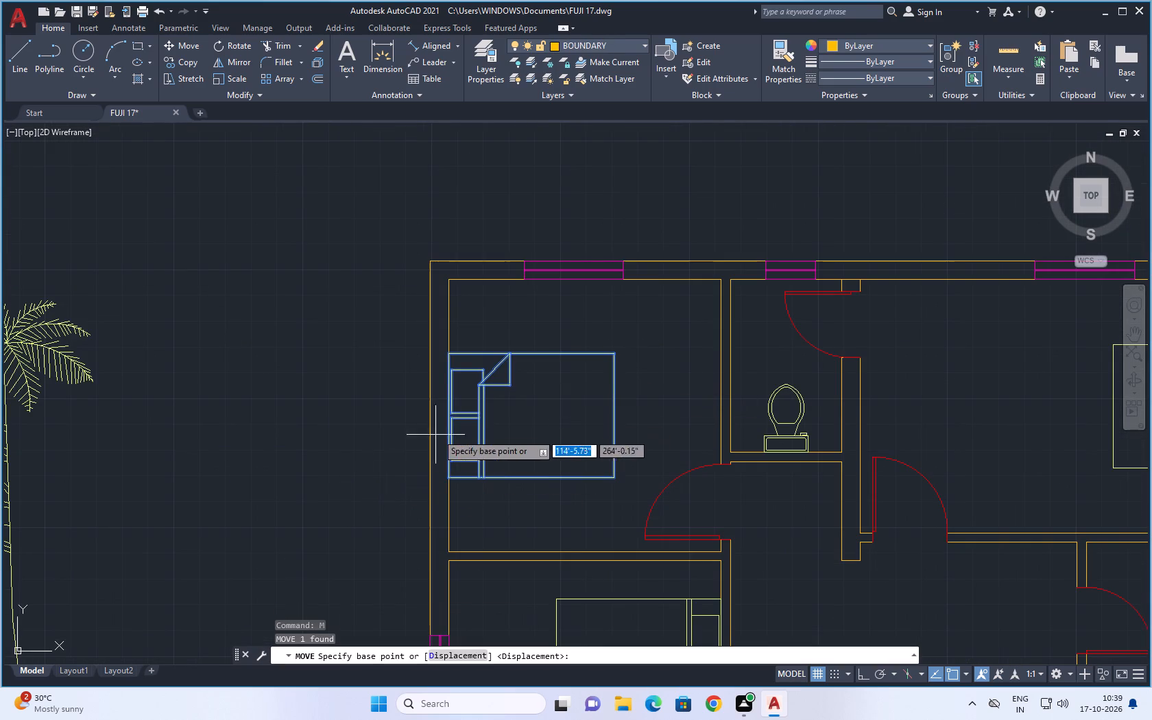
scroll(458, 416, up, 4)
click(379, 423)
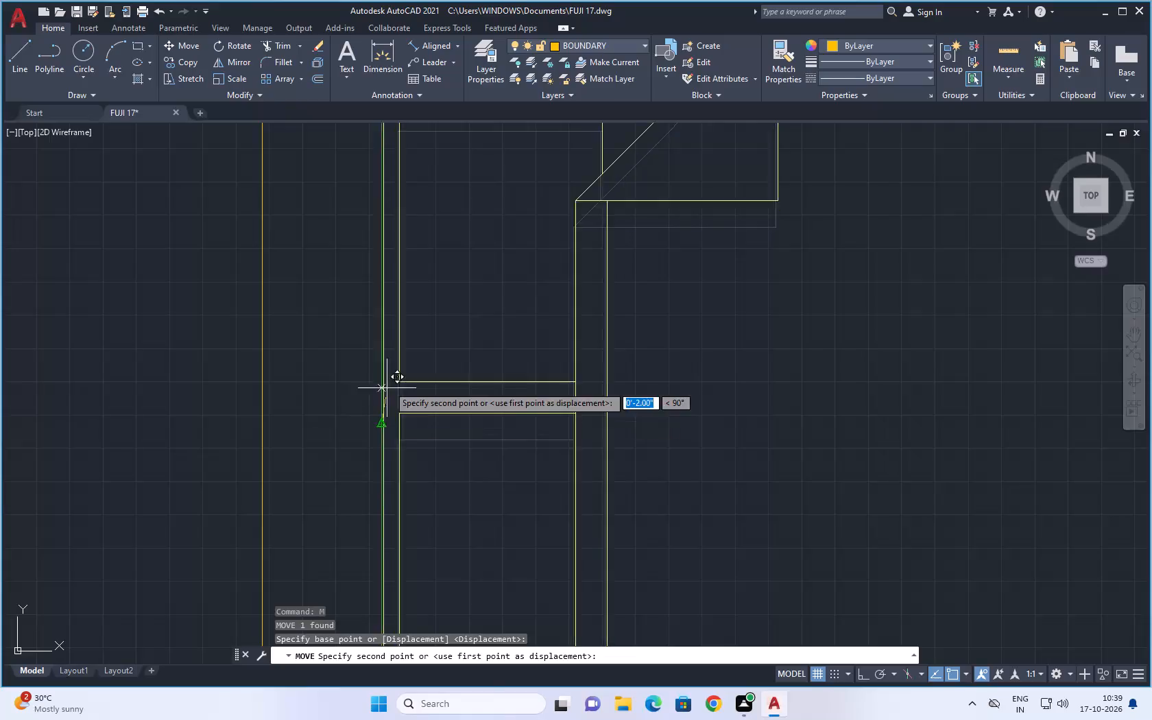
key(F8)
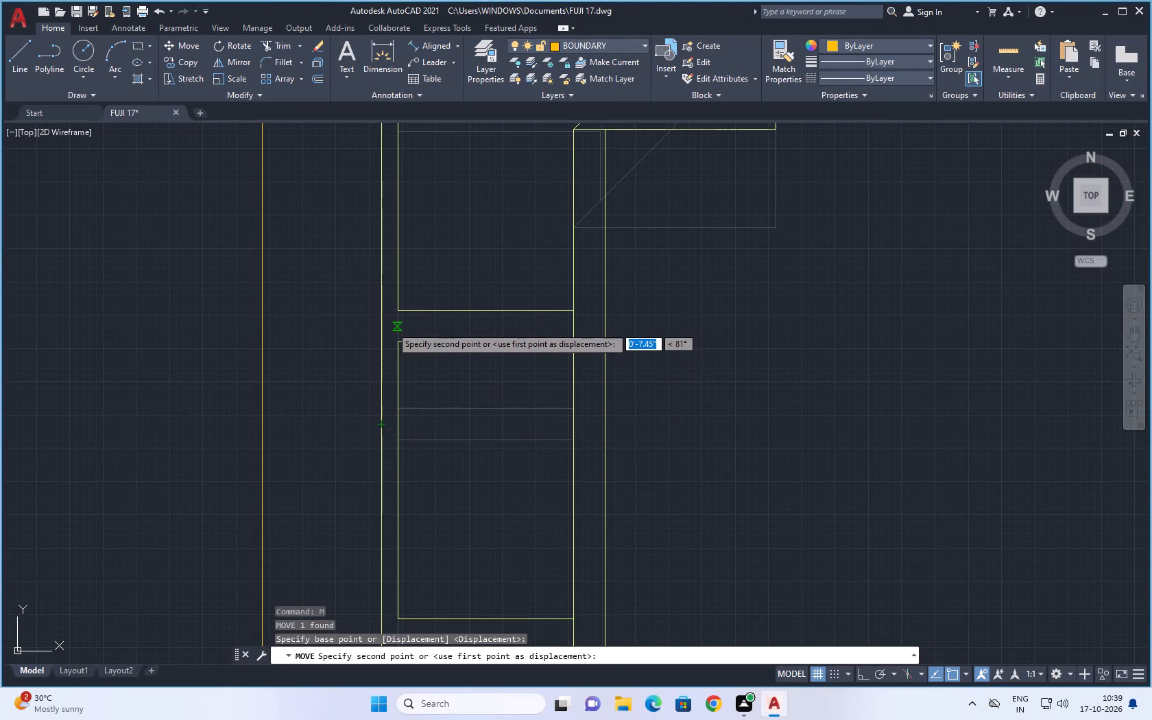
middle_drag(395, 252, 397, 265)
scroll(397, 263, down, 1)
middle_drag(397, 265, 405, 518)
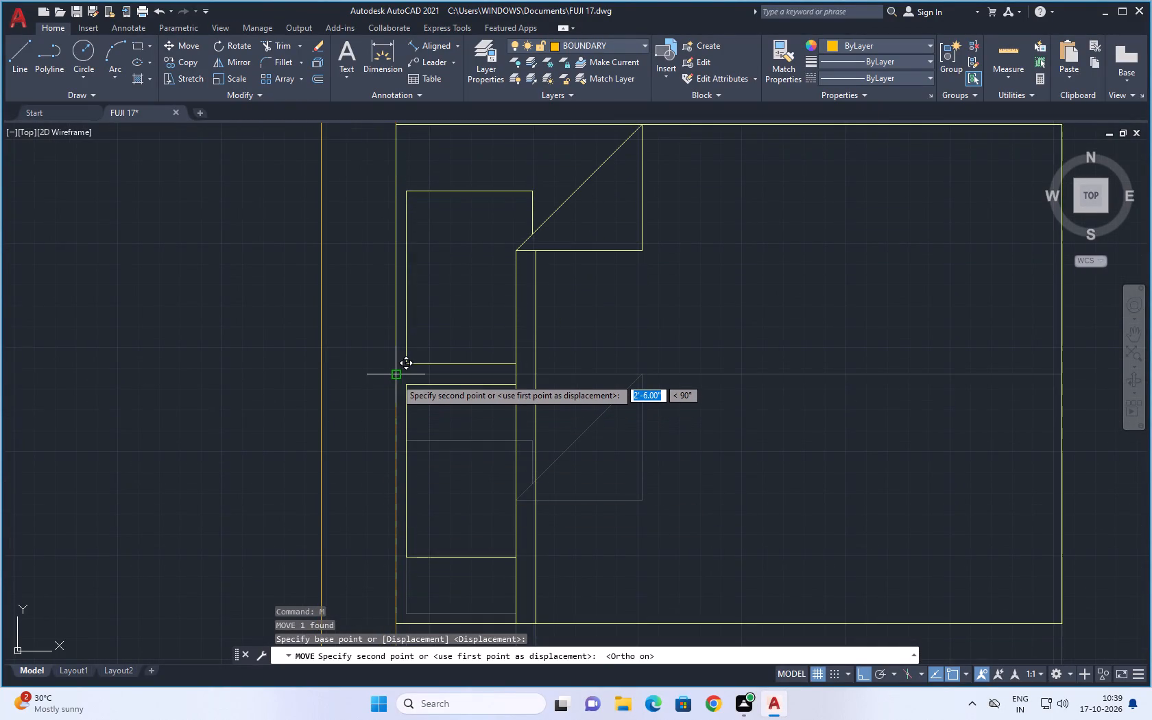
scroll(396, 378, down, 1)
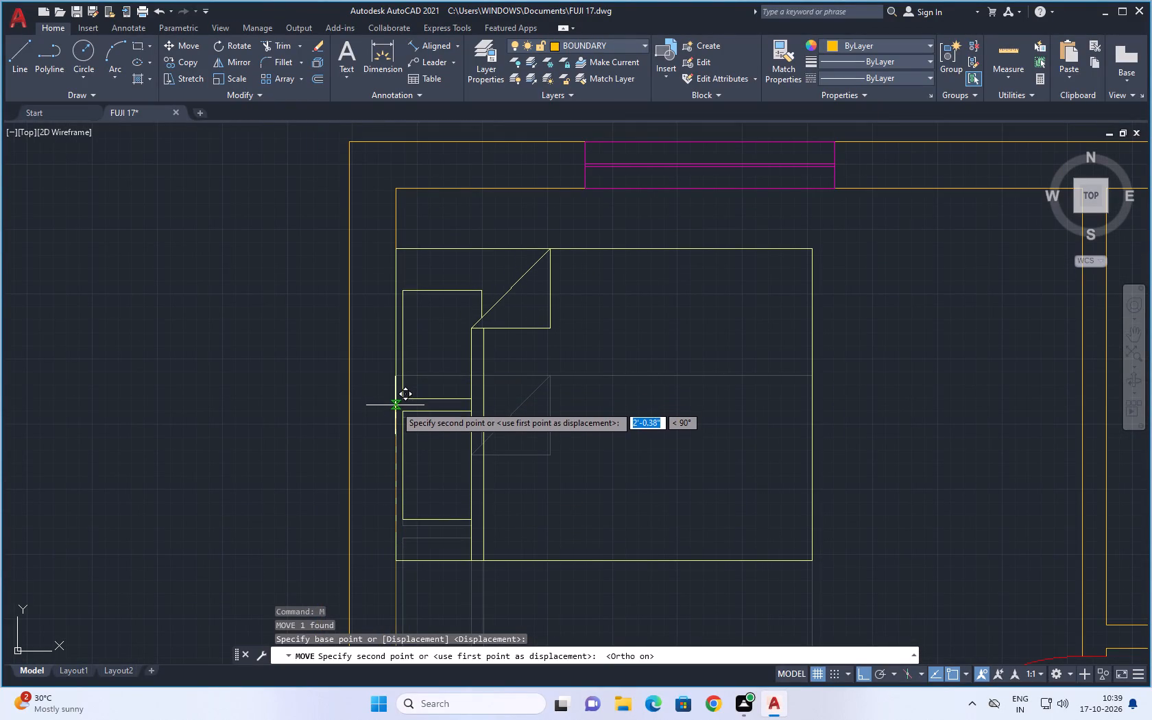
click(395, 416)
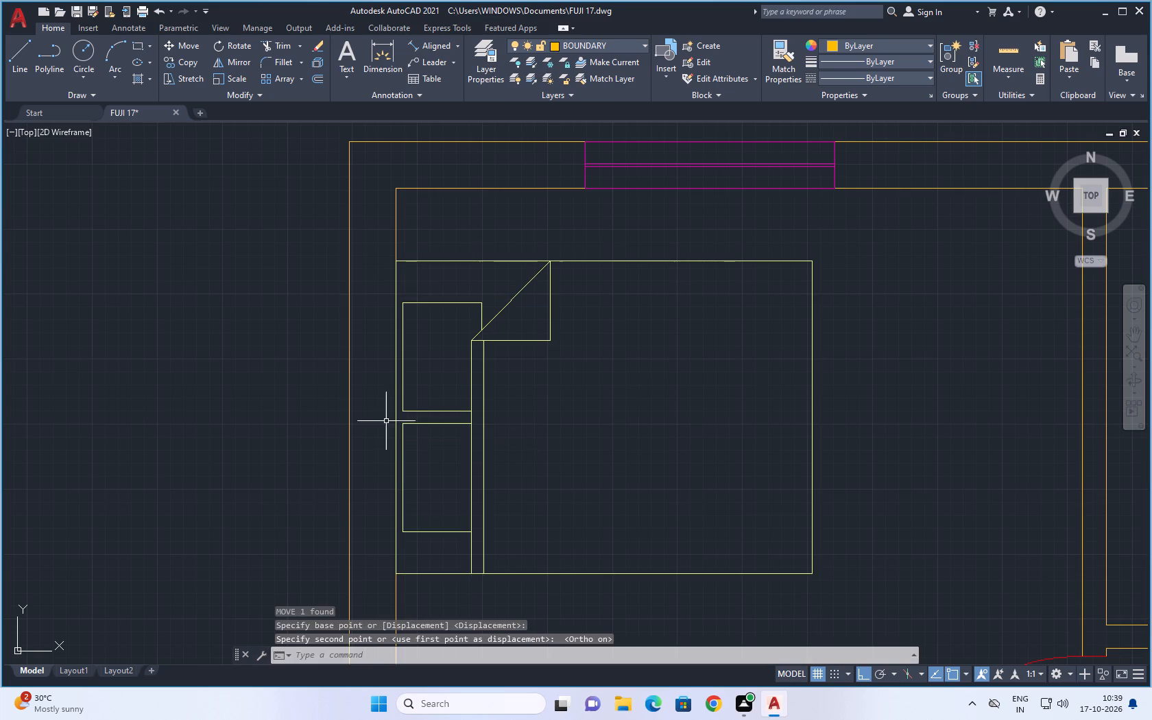
Offset the inner face of the northwest bedroom's south wall 2' north into the room.
scroll(376, 429, down, 3)
middle_drag(585, 313, 588, 273)
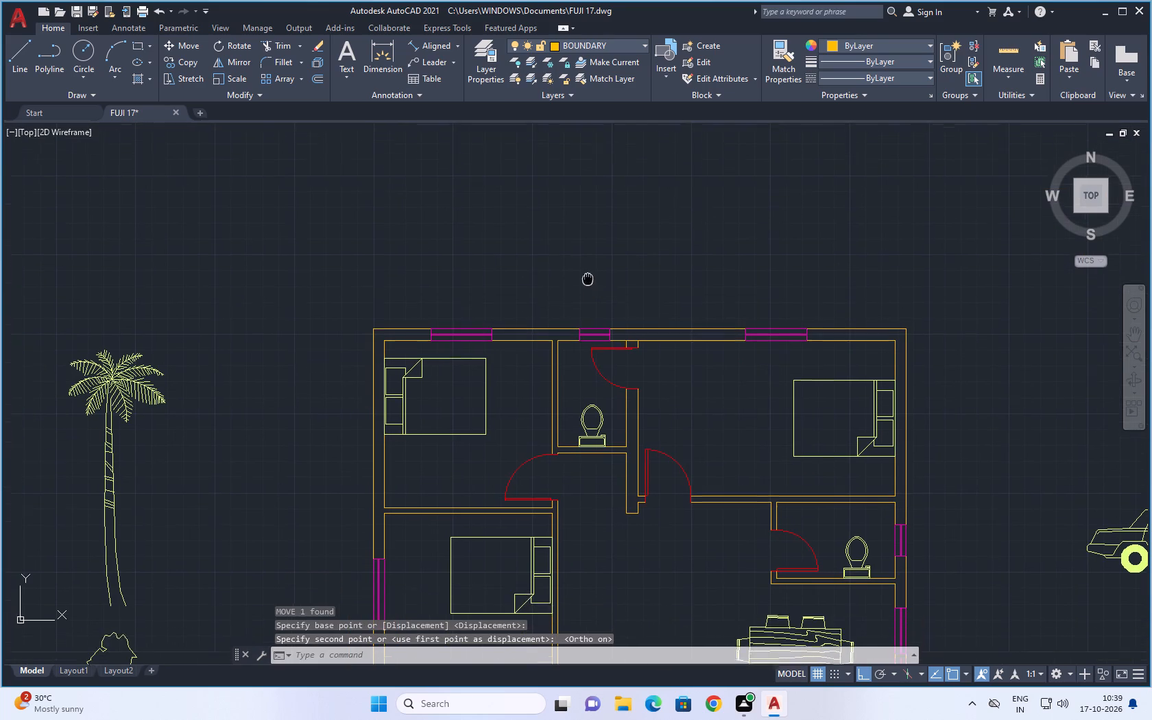
middle_drag(588, 273, 588, 269)
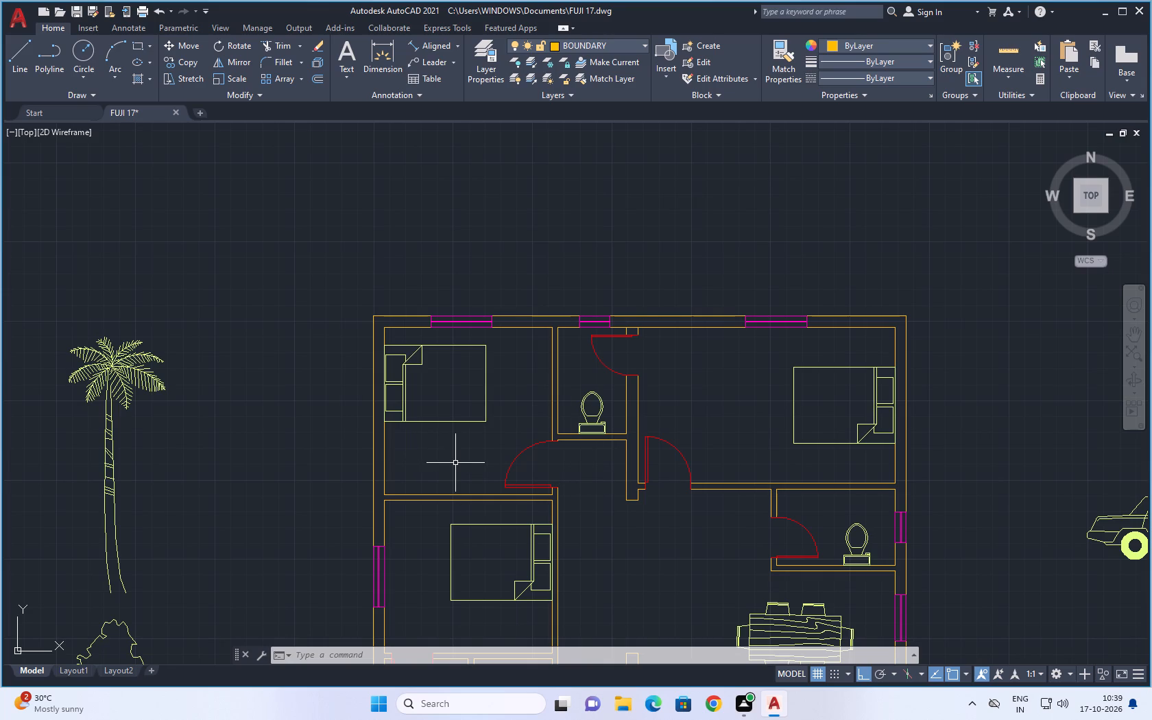
scroll(455, 463, up, 1)
key(Escape)
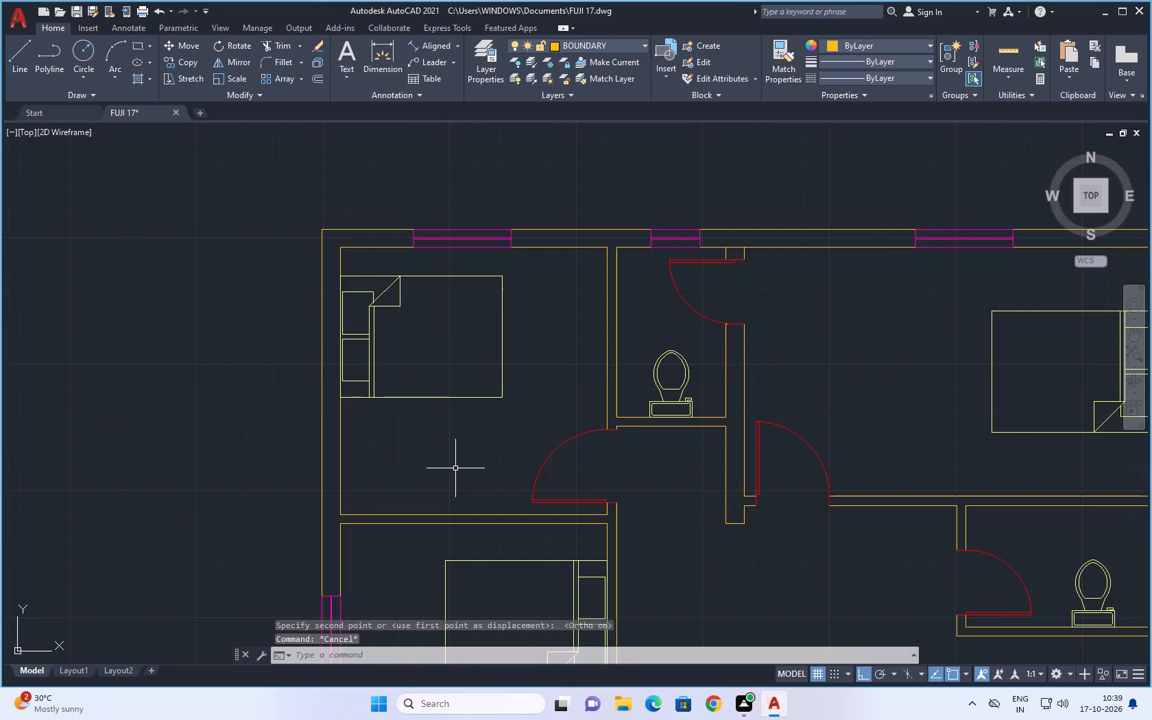
key(Escape)
key(o)
key(Return)
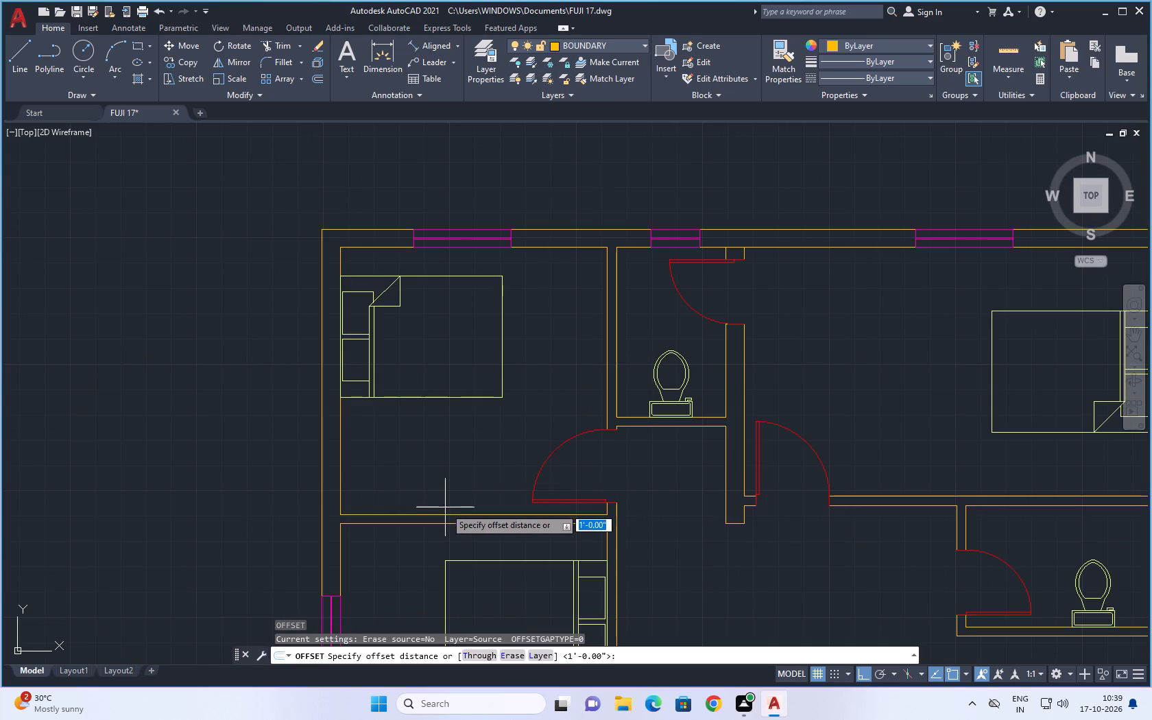
key(2)
key(apostrophe)
key(Return)
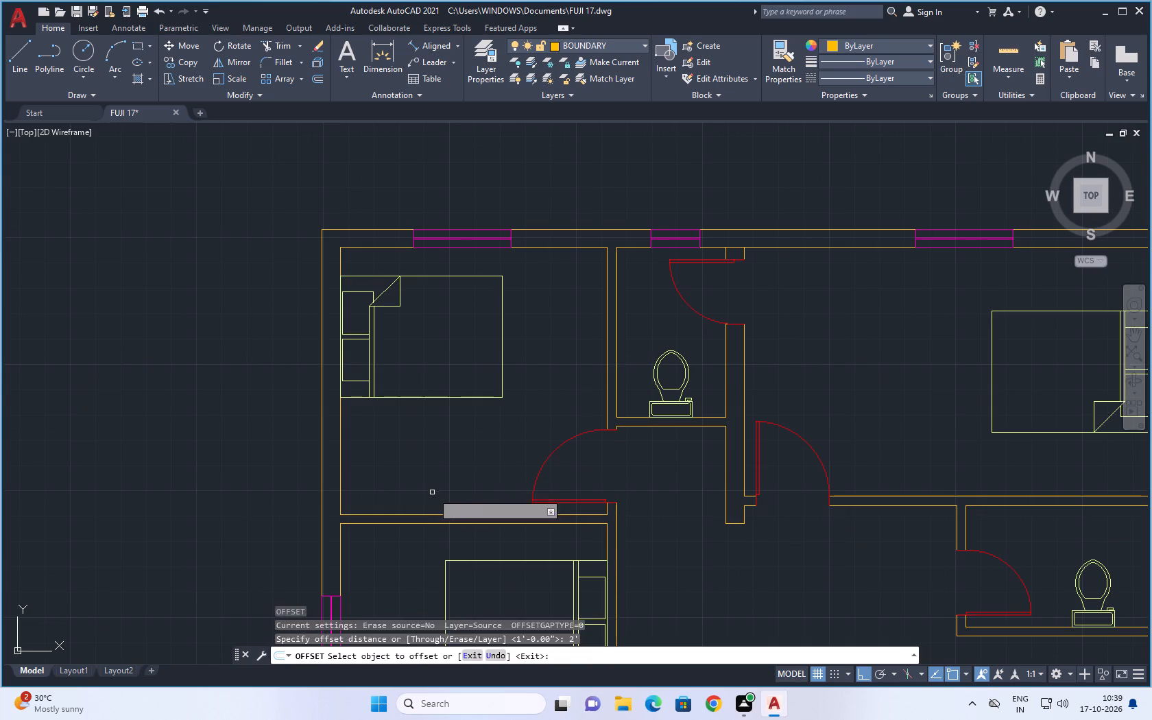
click(427, 513)
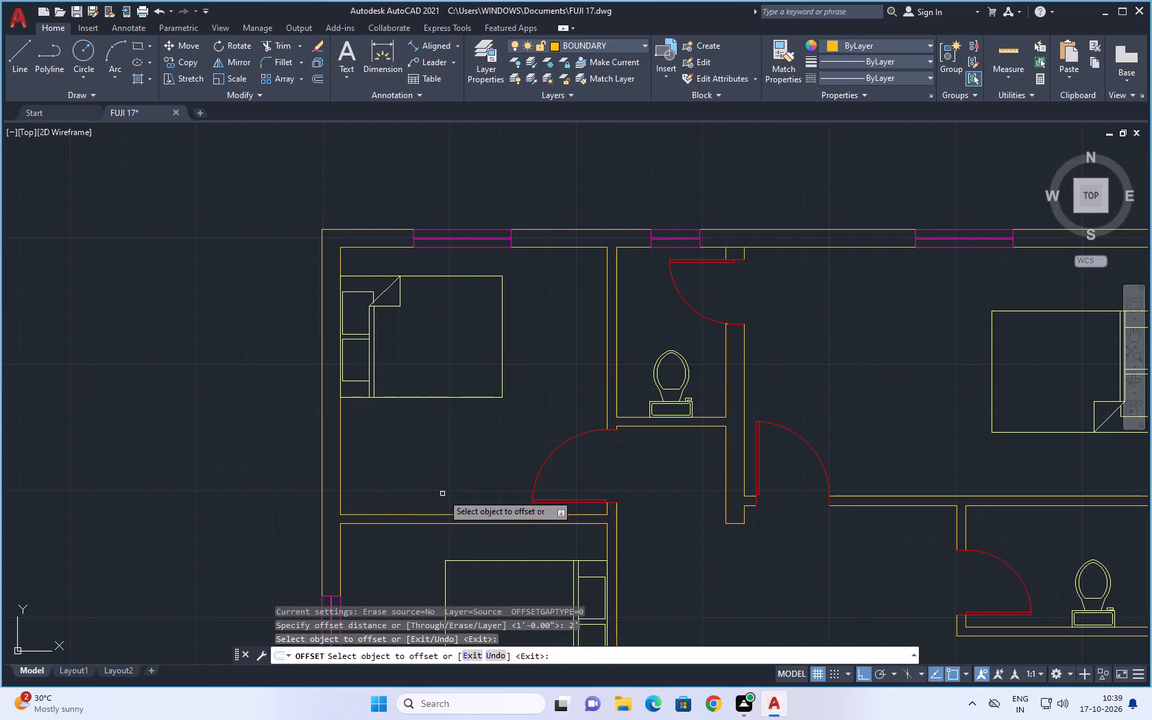
click(436, 514)
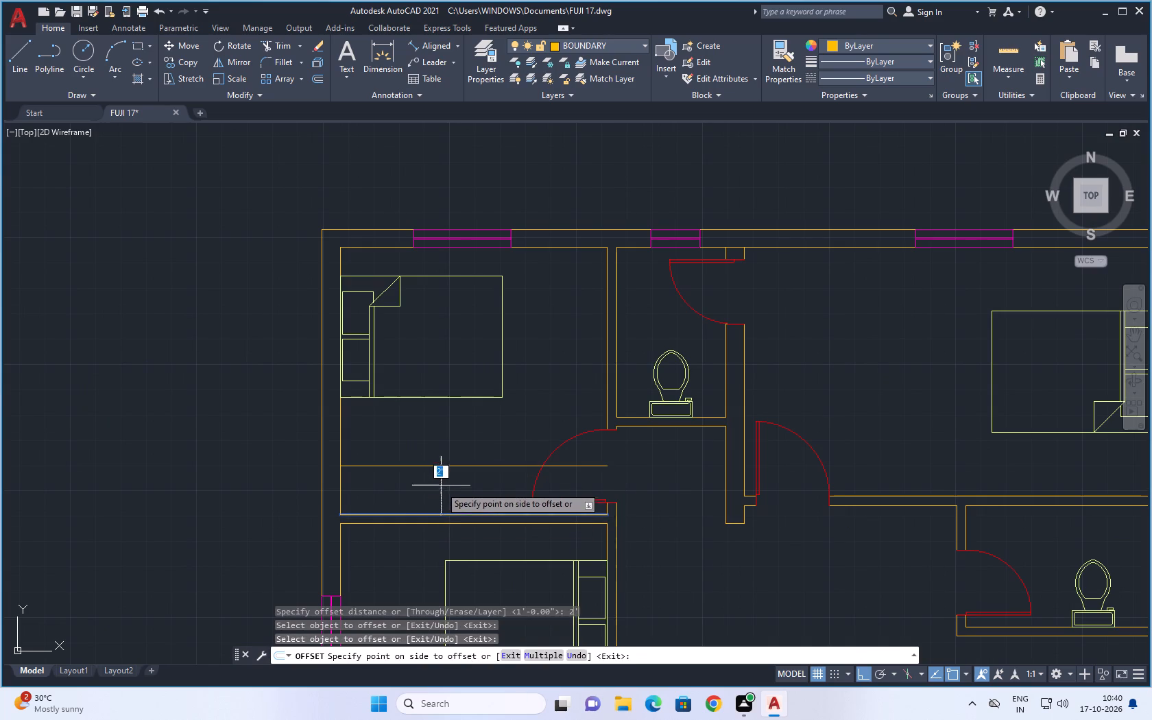
click(442, 483)
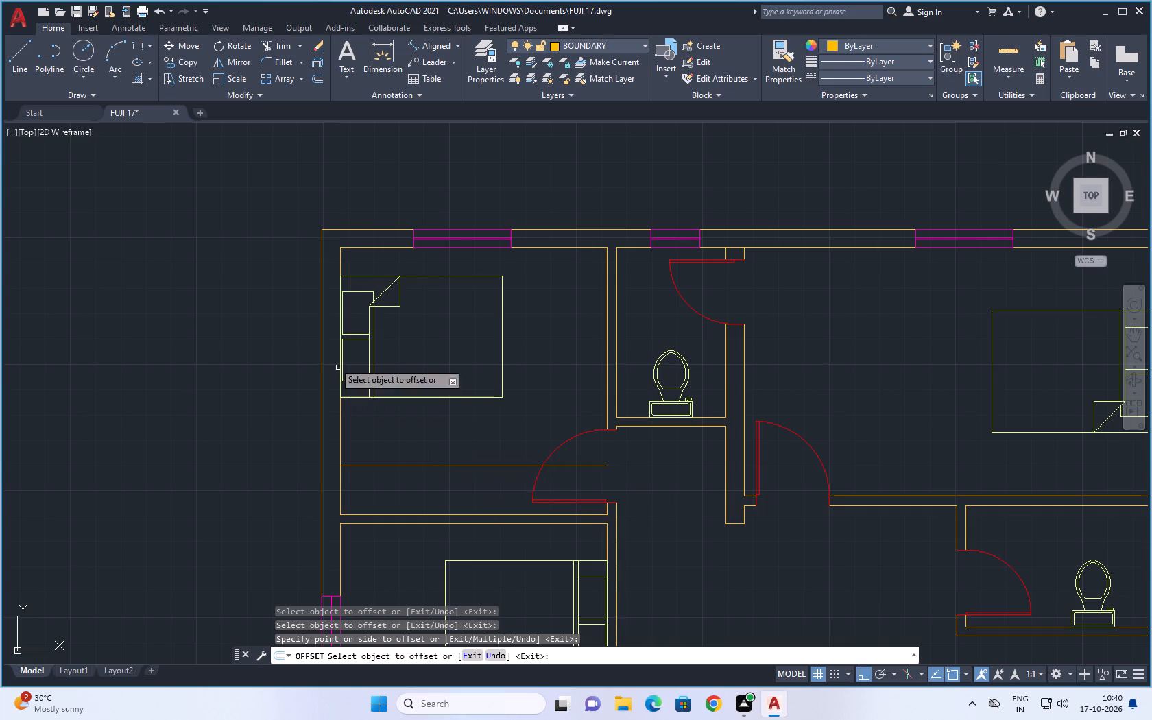
Draw a vertical line from the offset line down to the bedroom's south wall, roughly level with the bed's east edge.
click(21, 53)
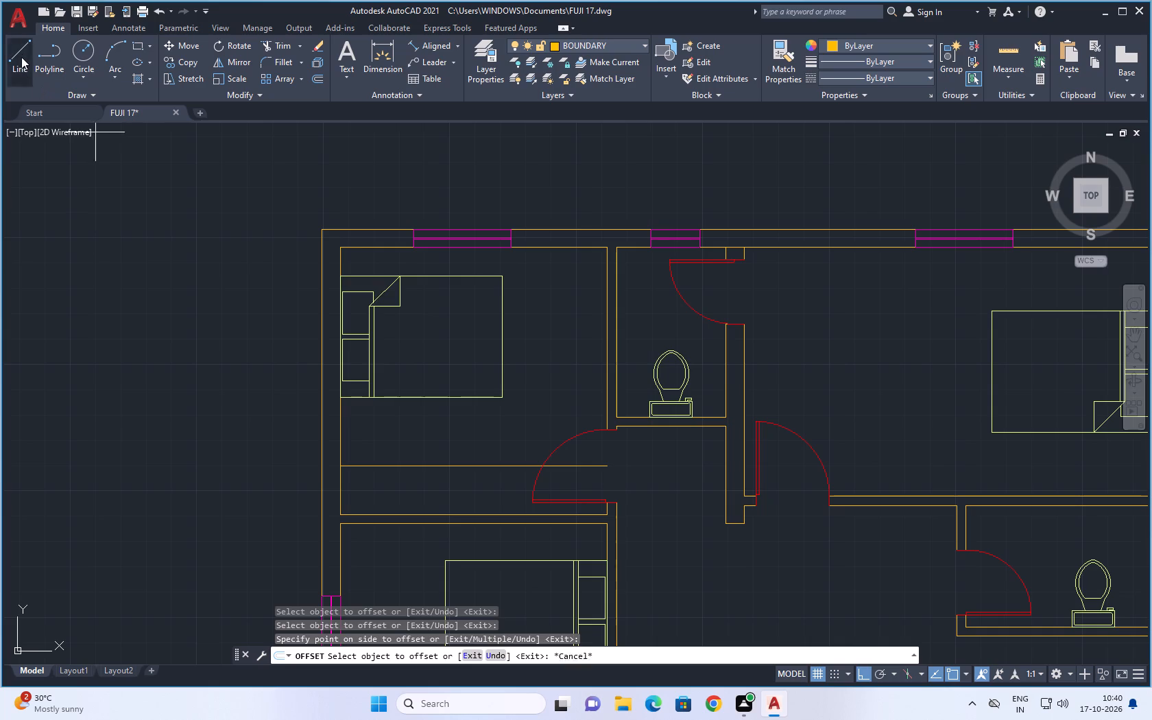
click(500, 466)
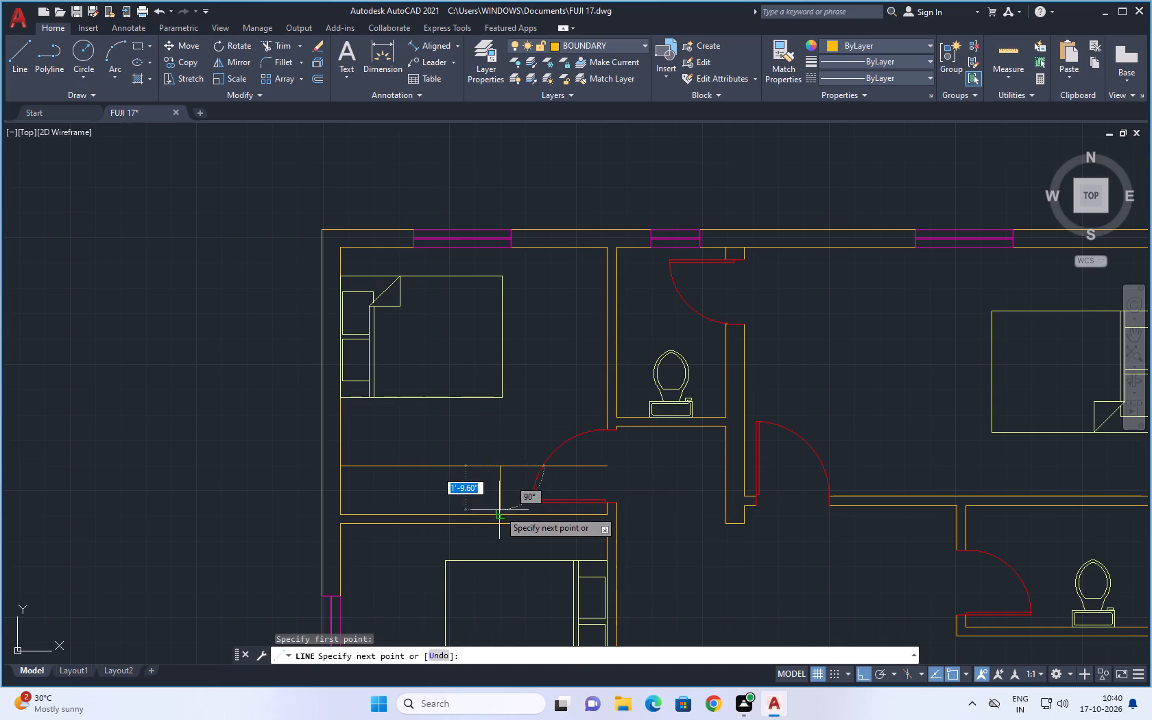
click(499, 510)
key(Escape)
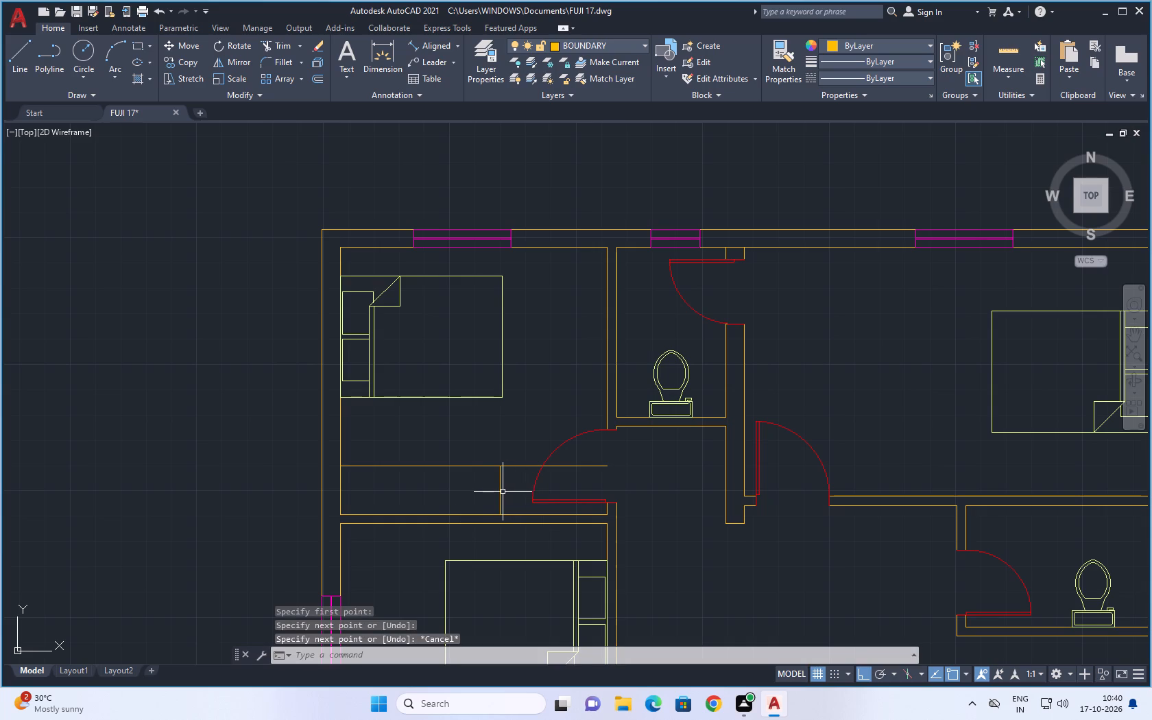
Offset the short vertical line 4.5" to the west to form a partition wall.
key(o)
key(Return)
text(4.5)
key(shift+quotedbl)
key(Return)
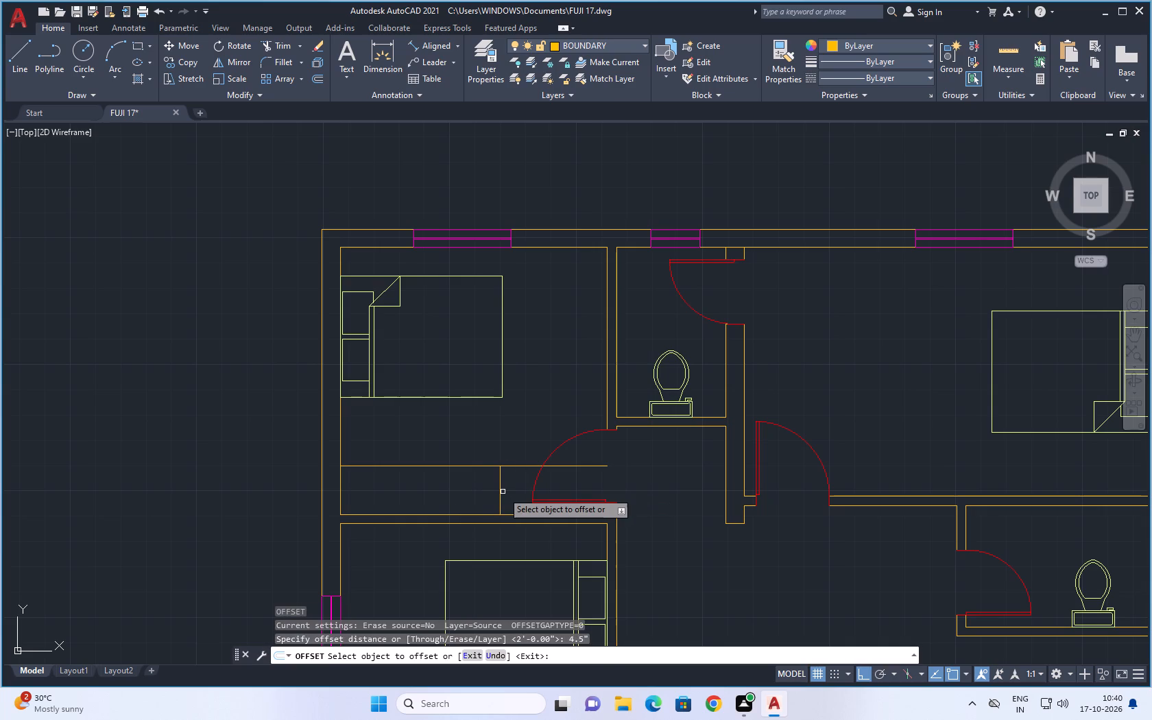
scroll(502, 490, up, 1)
click(496, 490)
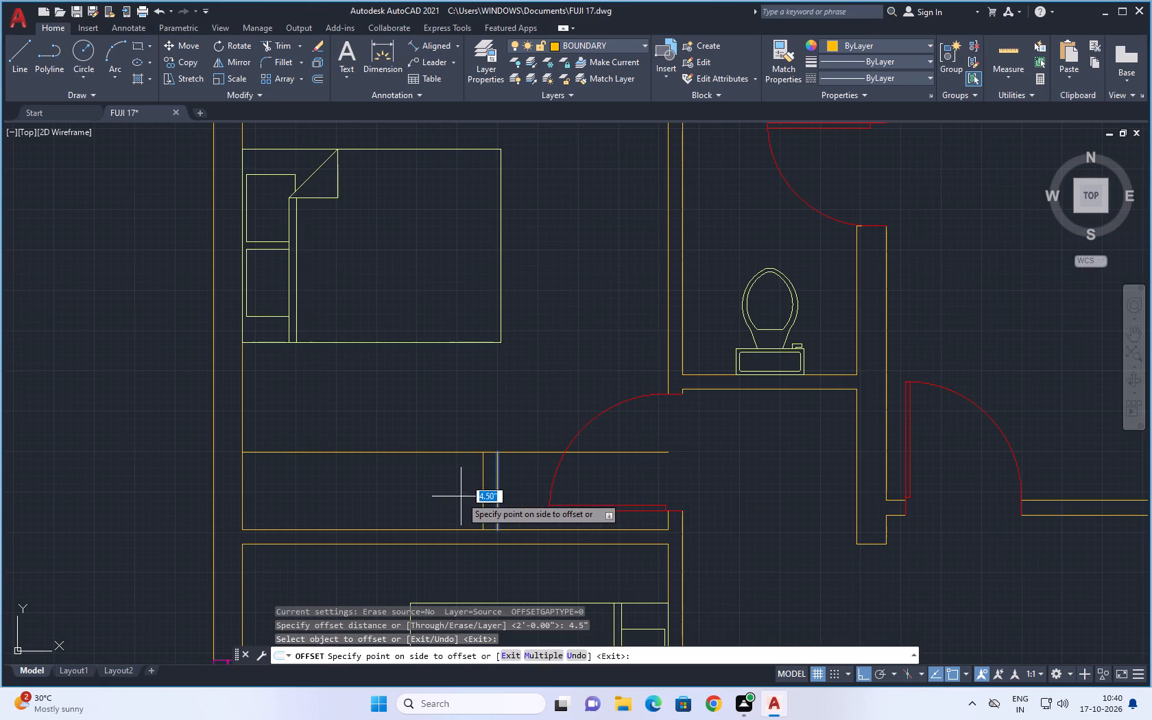
click(461, 496)
key(Escape)
key(Escape)
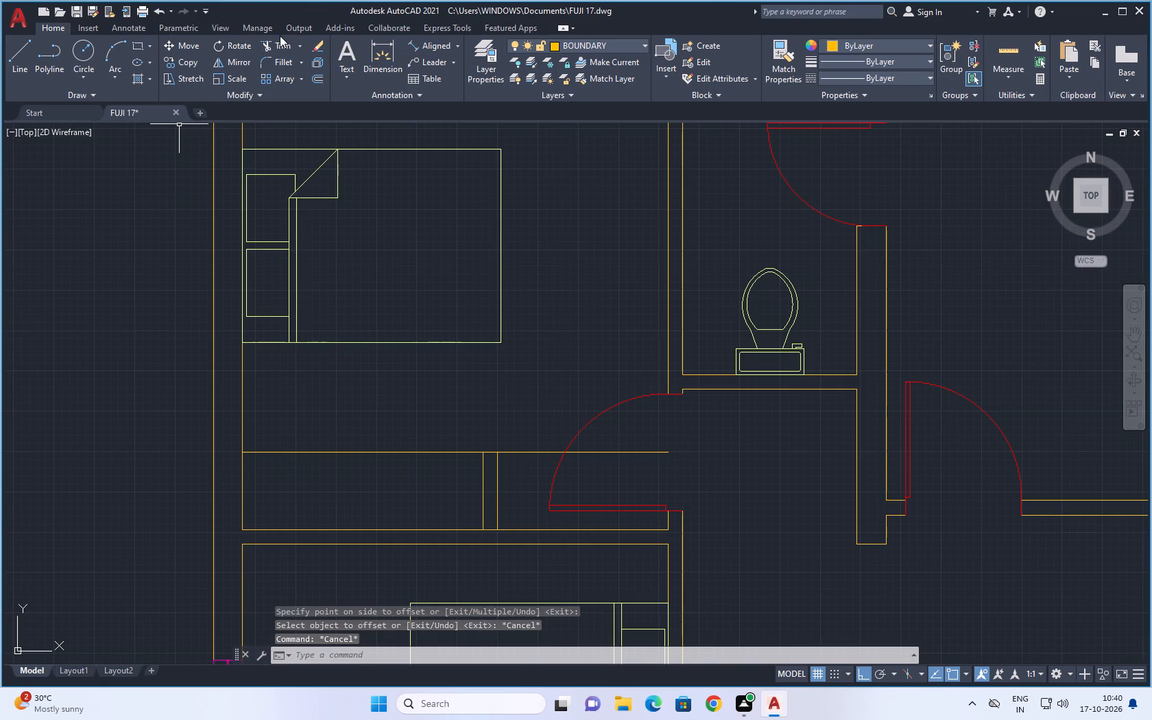
Trim the northwest bedroom's south wall line between the two partition lines and the recess line east of the partition.
click(279, 43)
scroll(423, 558, up, 2)
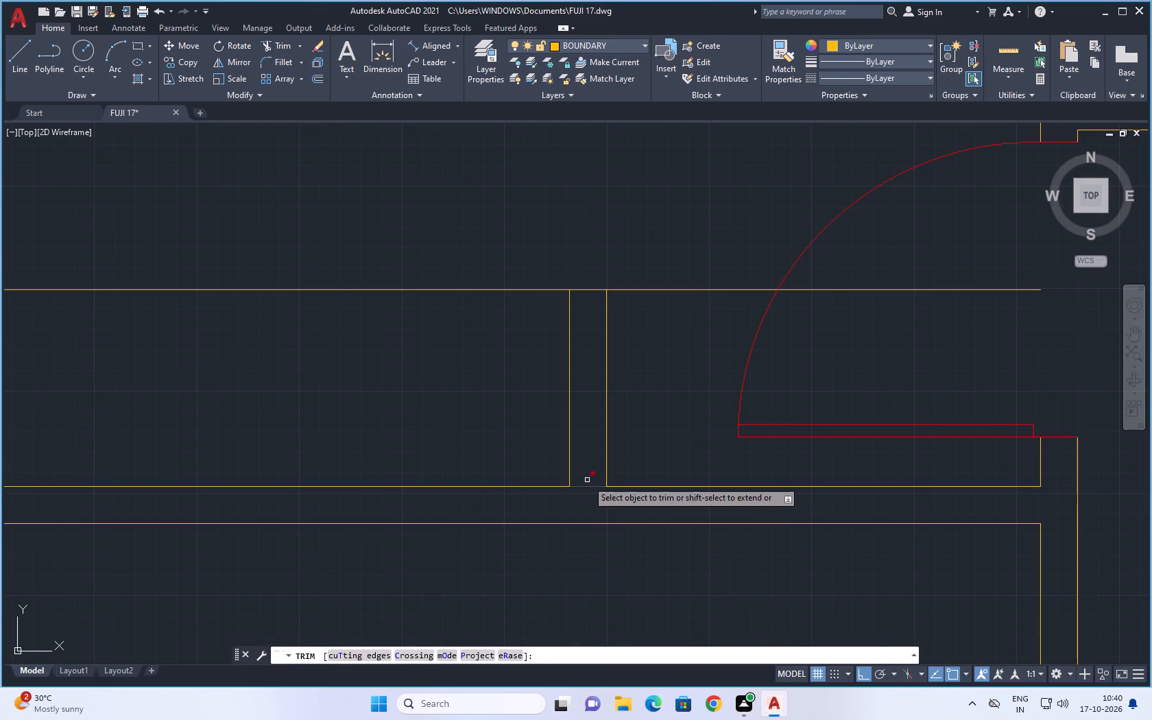
drag(589, 477, 585, 498)
scroll(683, 446, up, 2)
scroll(706, 265, down, 3)
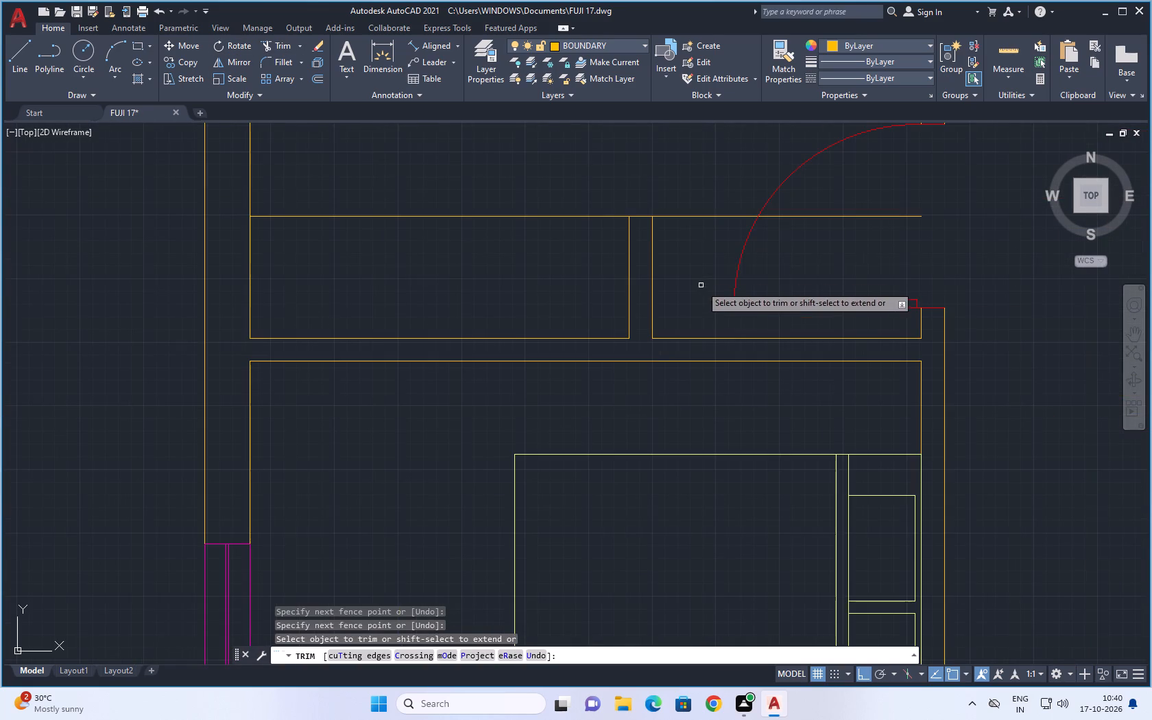
drag(695, 195, 703, 245)
drag(818, 206, 818, 210)
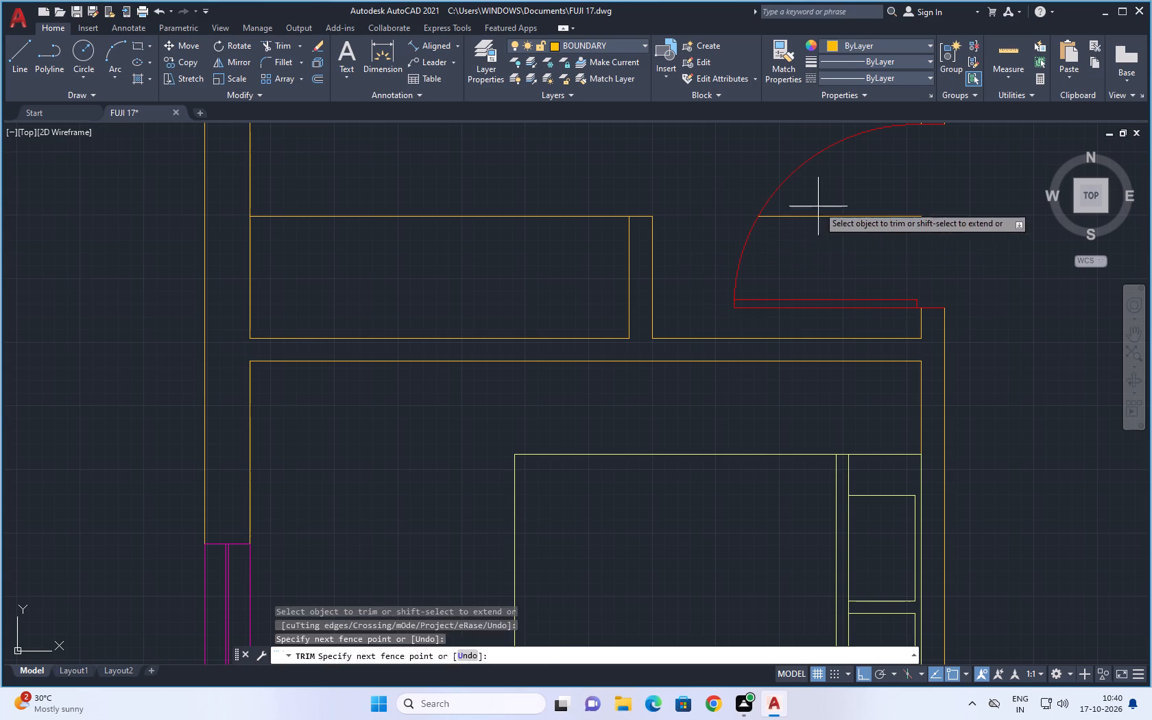
drag(818, 210, 814, 241)
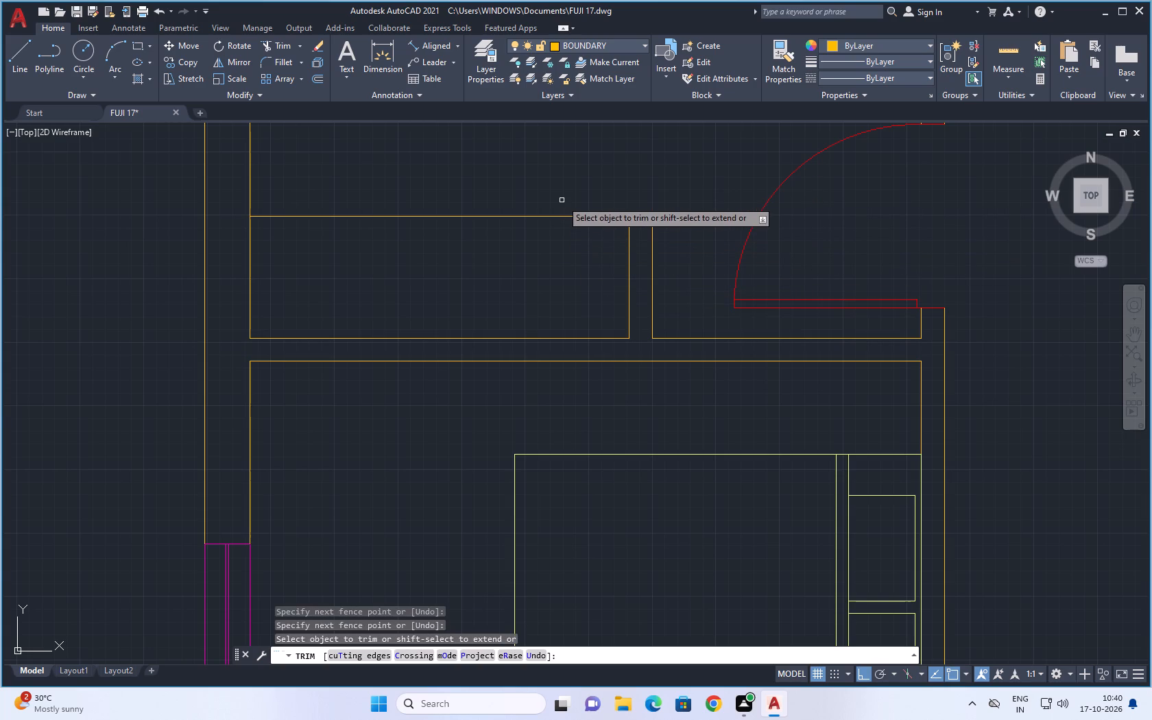
scroll(571, 213, down, 2)
scroll(605, 275, down, 1)
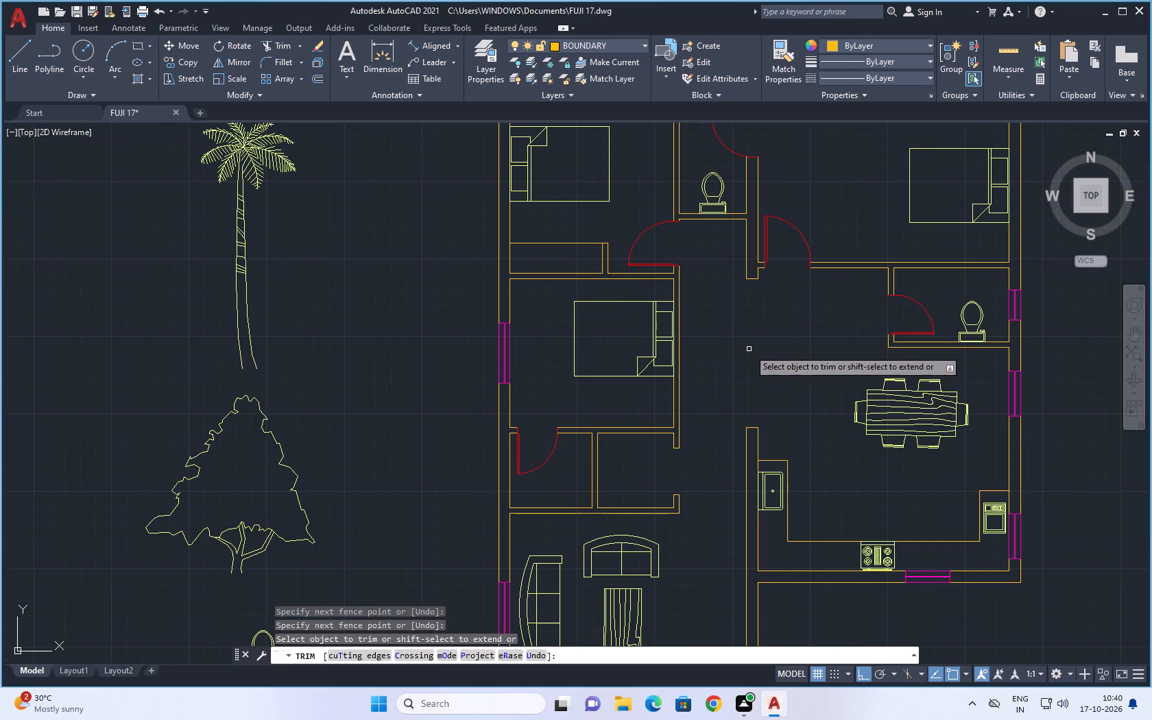
middle_drag(750, 339, 697, 370)
scroll(695, 372, down, 1)
middle_drag(706, 367, 590, 376)
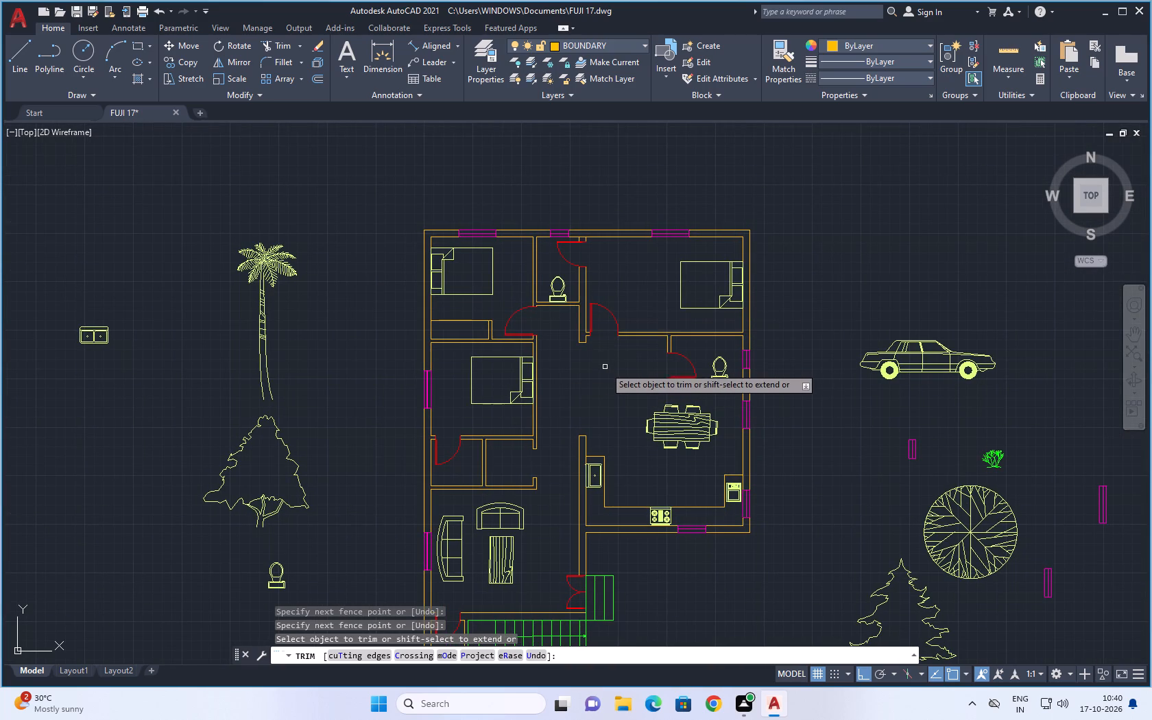
key(Escape)
key(Escape)
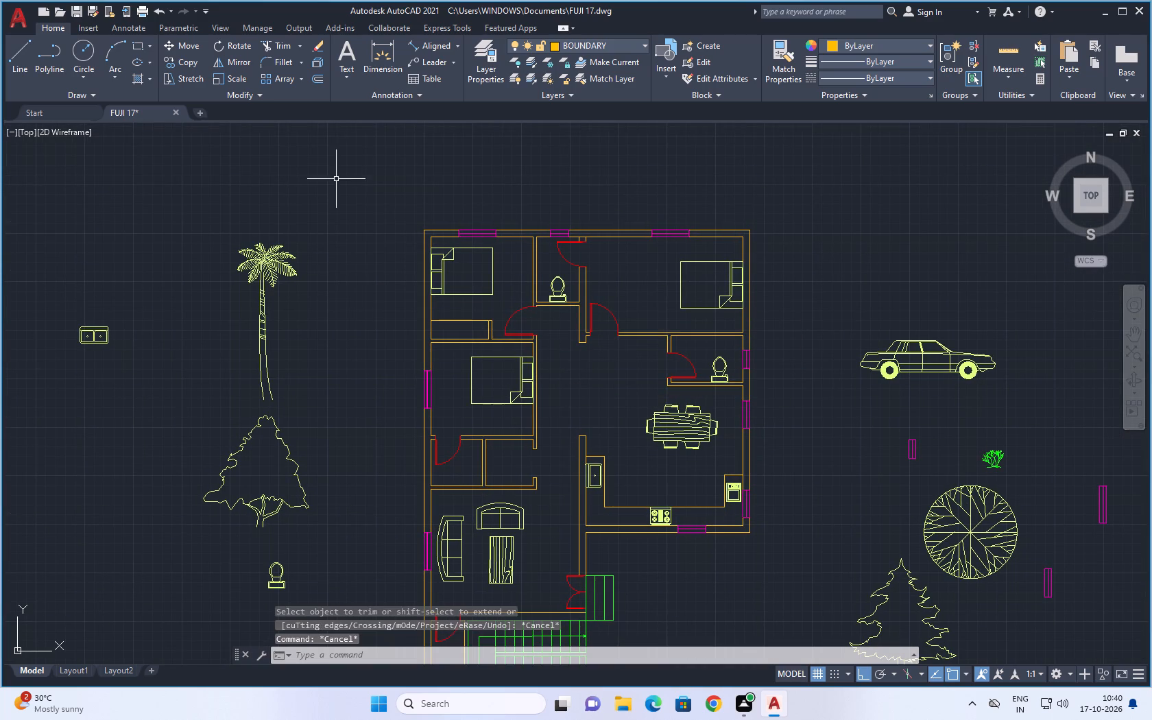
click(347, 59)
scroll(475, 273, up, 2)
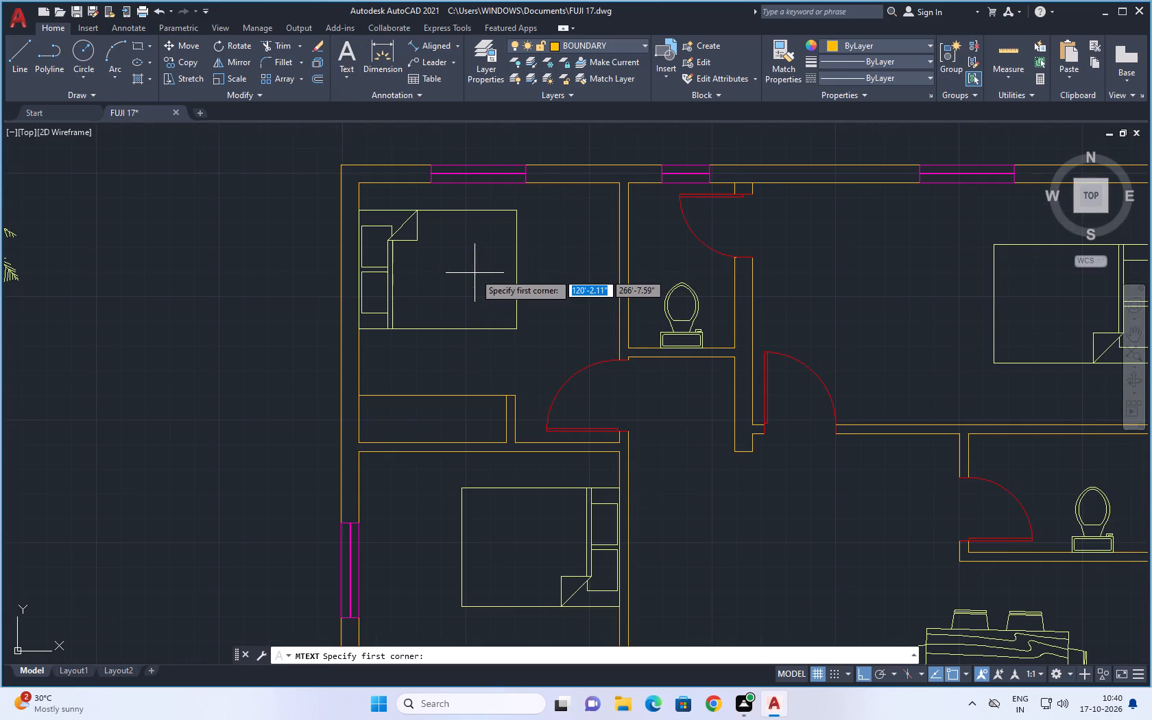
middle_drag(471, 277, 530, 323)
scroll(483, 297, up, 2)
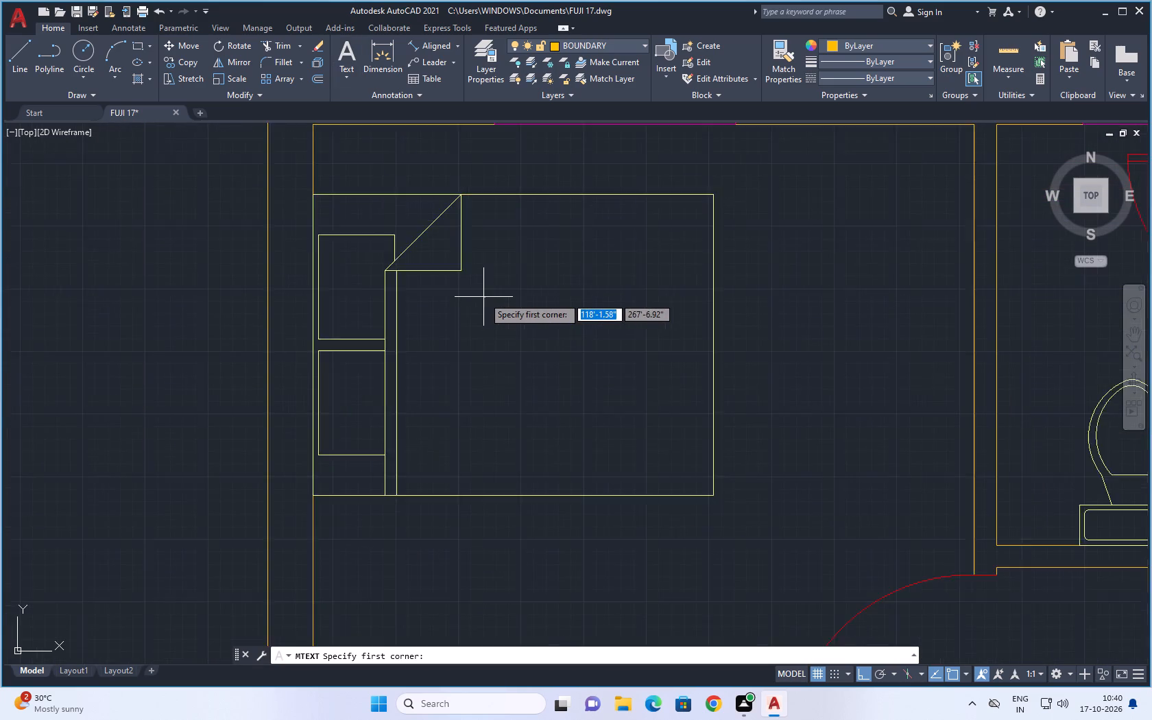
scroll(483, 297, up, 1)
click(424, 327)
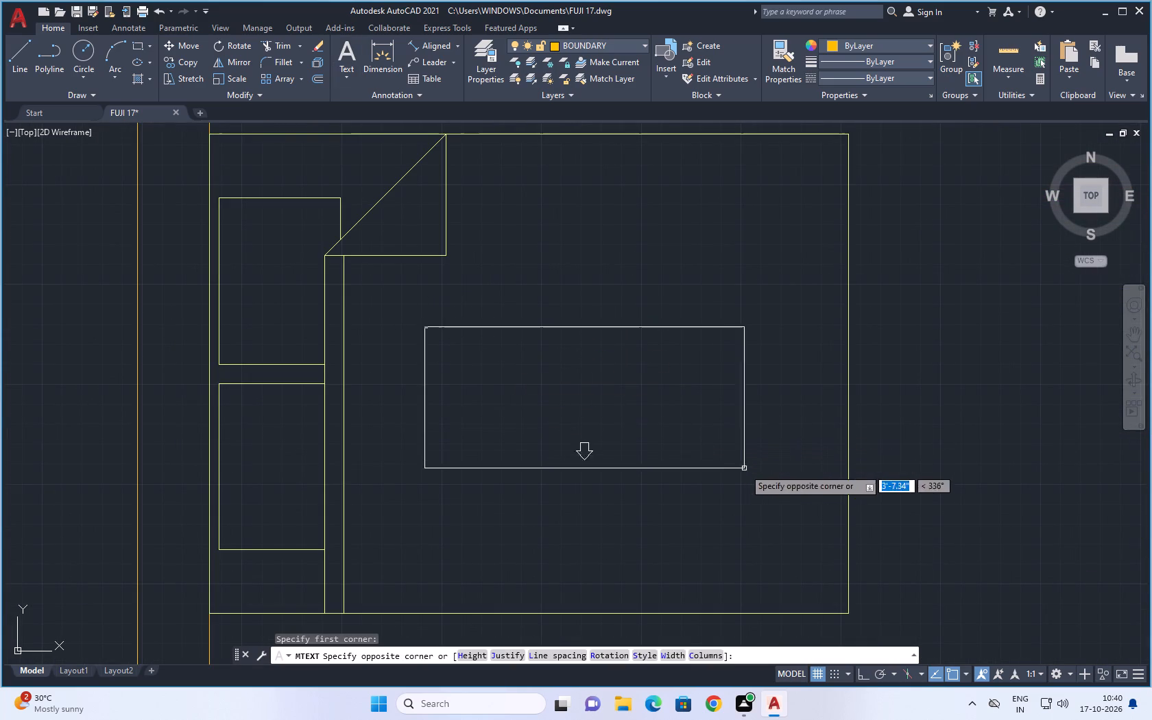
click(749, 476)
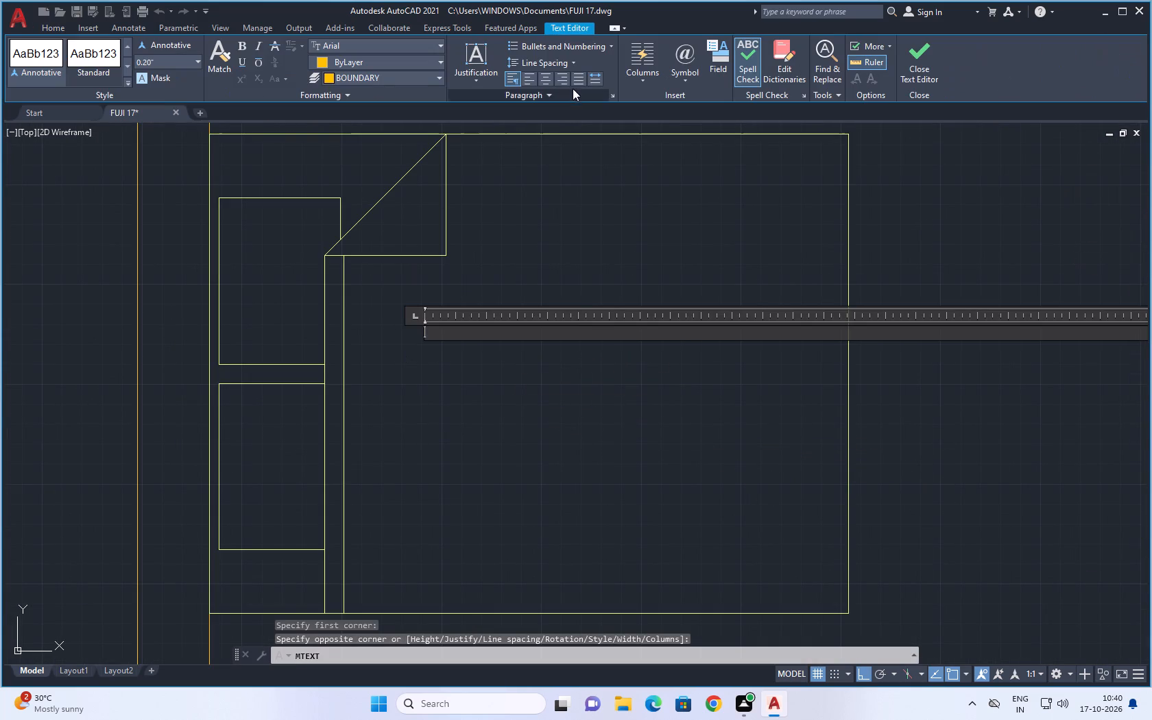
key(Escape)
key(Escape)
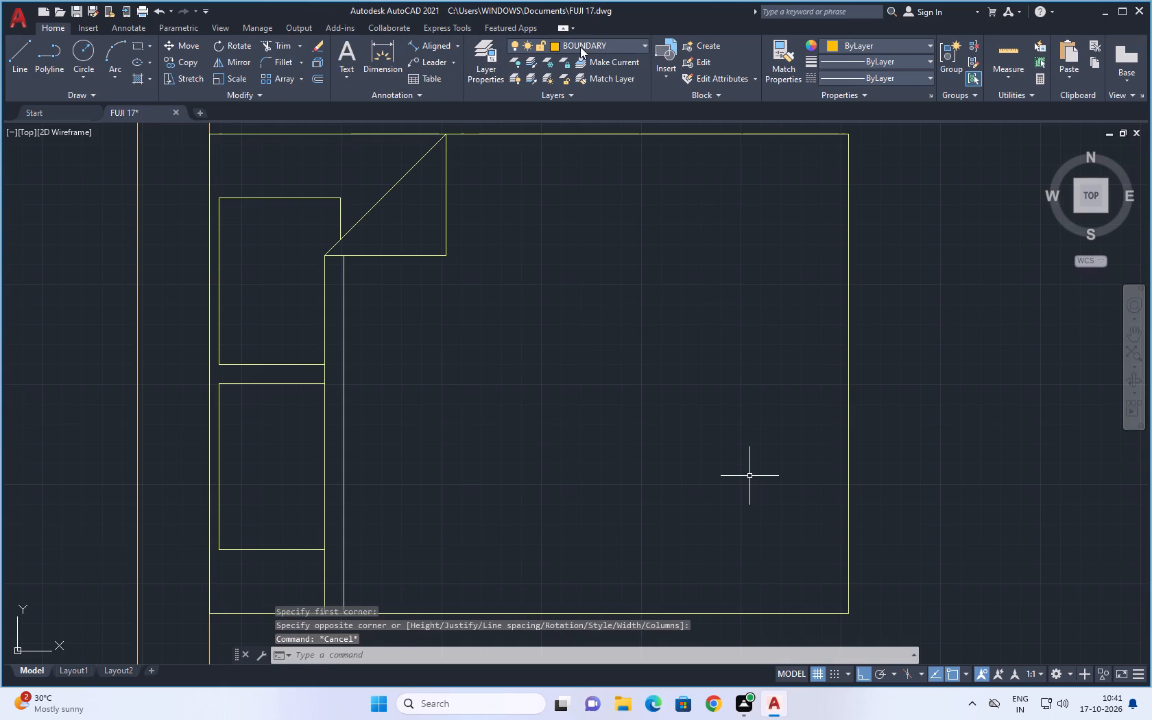
Make TEXT the current layer.
click(580, 47)
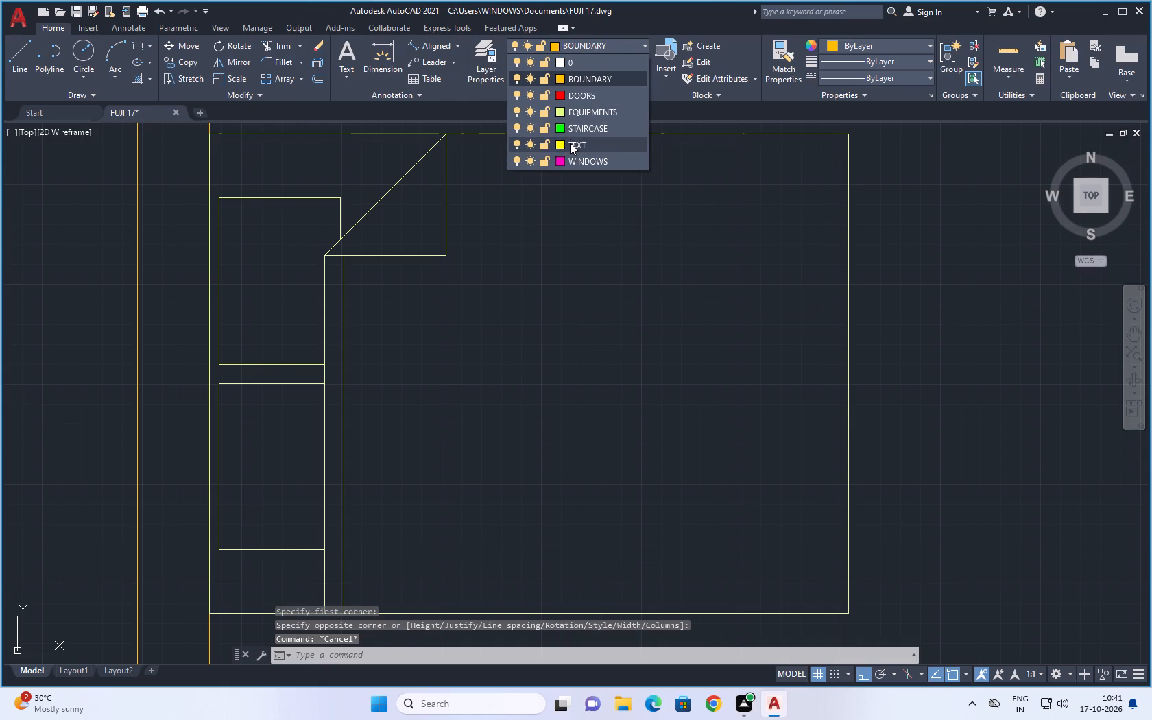
click(570, 143)
click(438, 300)
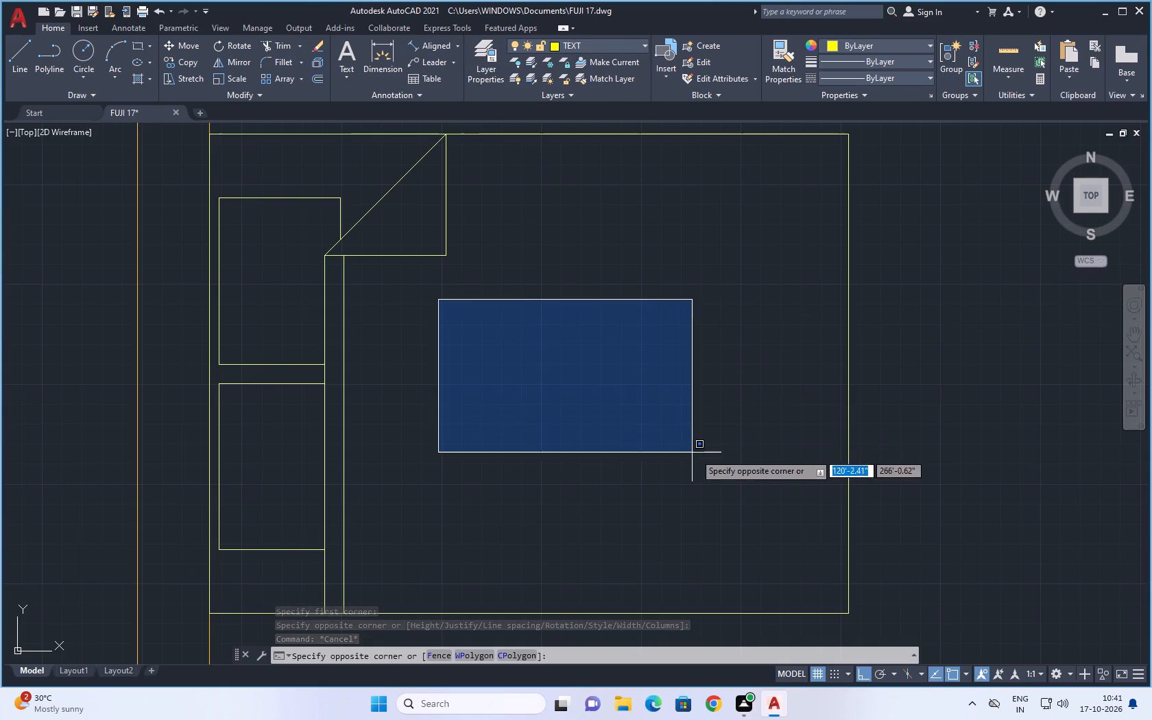
click(808, 463)
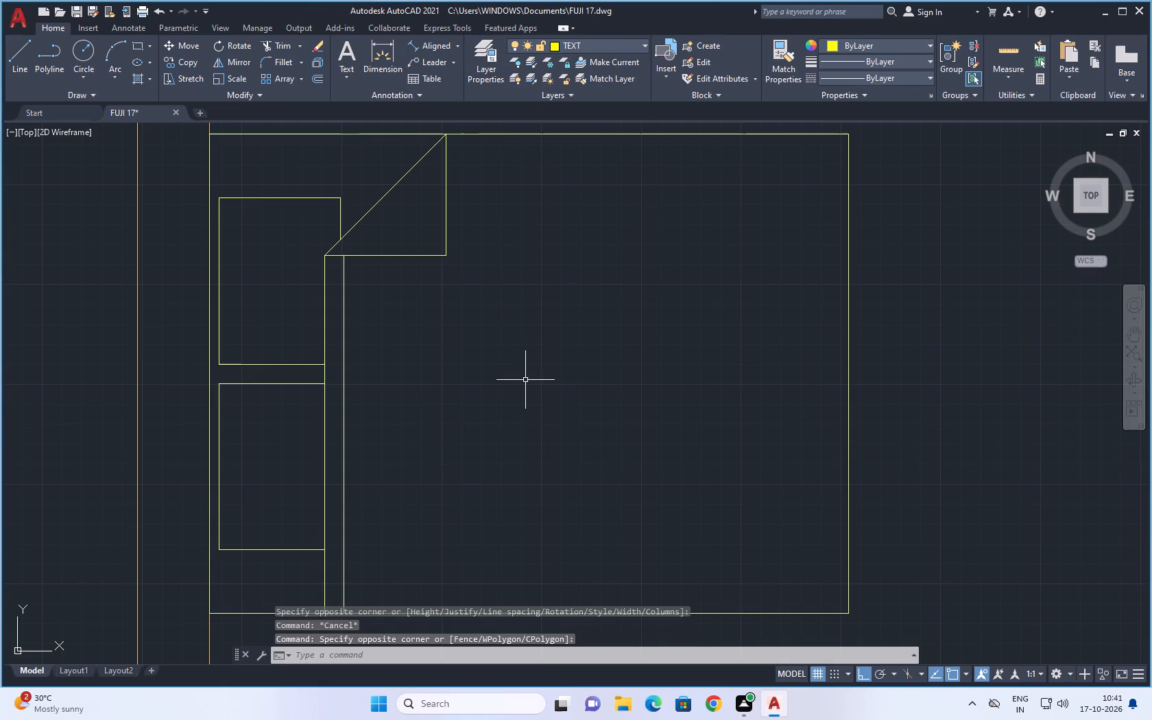
Add a two-line multiline text label reading BEDROOM and 11'0"X11'0" over the northwest bedroom's bed.
click(344, 49)
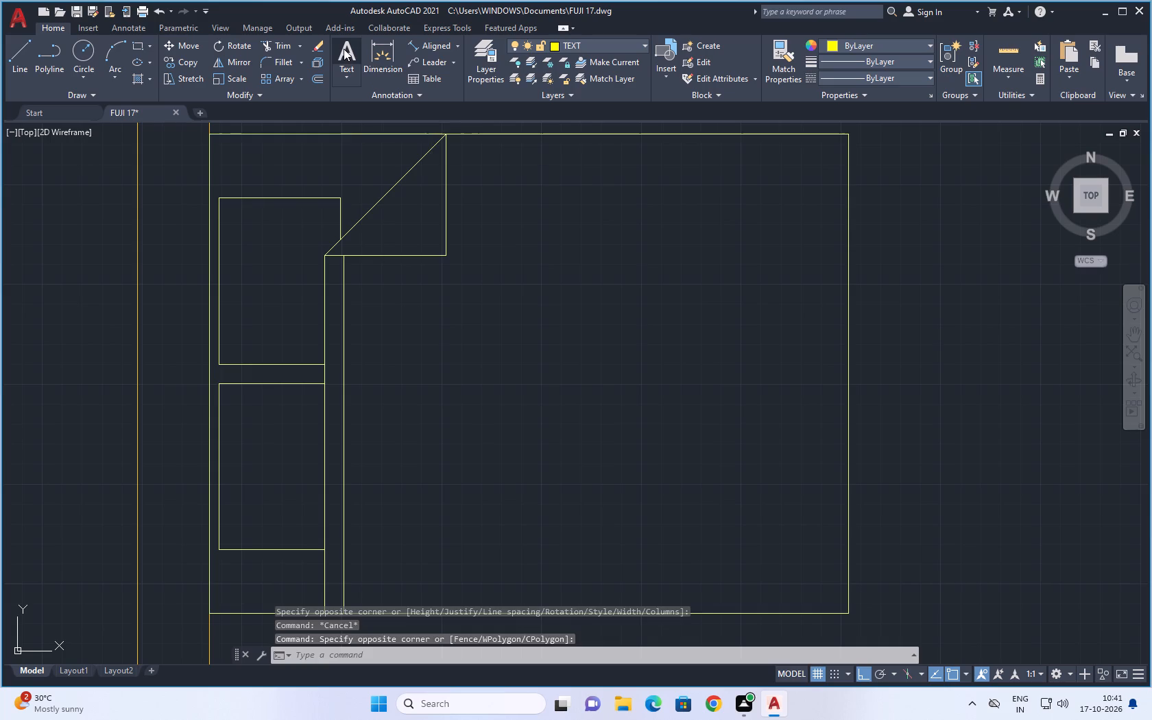
click(444, 309)
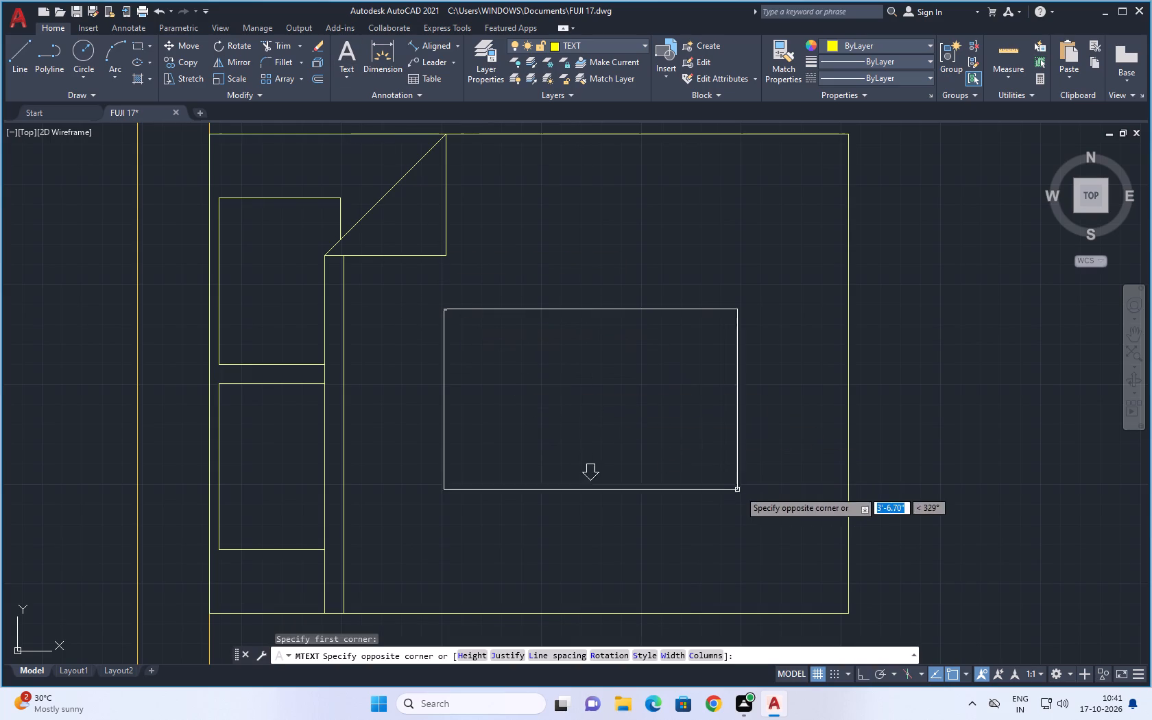
click(790, 484)
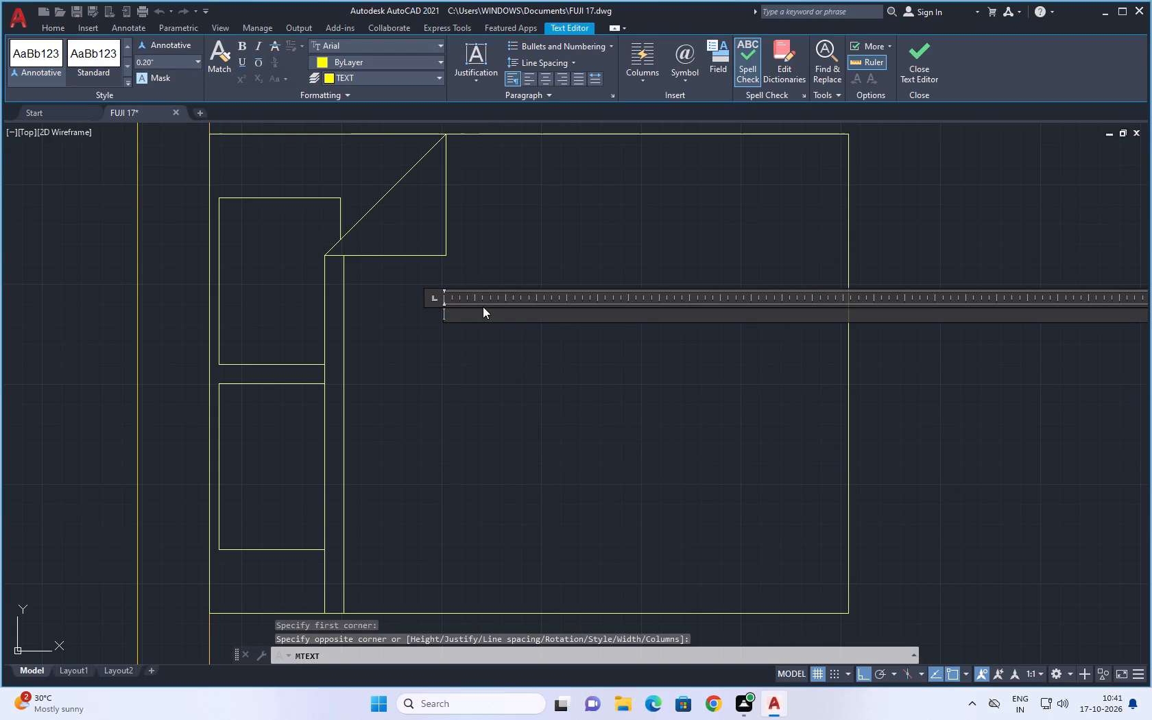
text(BED)
text(ROOM)
key(Return)
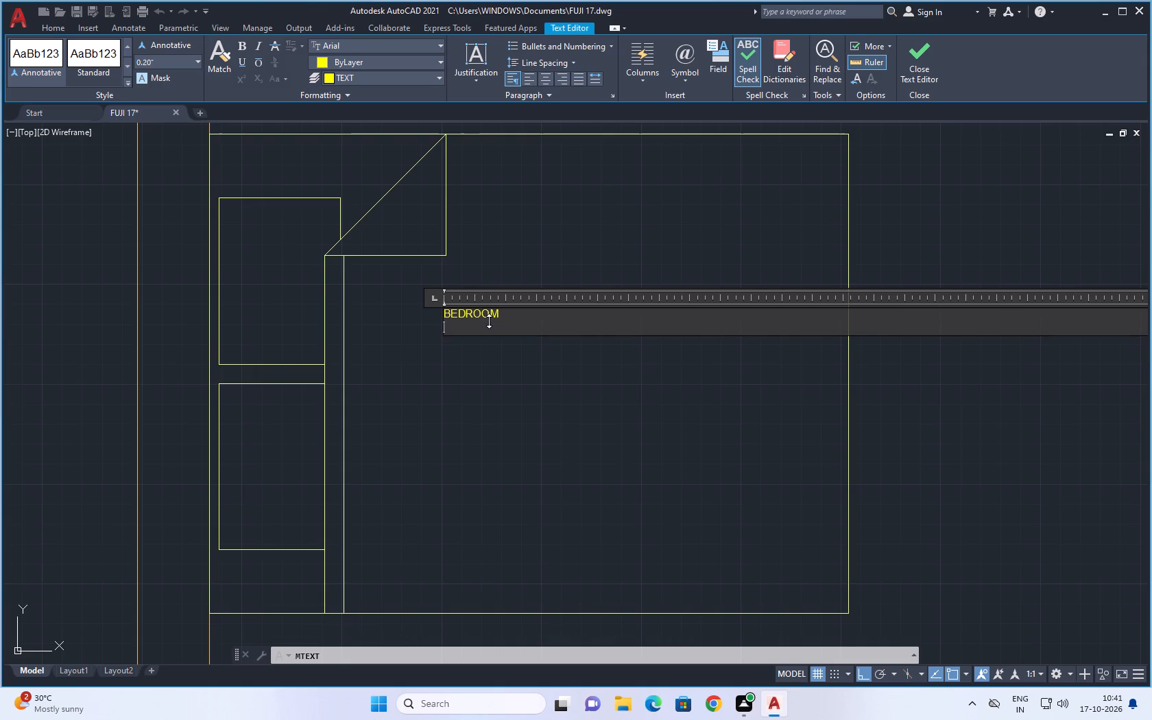
text(10)
key(BackSpace)
text(1'0"X)
text(11'0)
key(shift+quotedbl)
click(517, 365)
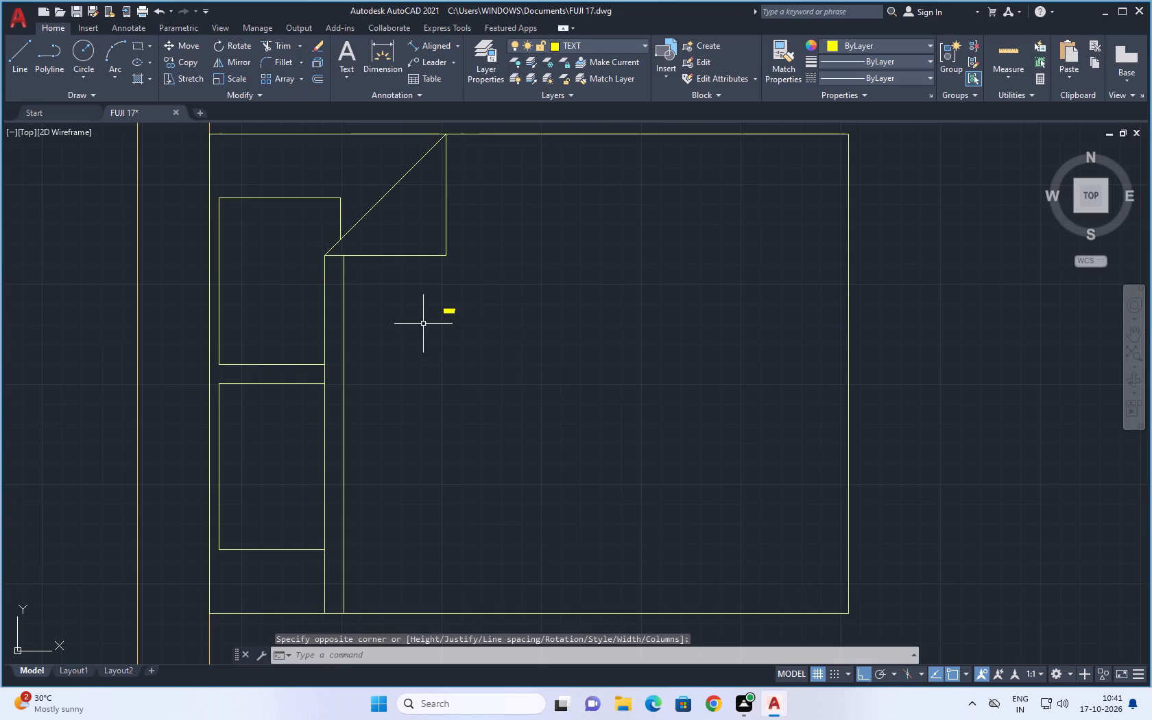
Set the bedroom label's text height to 7".
drag(411, 300, 427, 302)
click(518, 361)
right_click(475, 327)
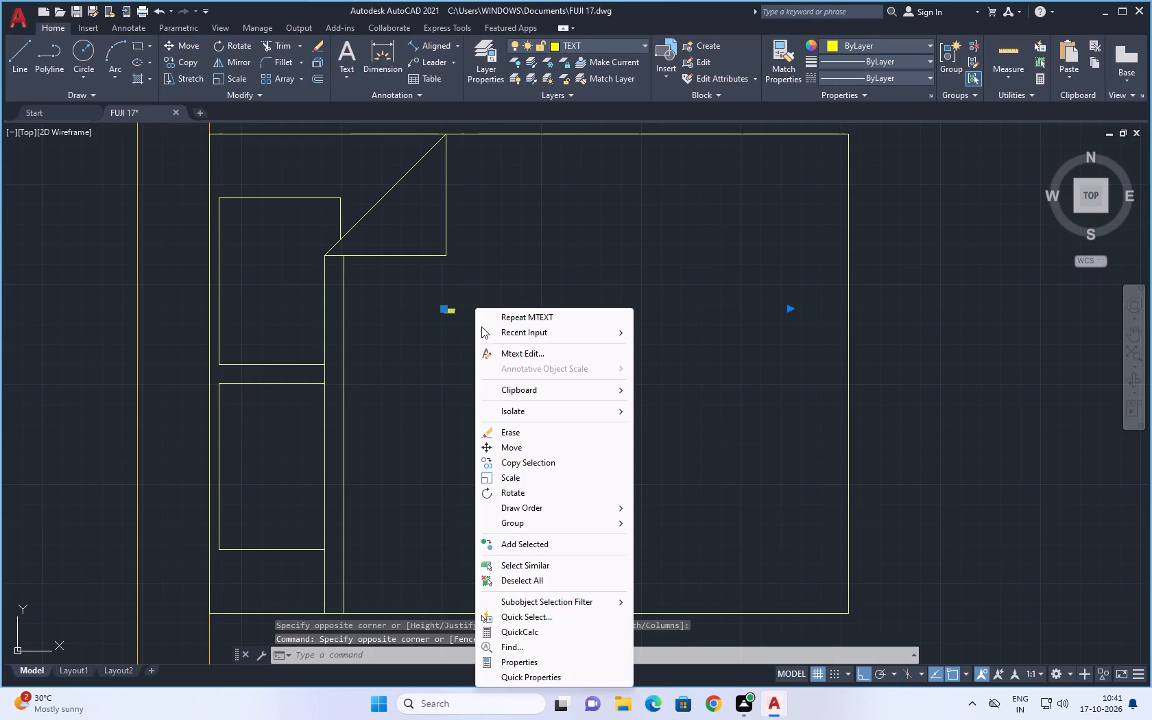
click(508, 659)
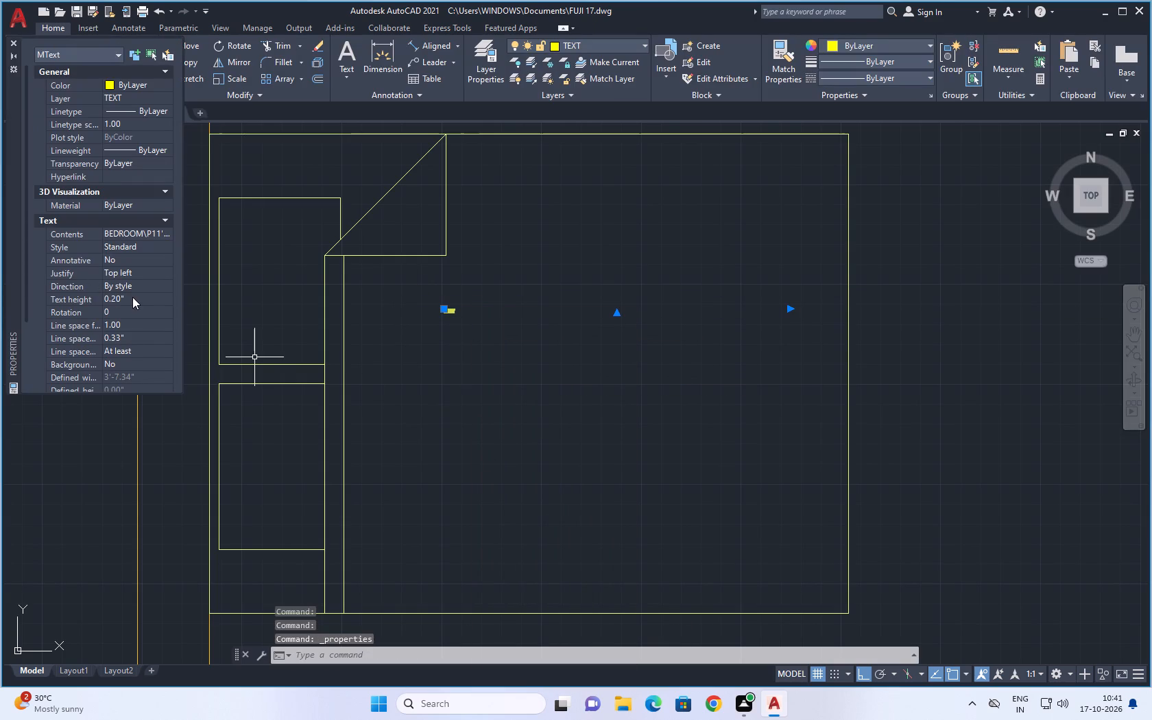
click(132, 297)
key(7)
key(Return)
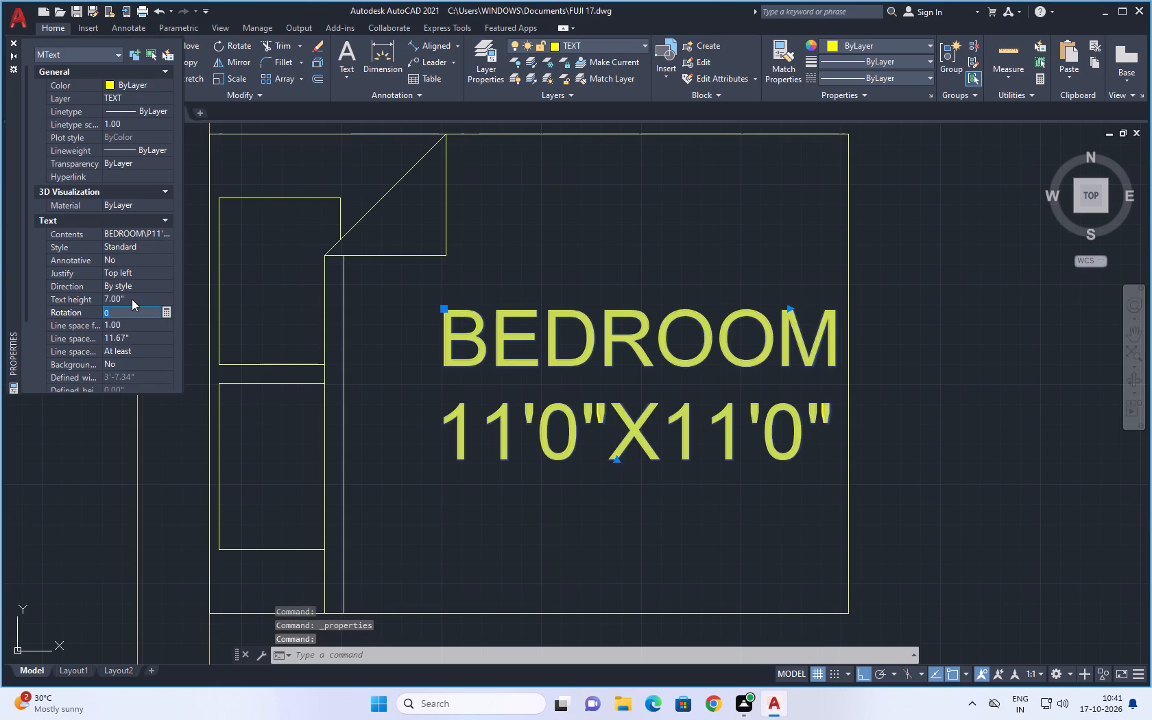
Copy the northwest bedroom's label from its top-left corner, with Ortho off, onto the bed in the bedroom directly south.
scroll(224, 333, down, 3)
middle_drag(461, 402, 527, 336)
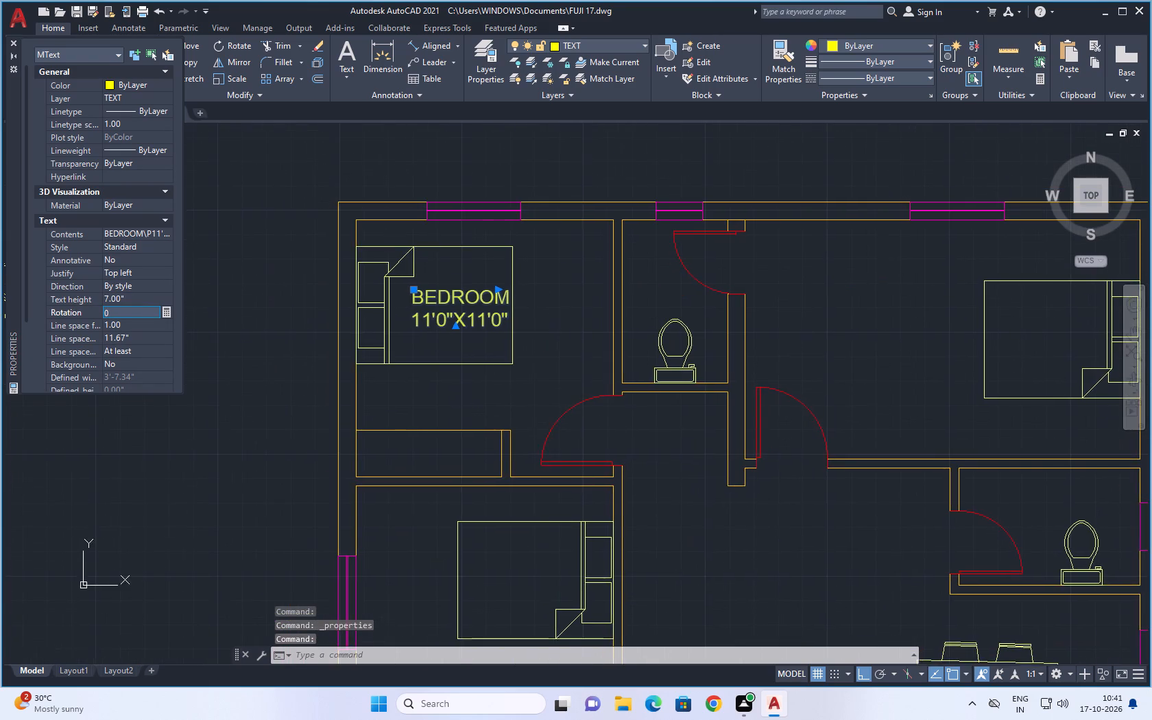
scroll(527, 344, down, 1)
middle_drag(527, 339, 513, 344)
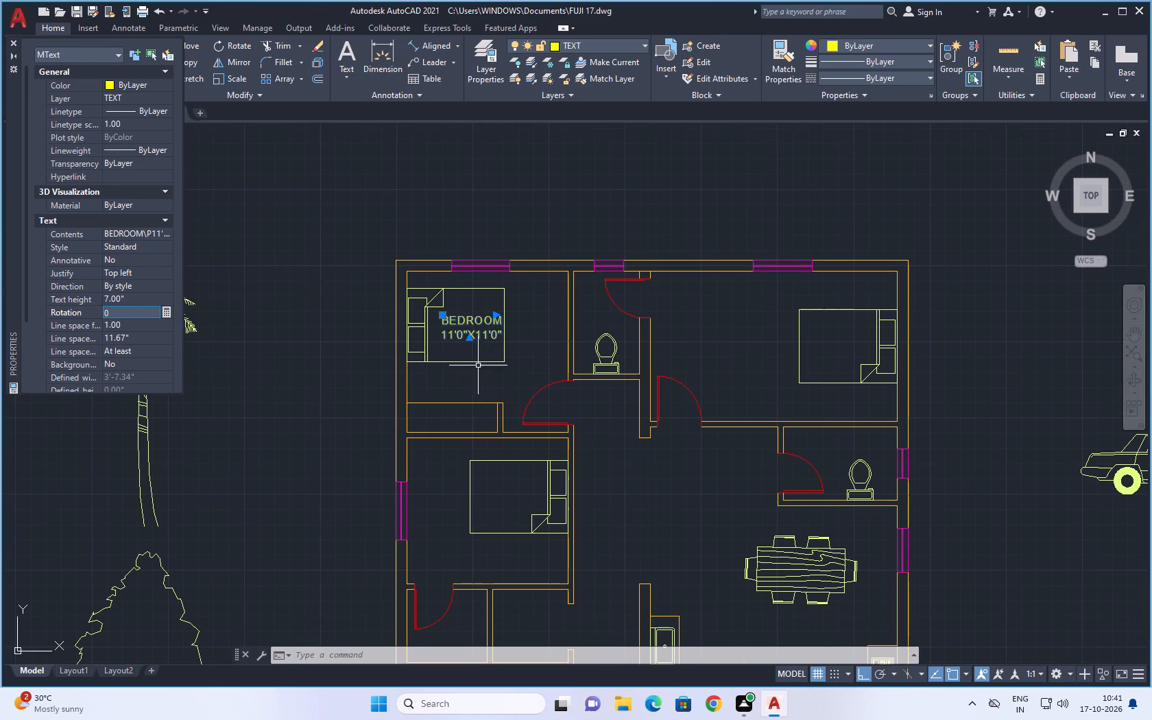
key(c)
key(o)
key(space)
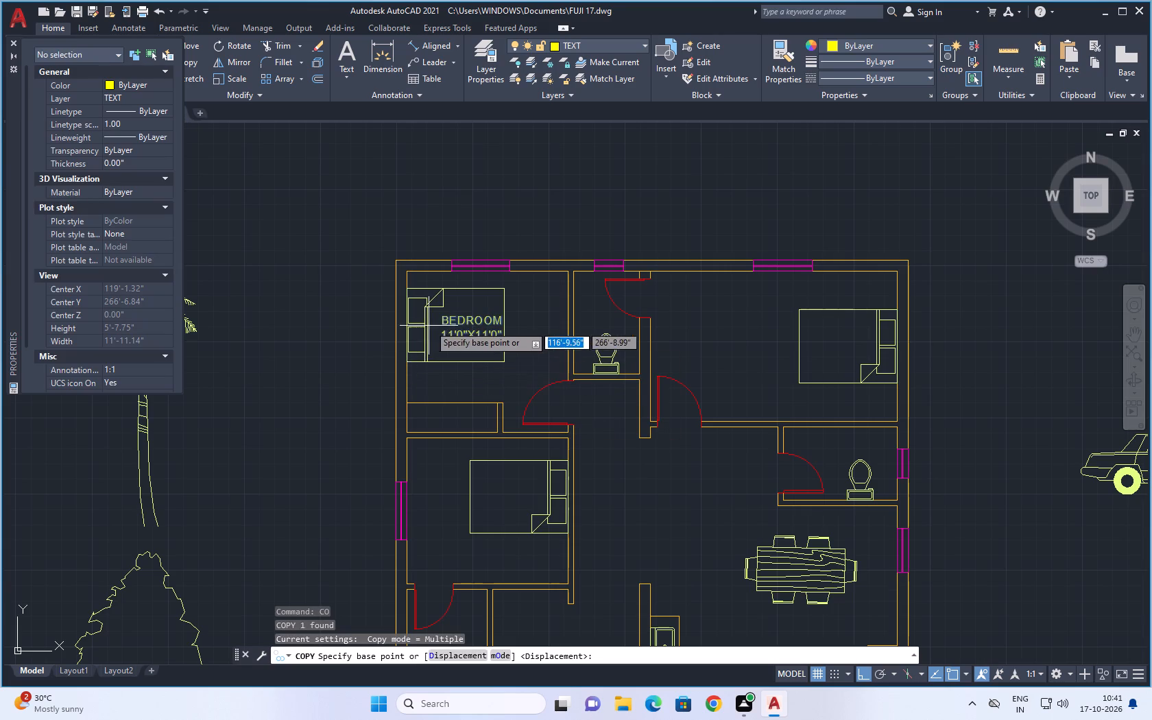
scroll(438, 316, up, 4)
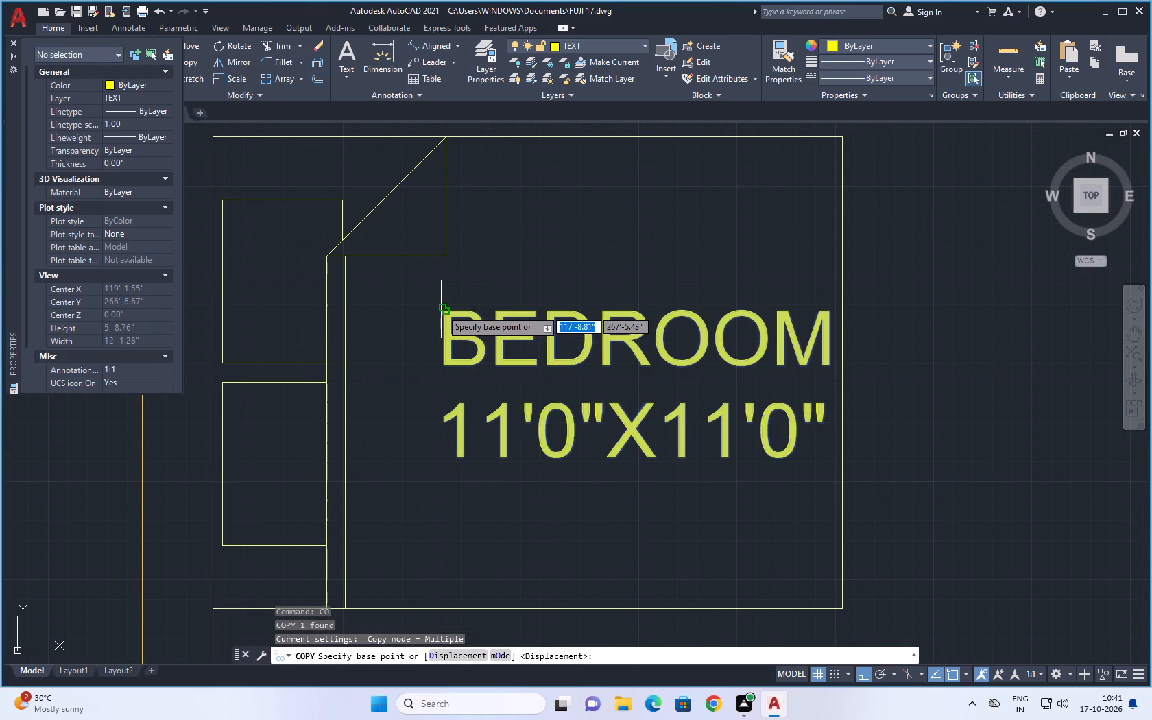
click(441, 309)
scroll(532, 468, up, 1)
scroll(535, 479, down, 3)
middle_drag(542, 485, 549, 330)
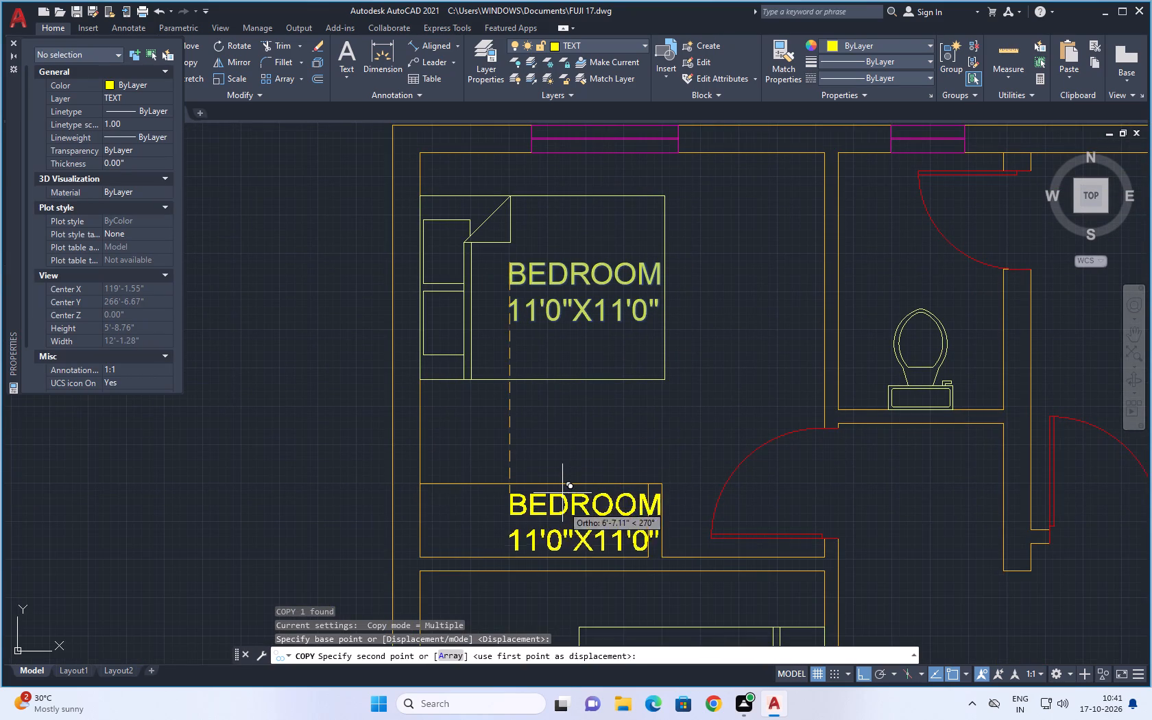
key(F8)
scroll(607, 629, up, 1)
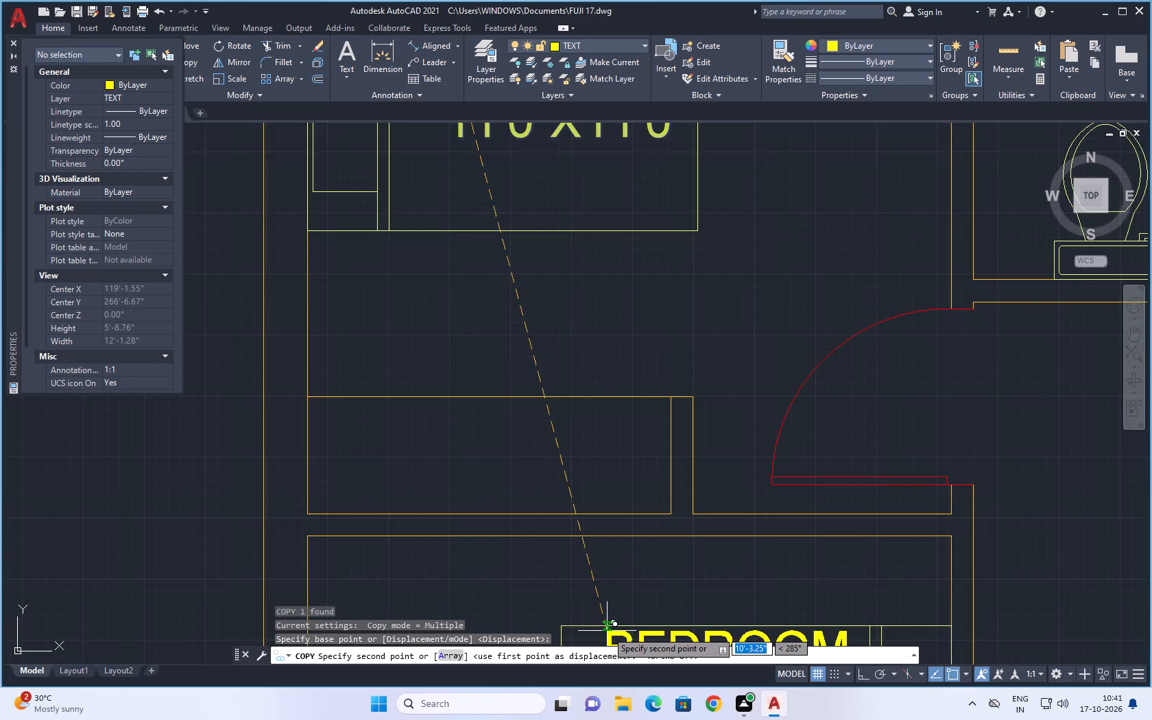
middle_drag(604, 624, 562, 335)
scroll(575, 379, down, 1)
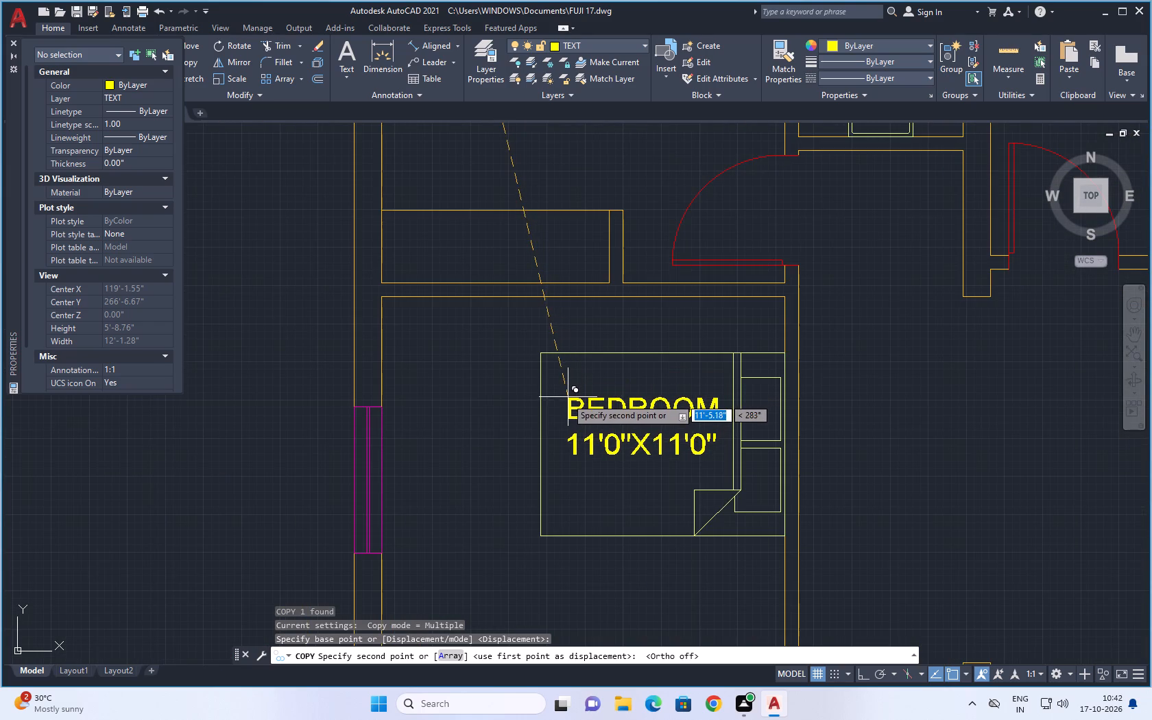
click(566, 398)
Place another copy of the bedroom label inside the northwest bedroom's partitioned recess.
scroll(565, 419, down, 3)
middle_drag(564, 453, 553, 363)
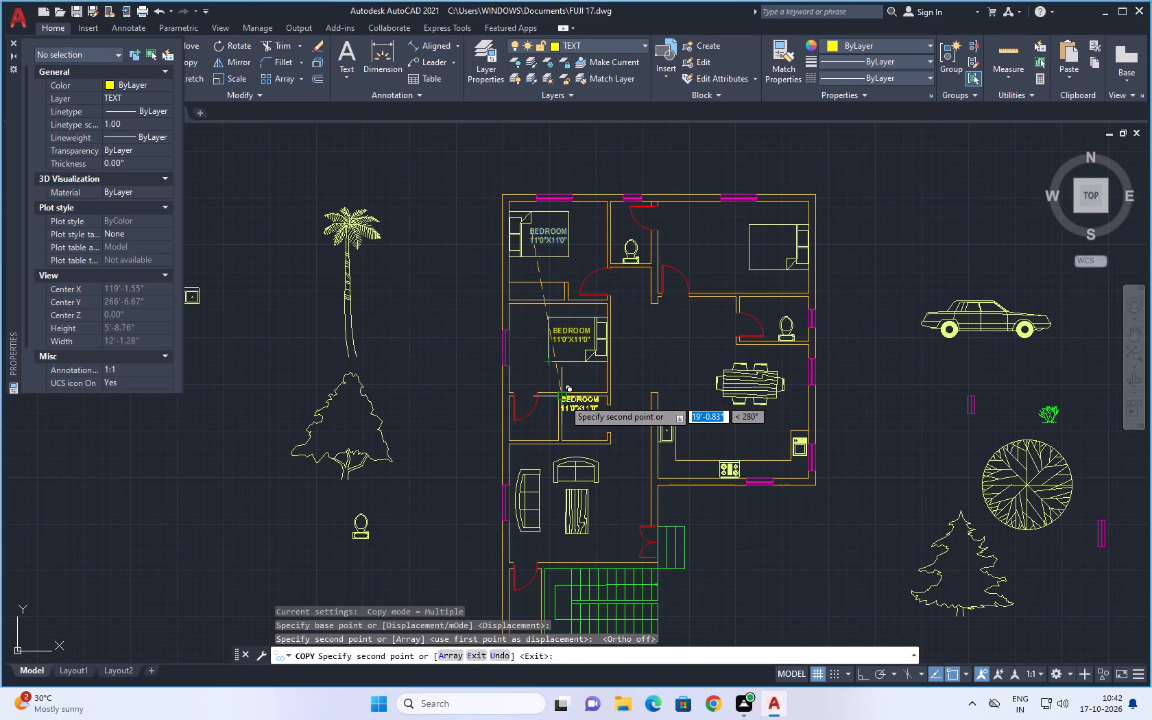
scroll(527, 292, up, 3)
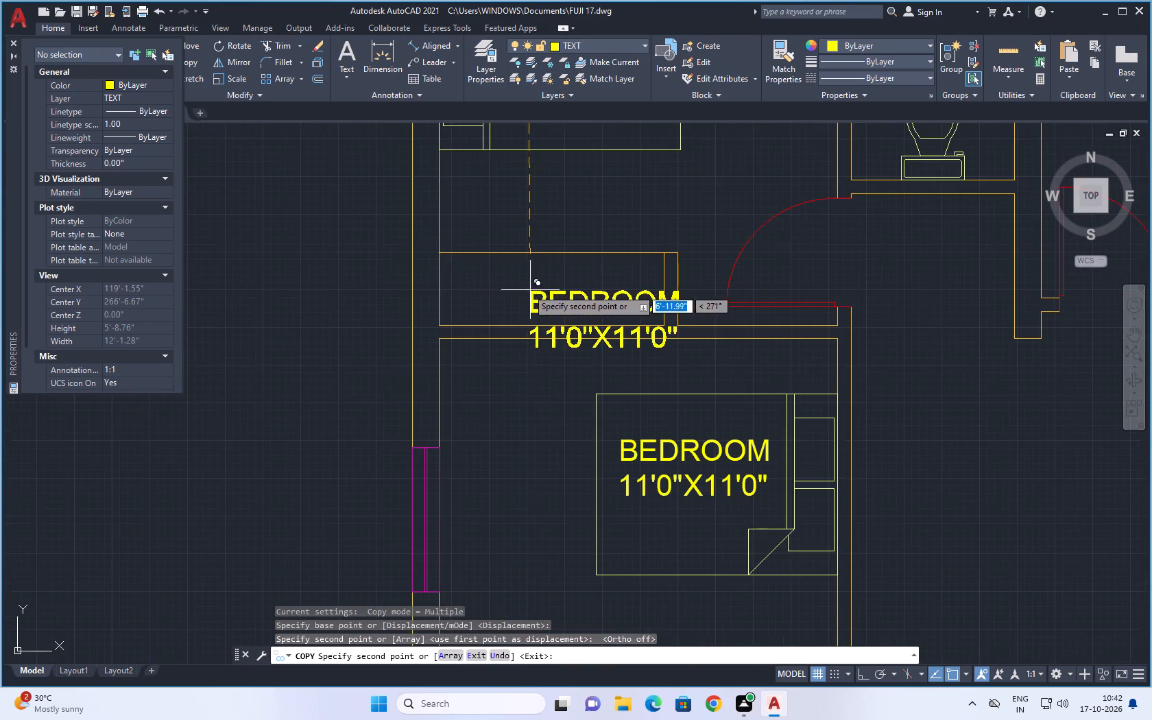
scroll(494, 278, up, 2)
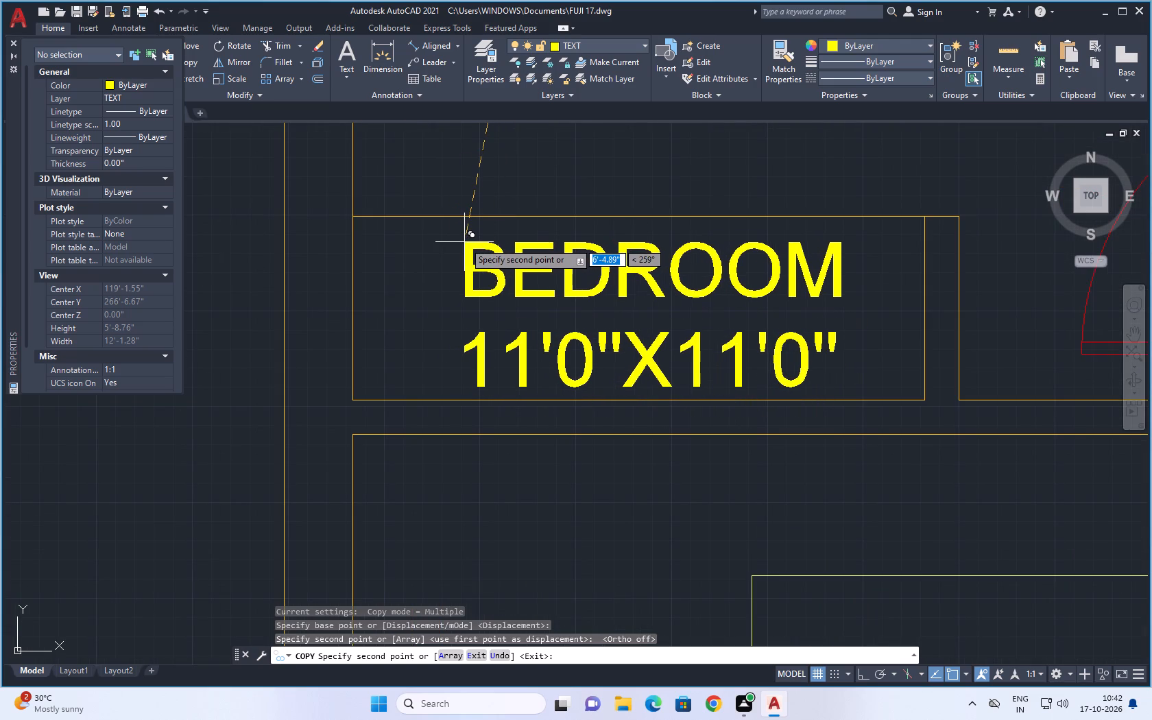
click(464, 242)
Place label copies in the two small adjoining rooms between the middle west bedroom and the living room.
scroll(599, 335, down, 5)
middle_drag(611, 399, 555, 254)
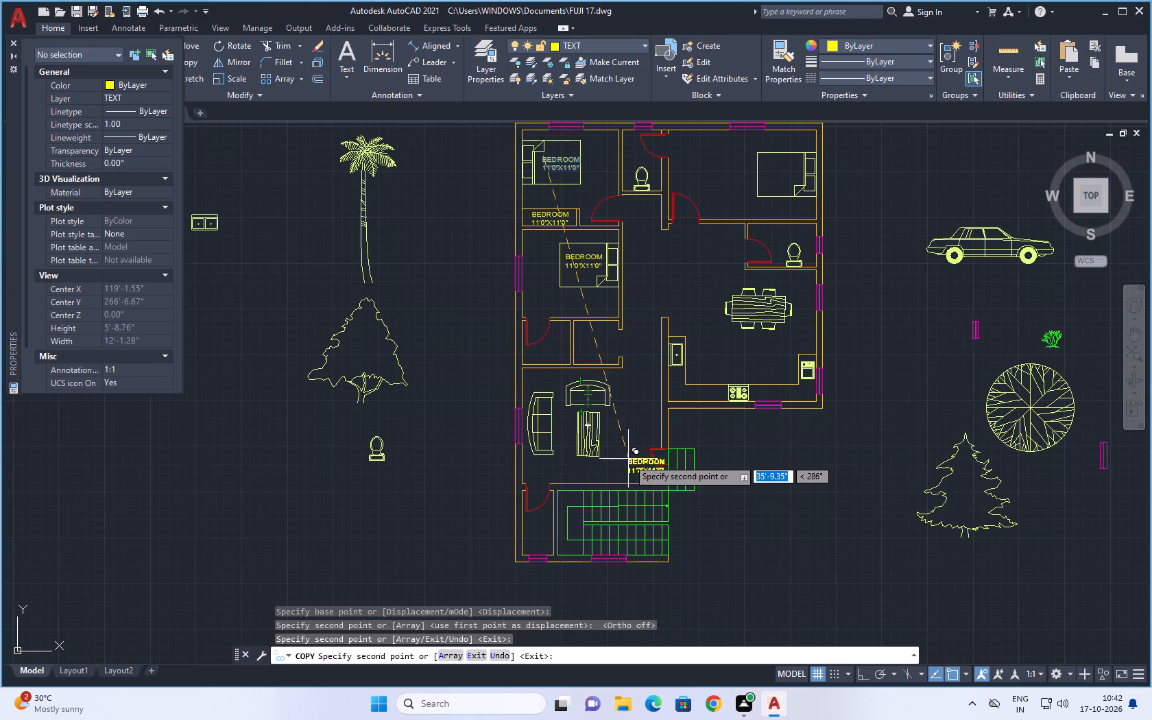
scroll(591, 334, up, 4)
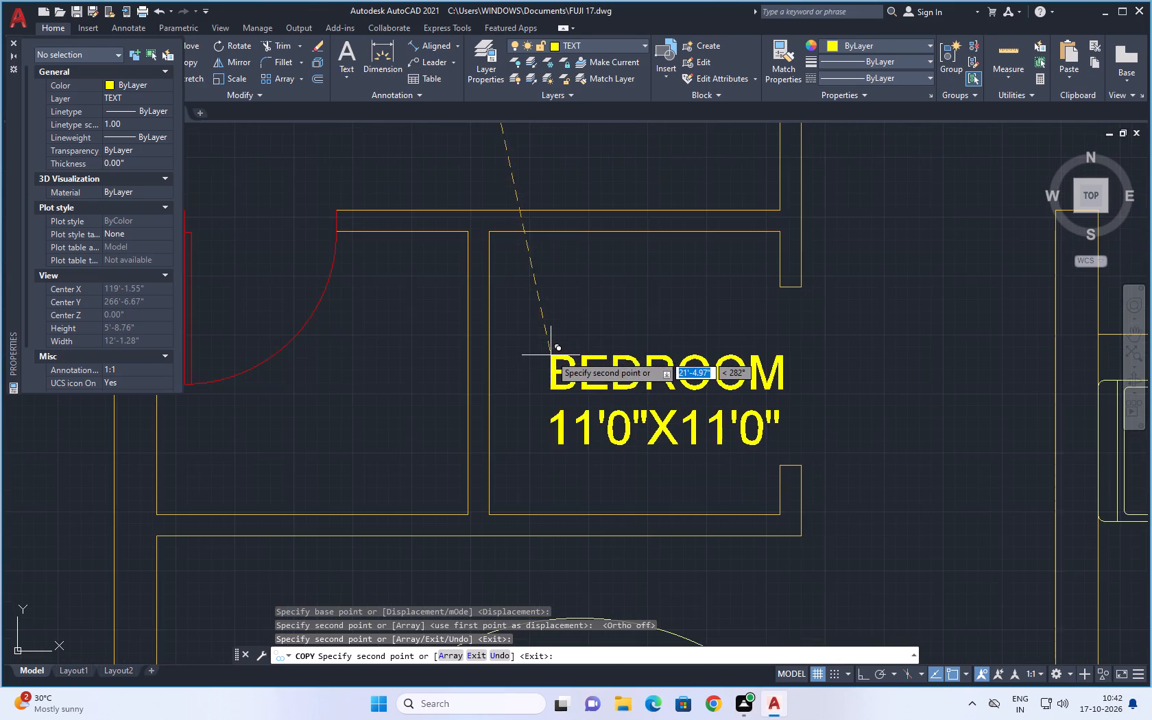
scroll(532, 350, down, 4)
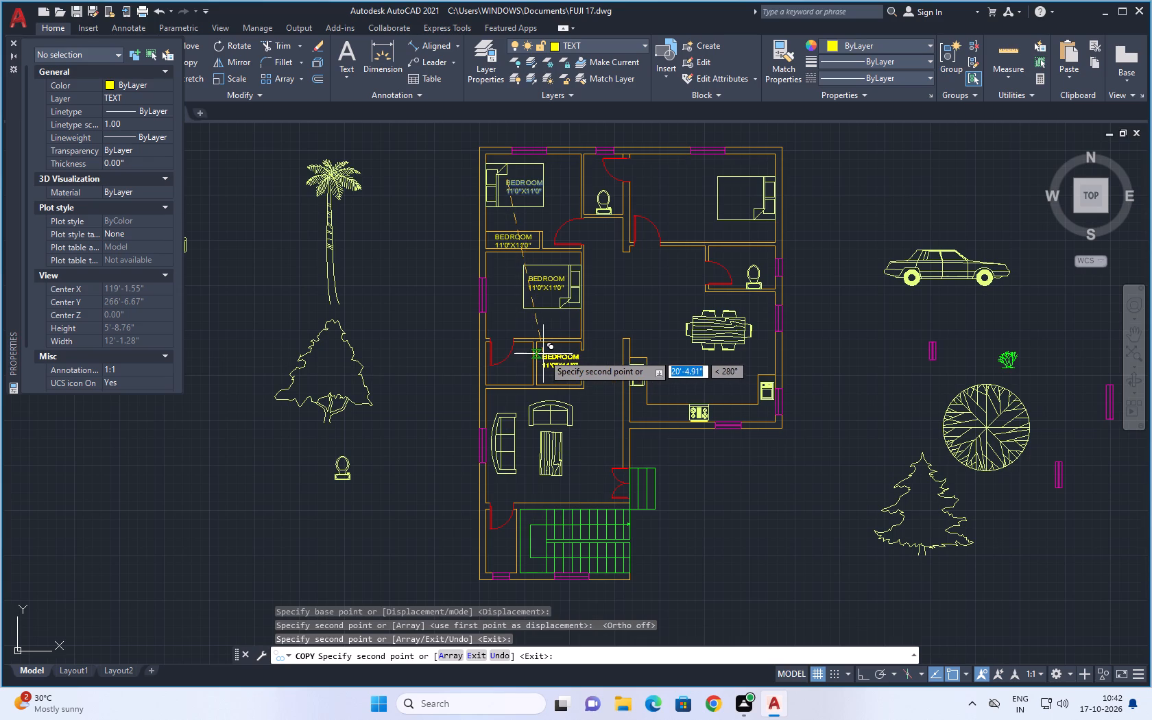
scroll(542, 353, up, 3)
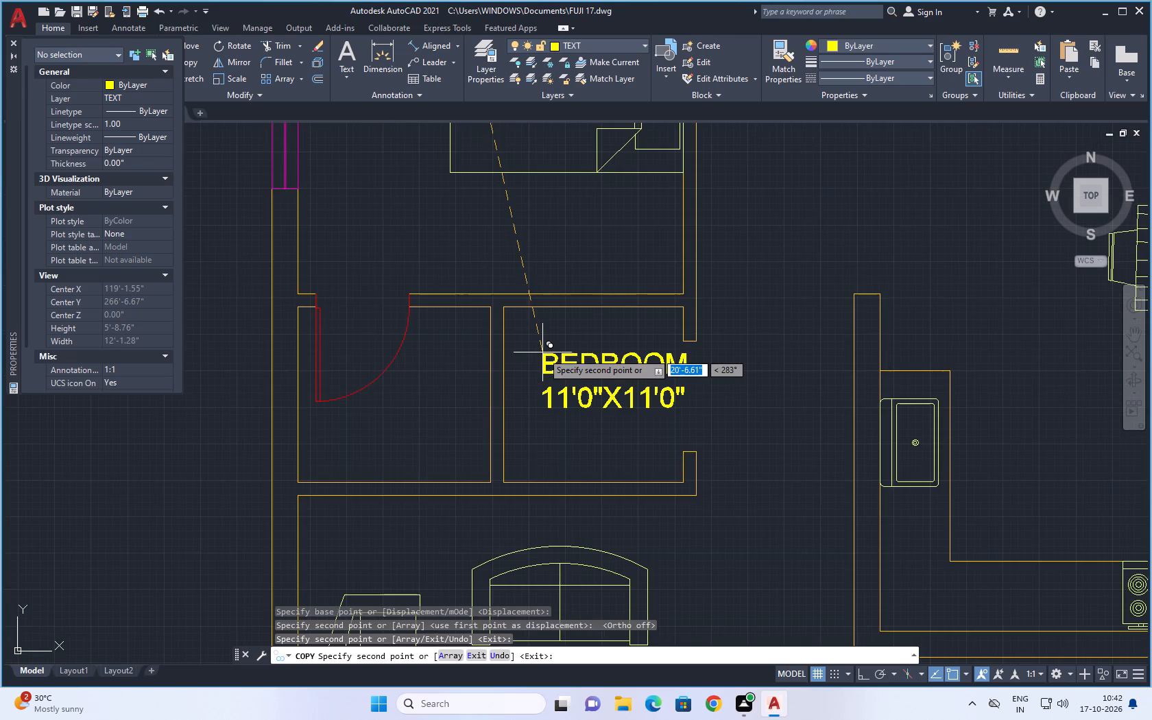
scroll(523, 369, up, 1)
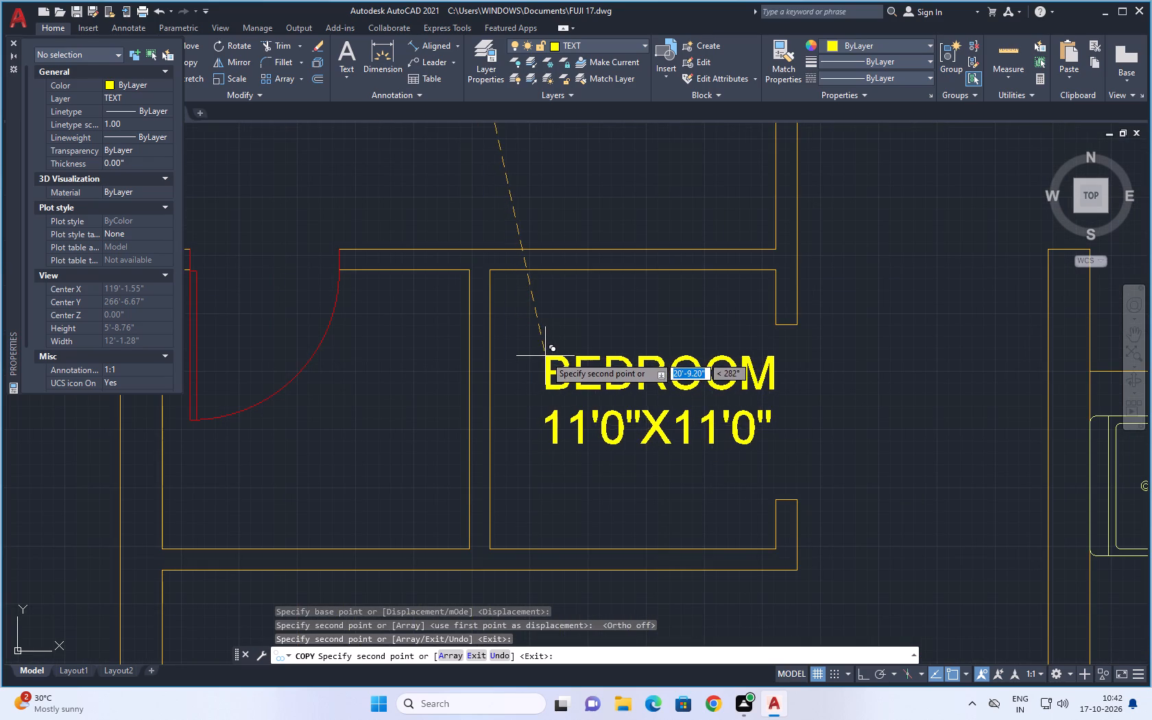
click(545, 356)
click(211, 434)
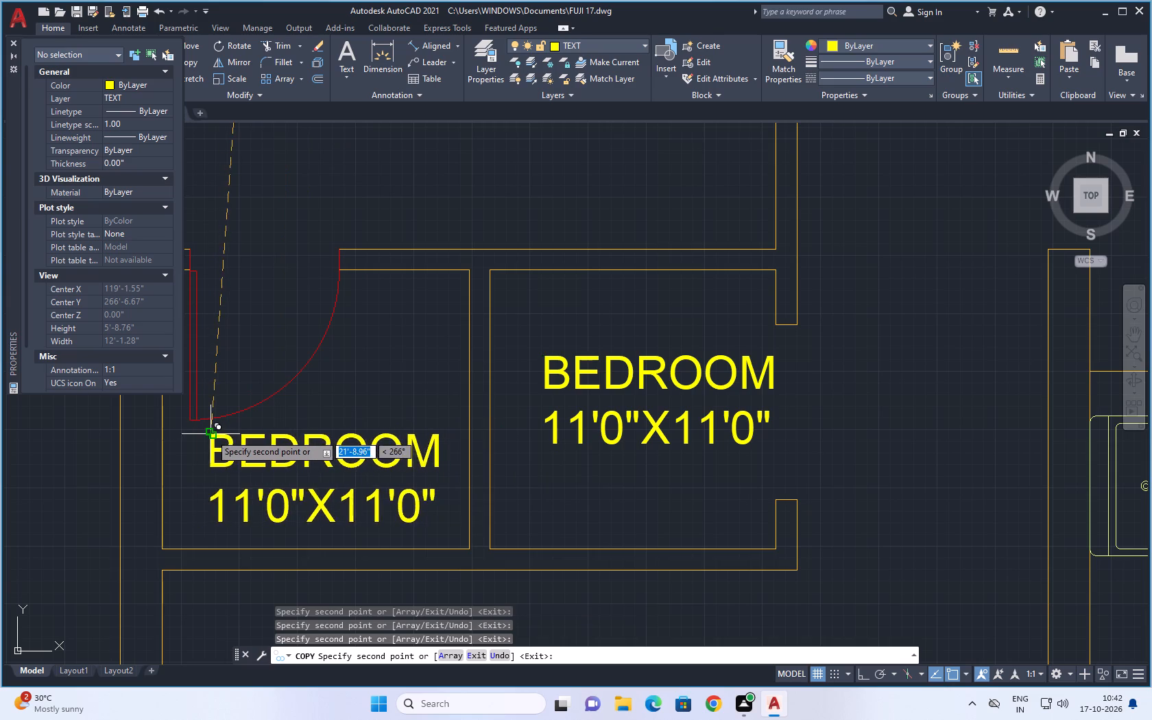
Place label copies in the living room east of the coffee table and in the narrow room west of the staircase.
scroll(358, 374, down, 5)
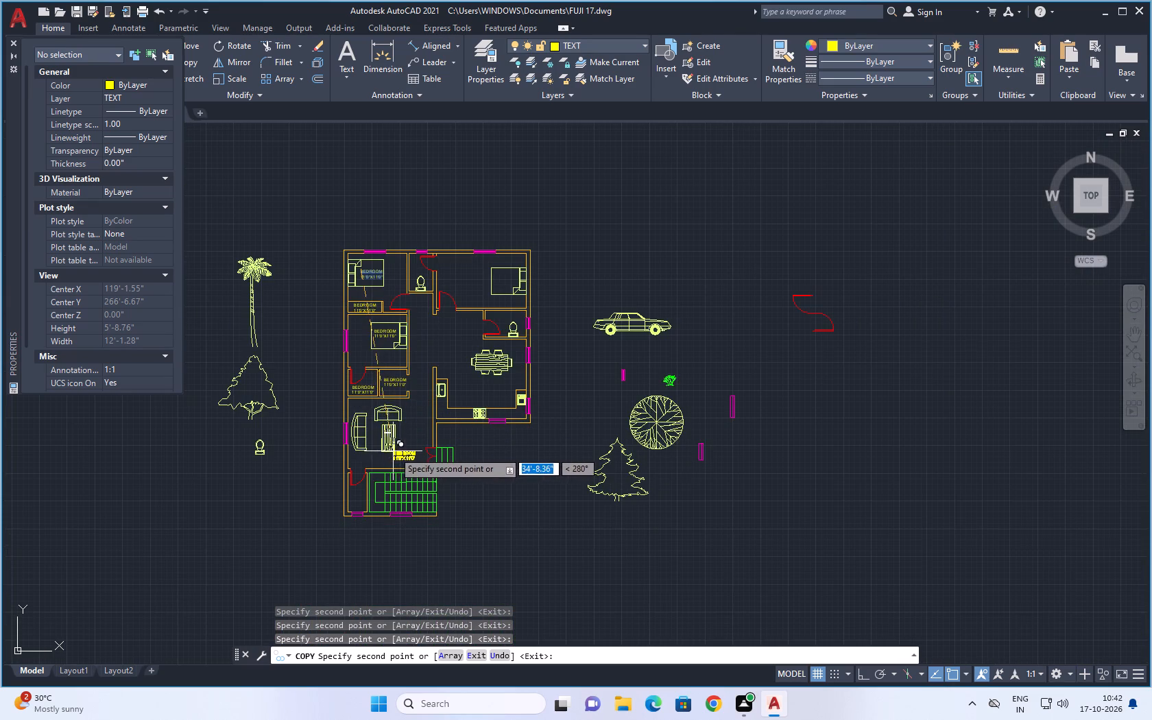
middle_drag(394, 451, 421, 390)
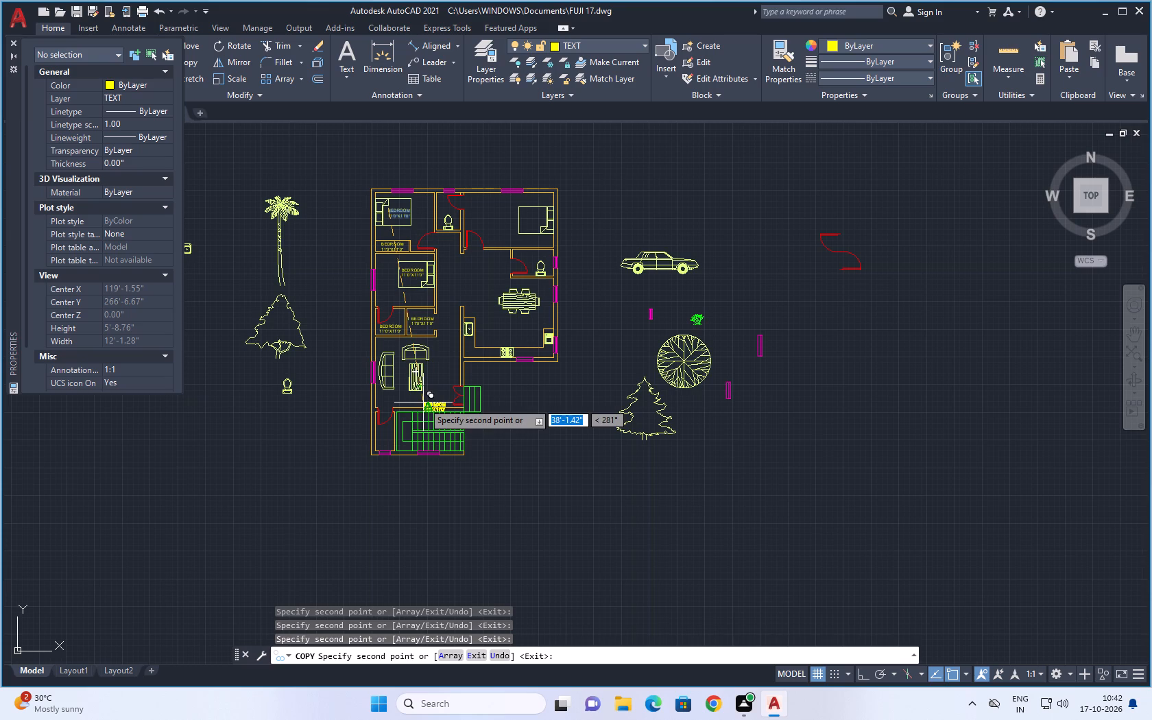
scroll(400, 396, up, 4)
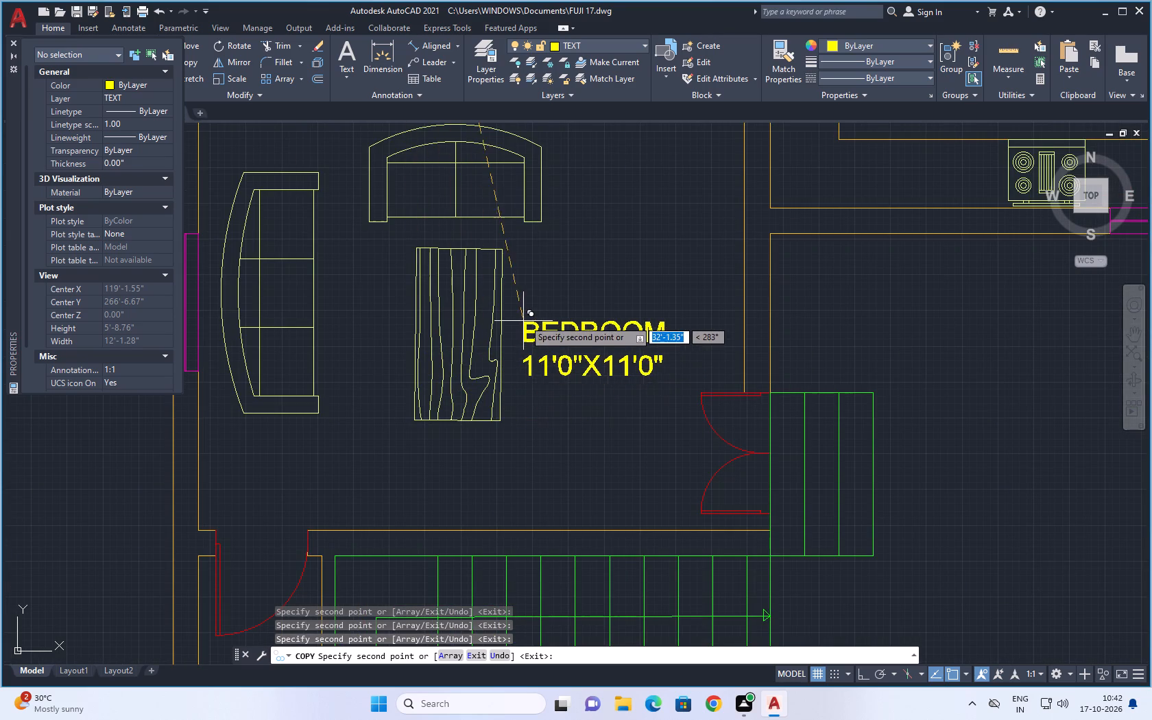
click(530, 309)
scroll(516, 368, down, 2)
middle_drag(511, 383, 522, 357)
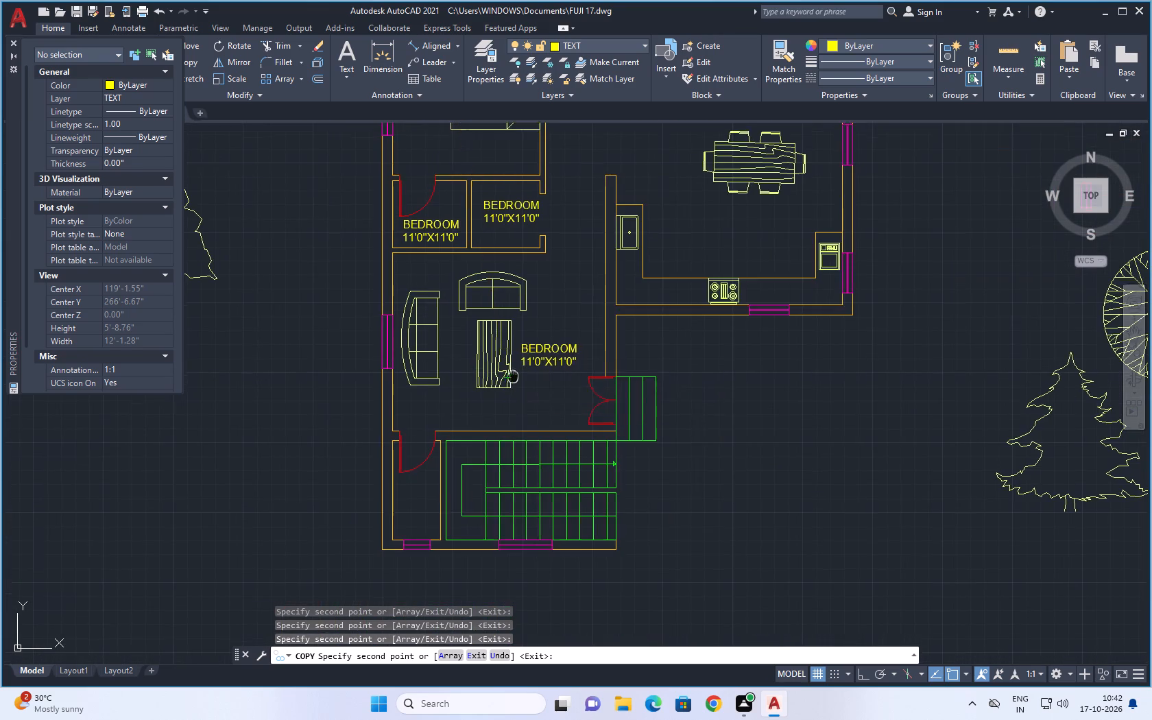
middle_drag(522, 357, 539, 315)
scroll(415, 433, up, 4)
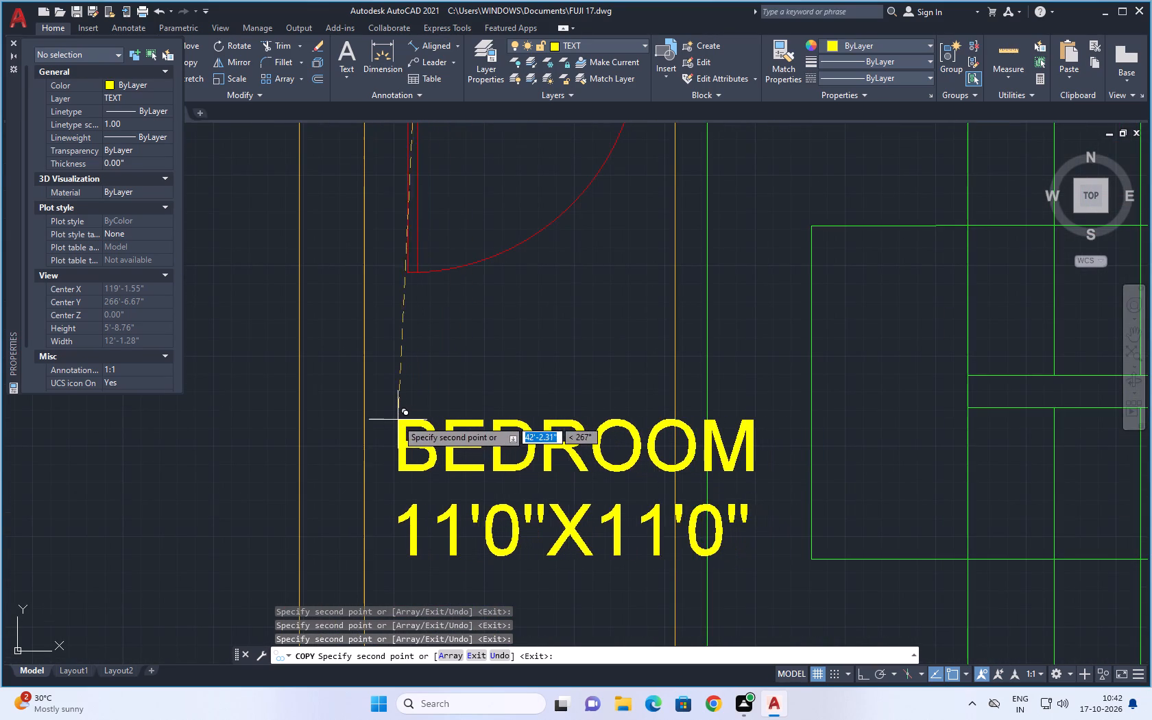
click(375, 430)
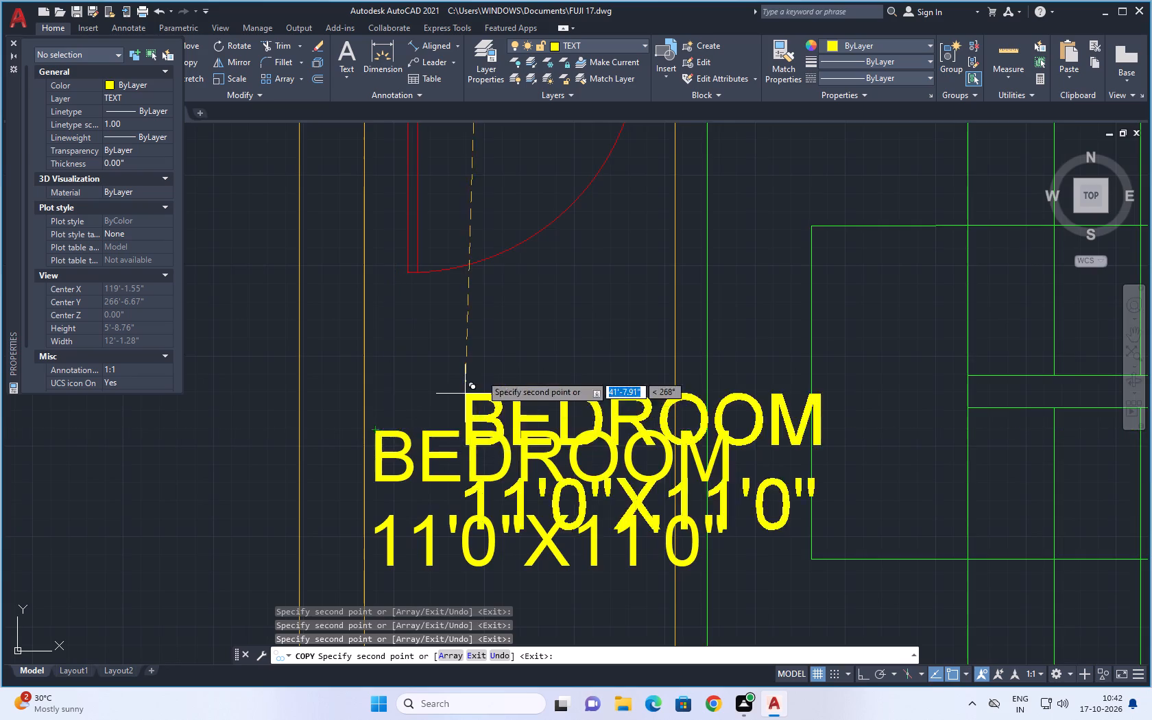
Place label copies in the kitchen south of the dining table and in the east toilet above the WC.
scroll(494, 356, down, 6)
scroll(588, 221, up, 3)
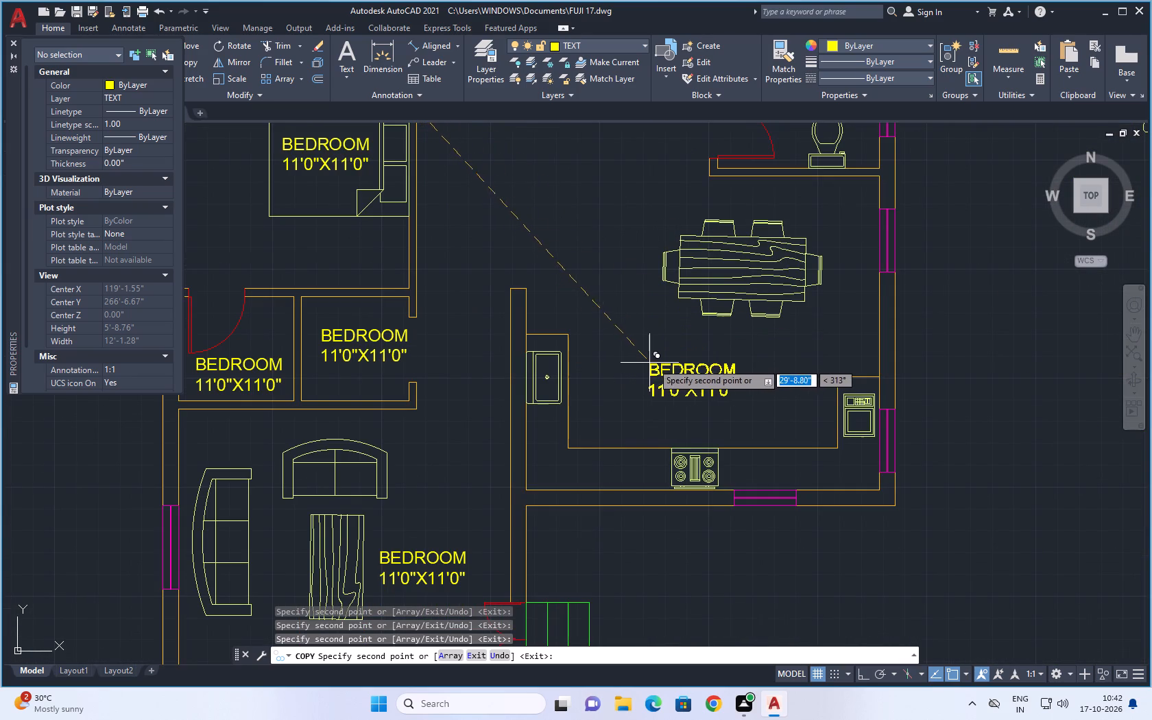
click(684, 354)
scroll(605, 237, down, 1)
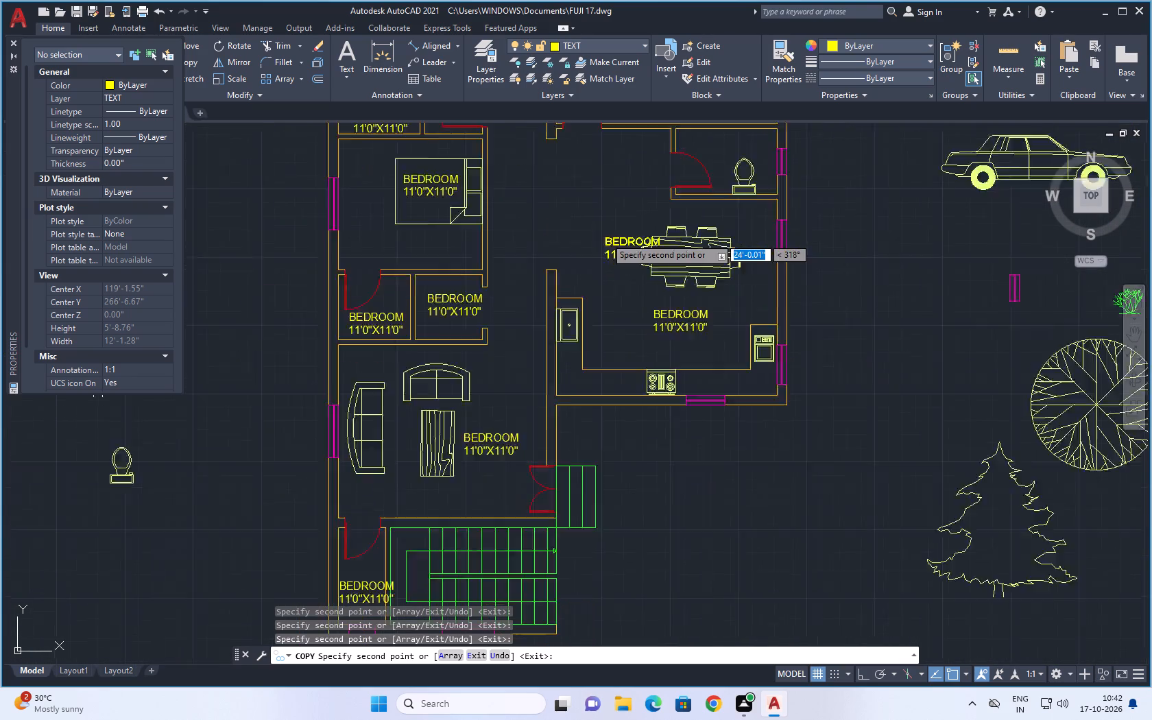
scroll(605, 237, down, 1)
middle_drag(591, 204, 564, 343)
scroll(634, 318, up, 4)
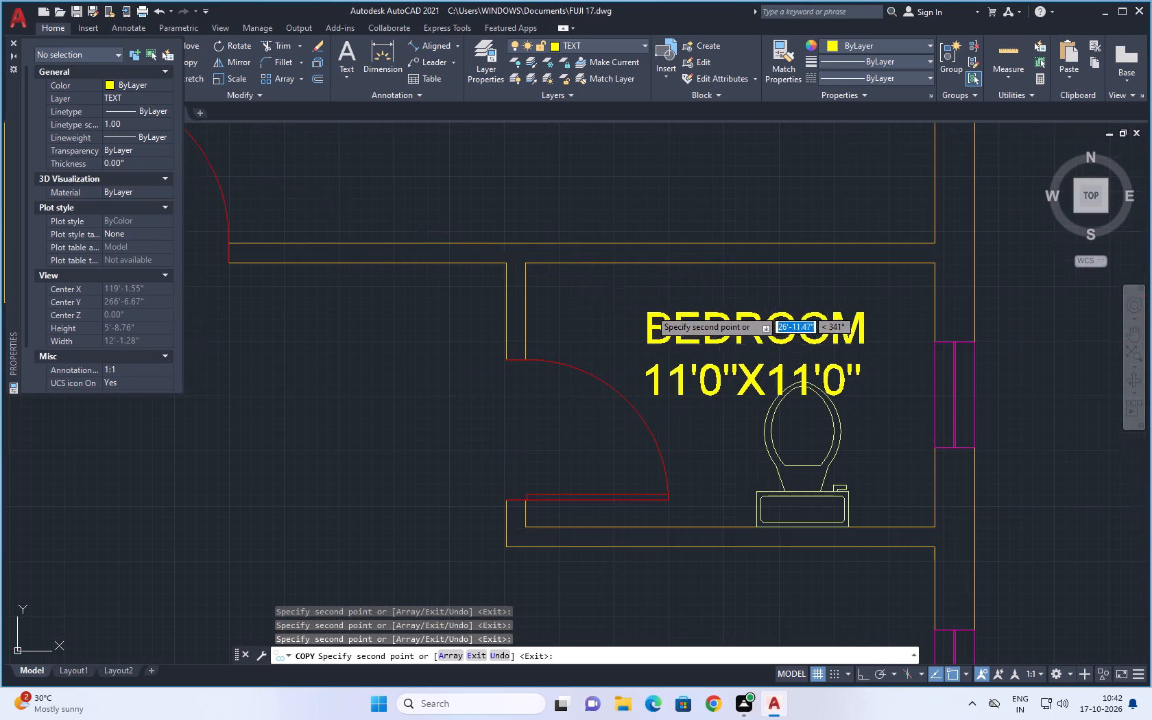
click(657, 279)
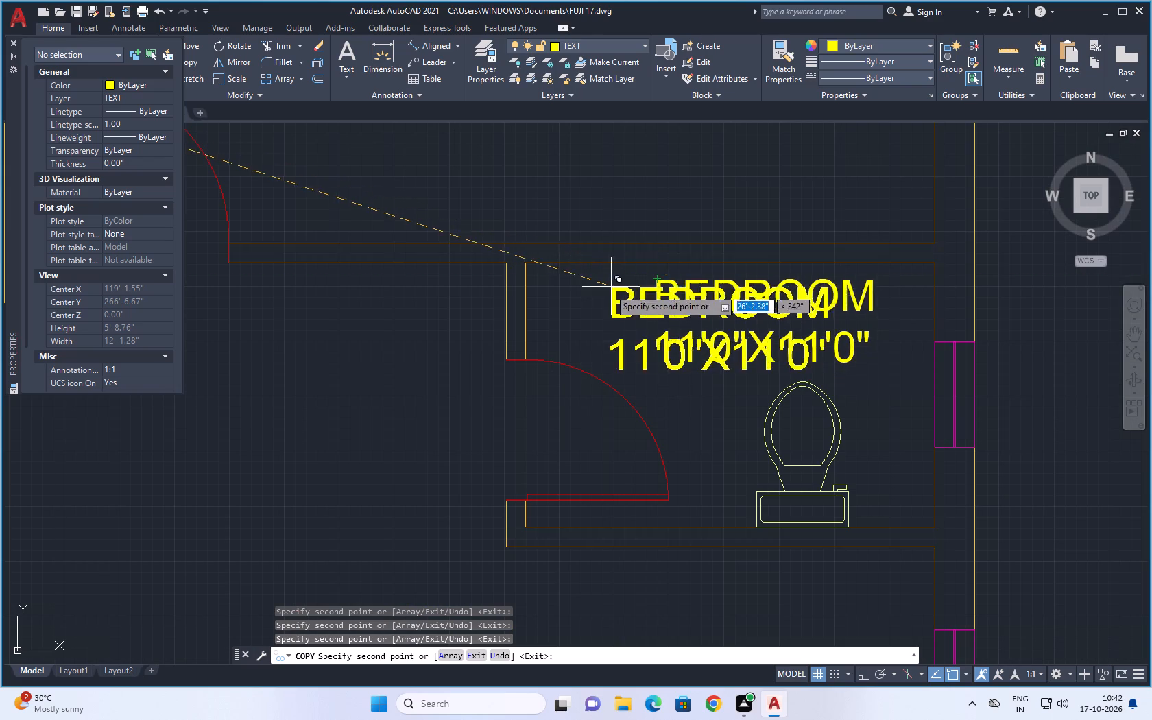
Place a label copy in the northeast bedroom west of its bed and finish copying.
scroll(605, 291, down, 3)
middle_drag(539, 332, 524, 459)
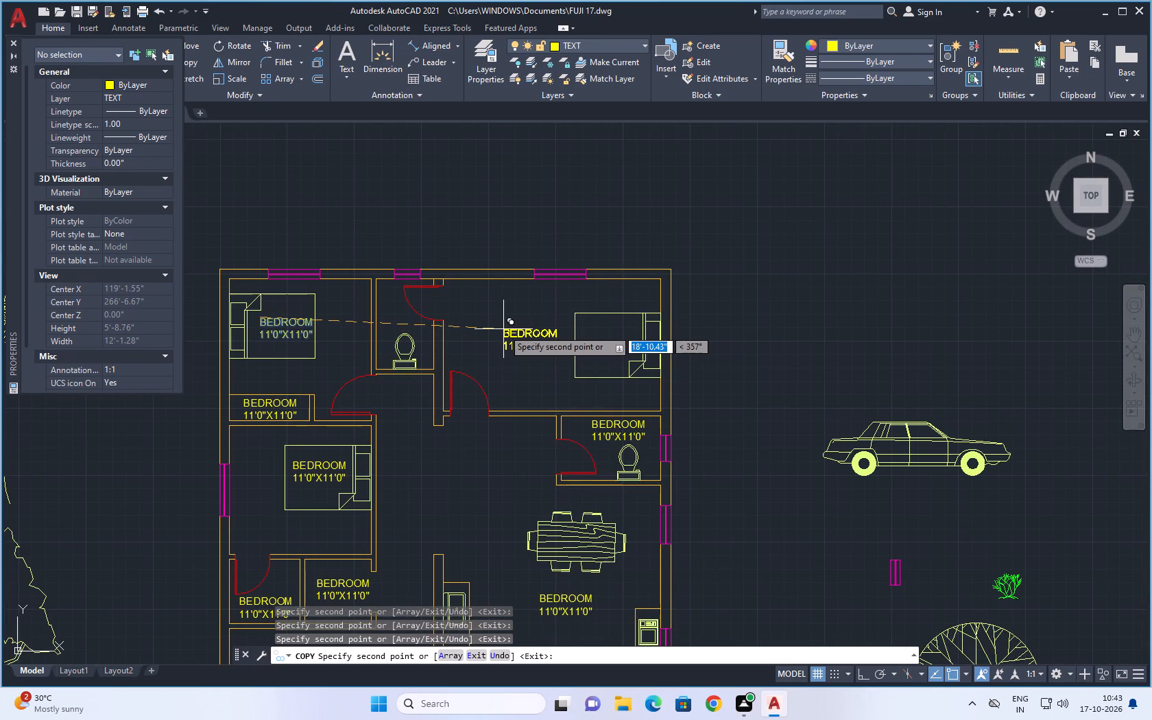
click(503, 329)
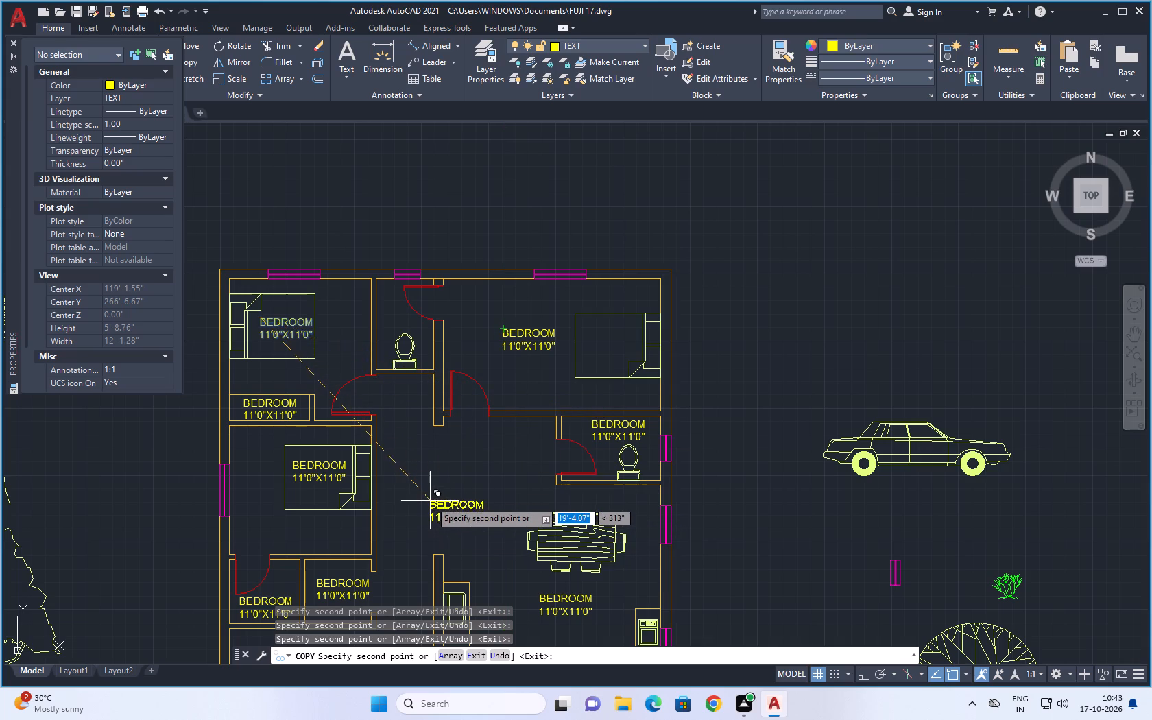
key(Escape)
key(Escape)
key(Escape)
Rotate the double sink block lying west of the palm tree to 270° about its top-right corner arc's centre.
scroll(171, 509, down, 1)
middle_drag(164, 501, 560, 524)
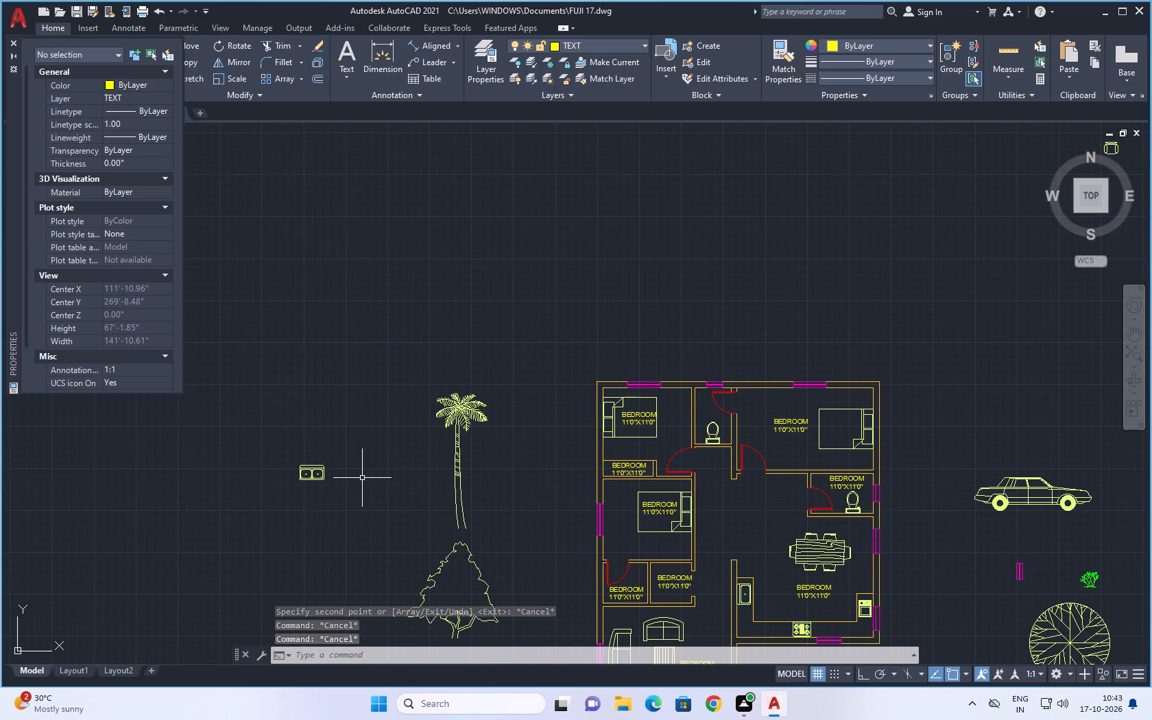
click(363, 445)
click(254, 506)
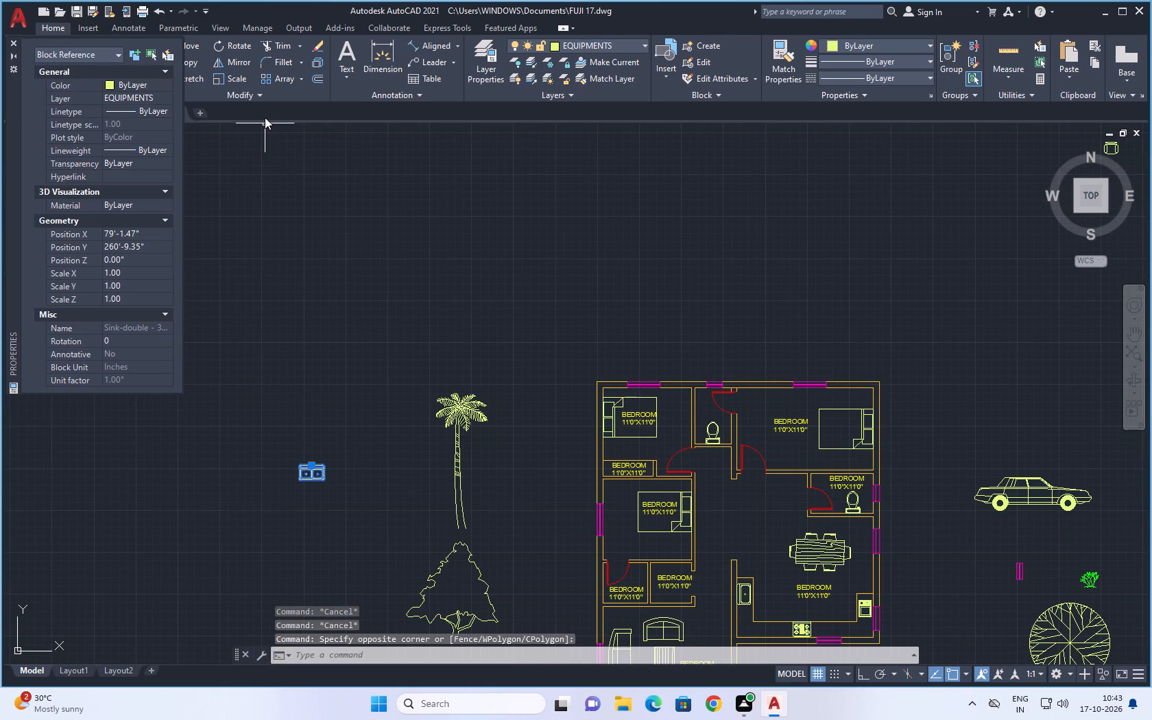
click(226, 42)
scroll(321, 470, up, 3)
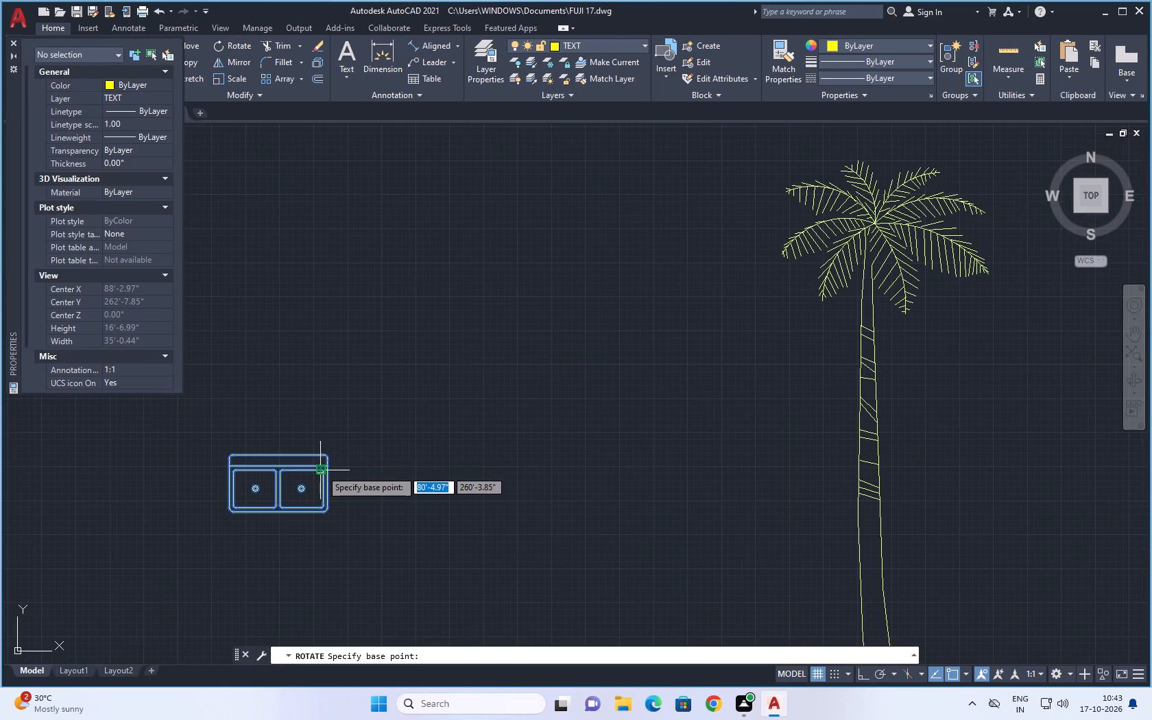
click(324, 458)
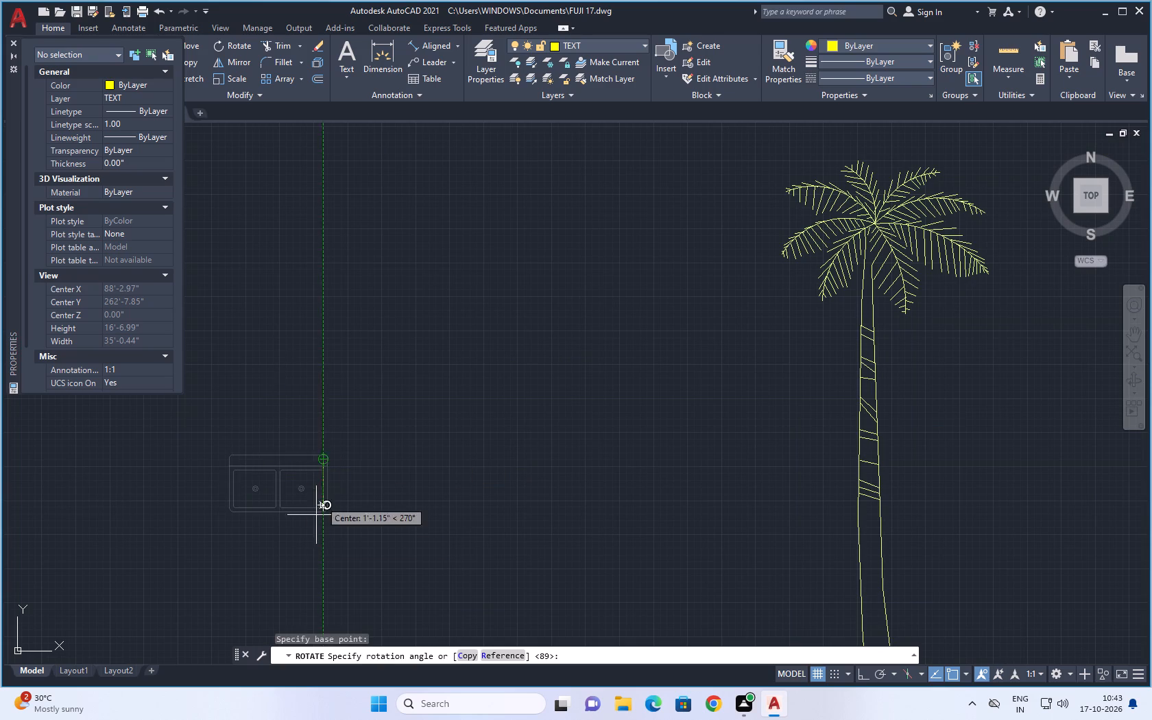
click(330, 540)
Move the rotated double sink against the east wall of the small room with a door below the middle west bedroom.
drag(417, 318, 411, 322)
click(180, 553)
click(326, 412)
scroll(684, 556, down, 3)
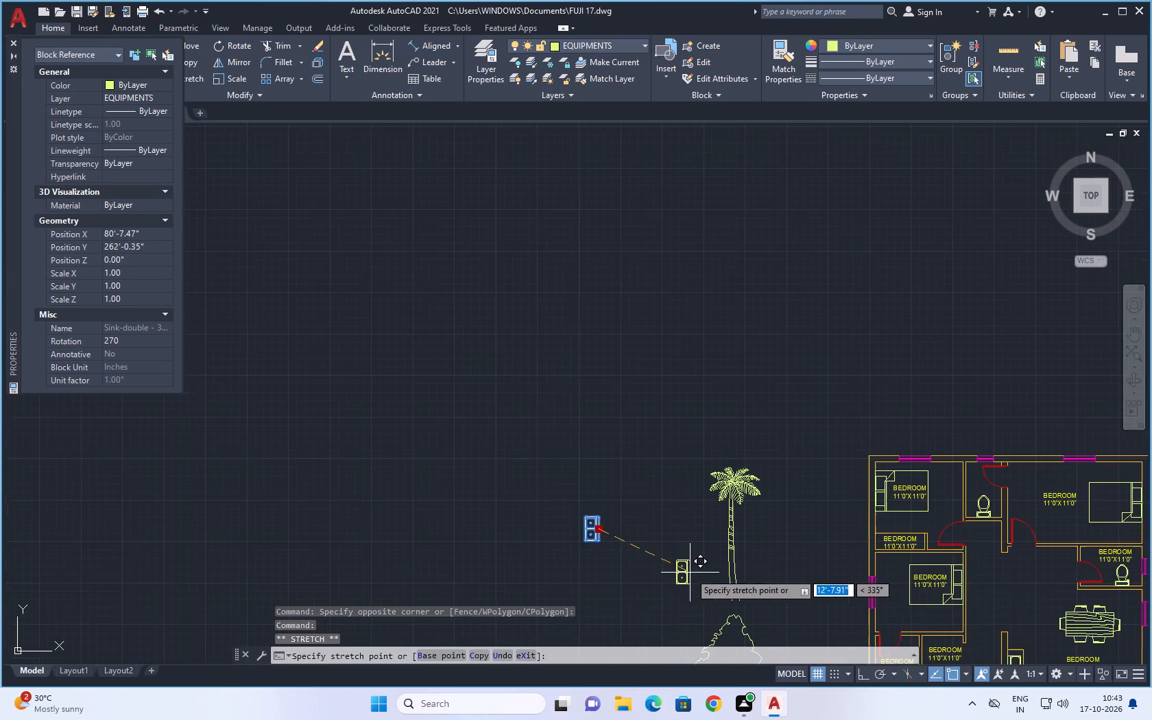
middle_drag(690, 573, 409, 417)
scroll(626, 516, up, 6)
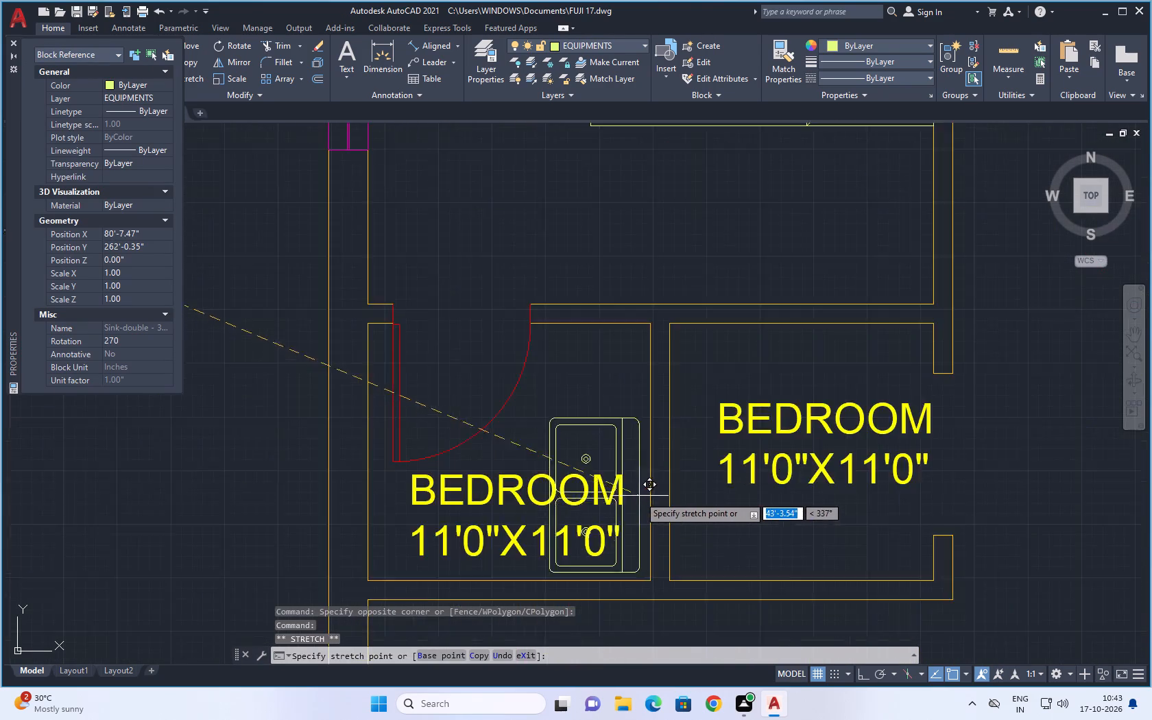
scroll(639, 494, up, 1)
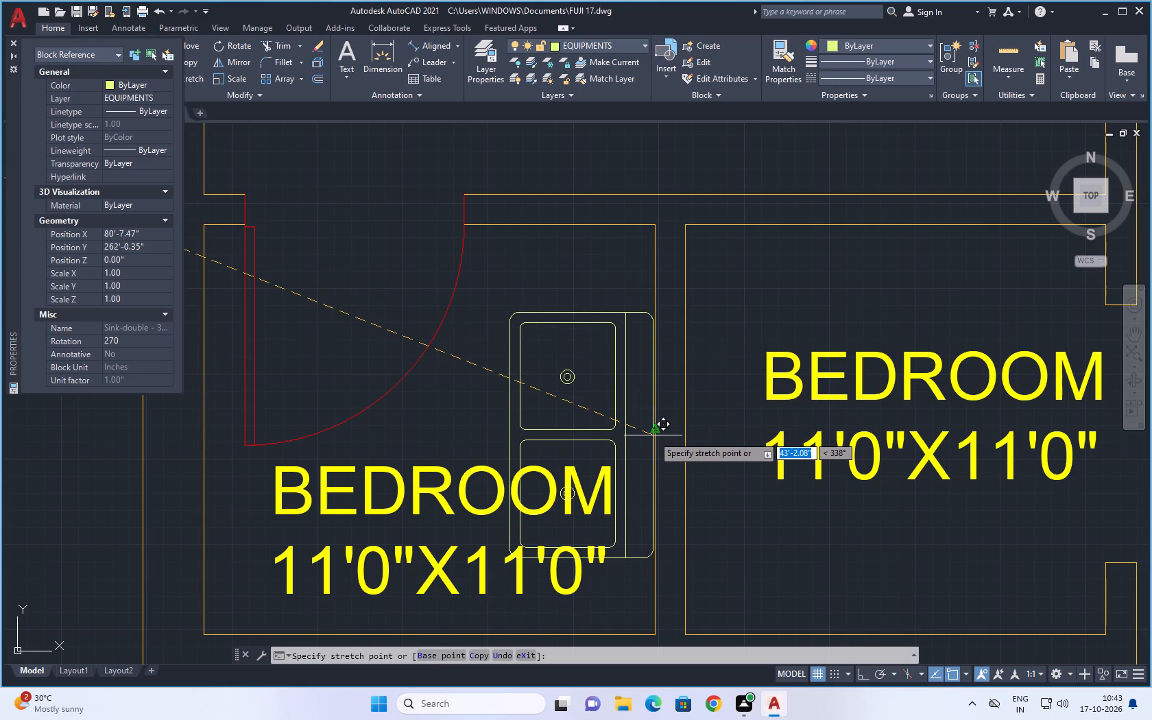
click(655, 433)
key(Escape)
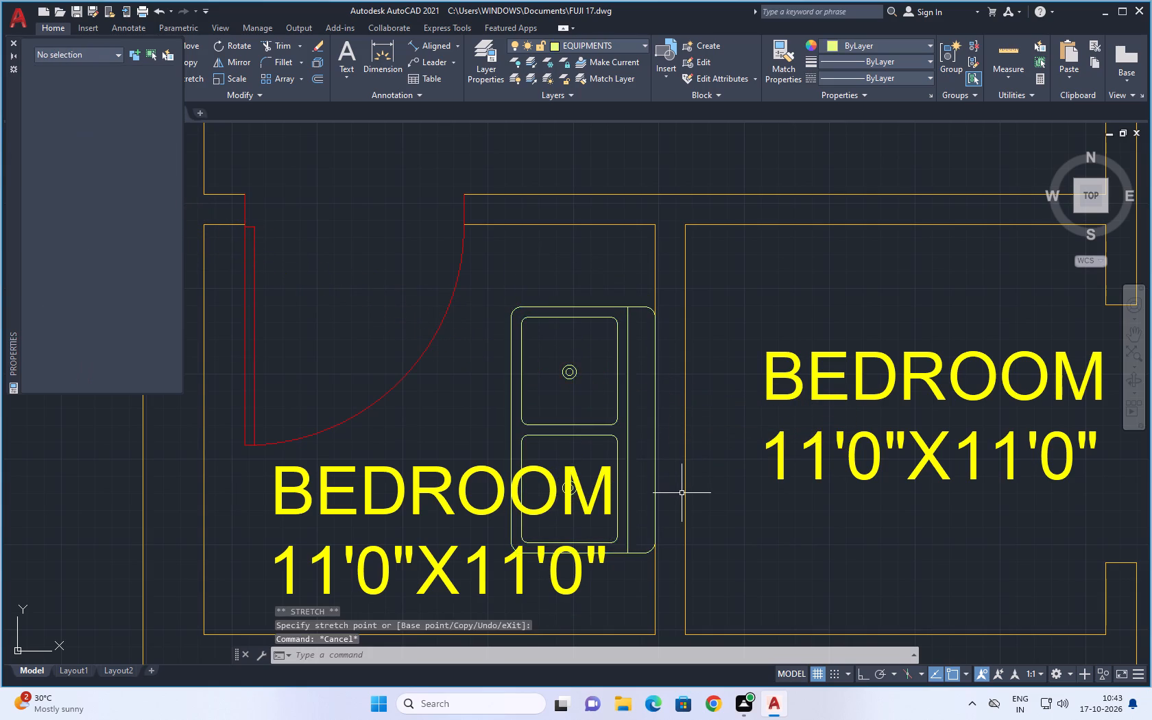
key(Escape)
key(Escape)
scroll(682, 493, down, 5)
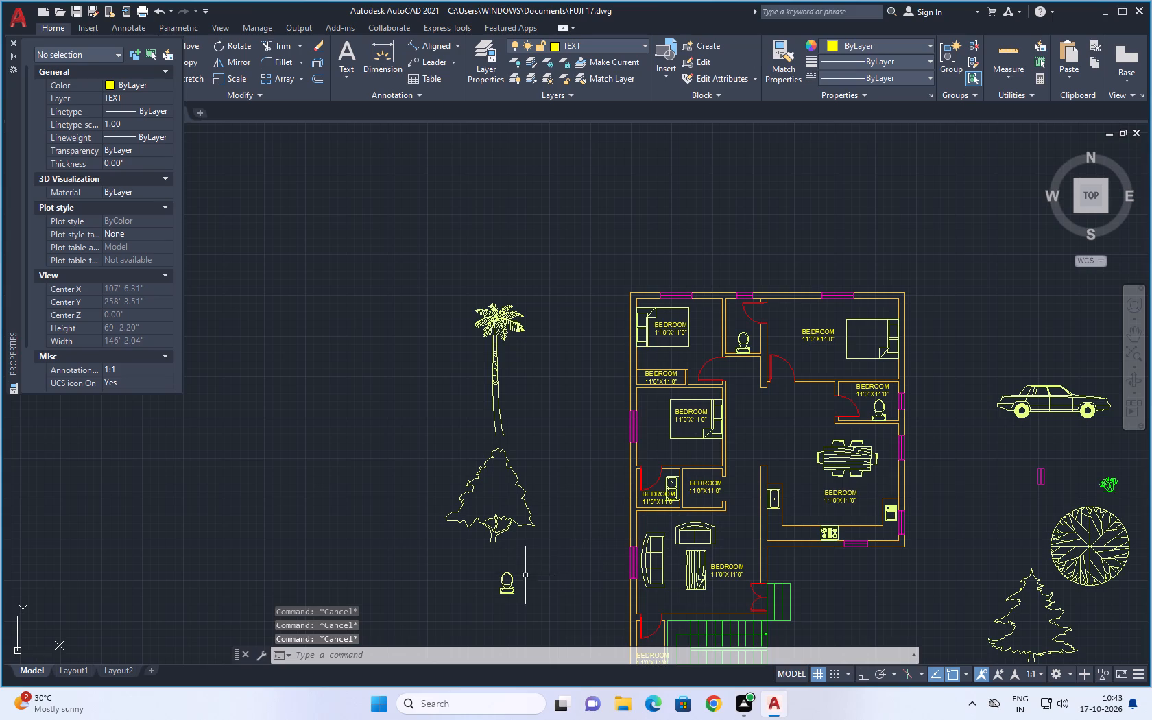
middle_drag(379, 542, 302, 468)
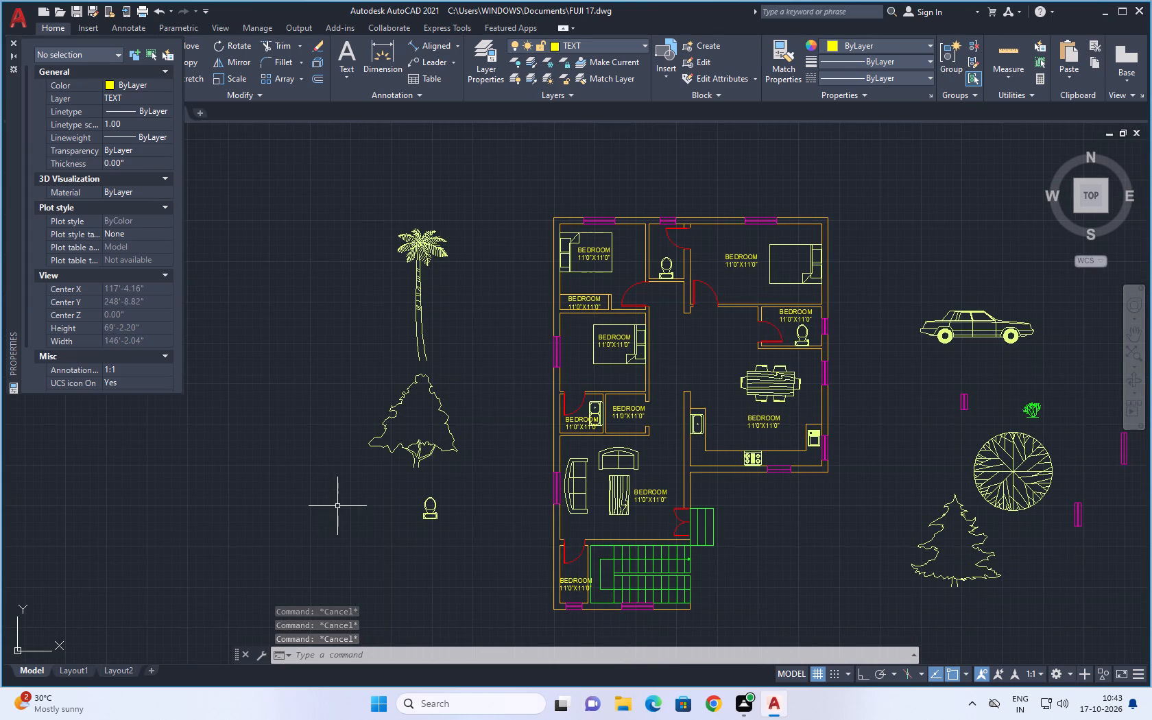
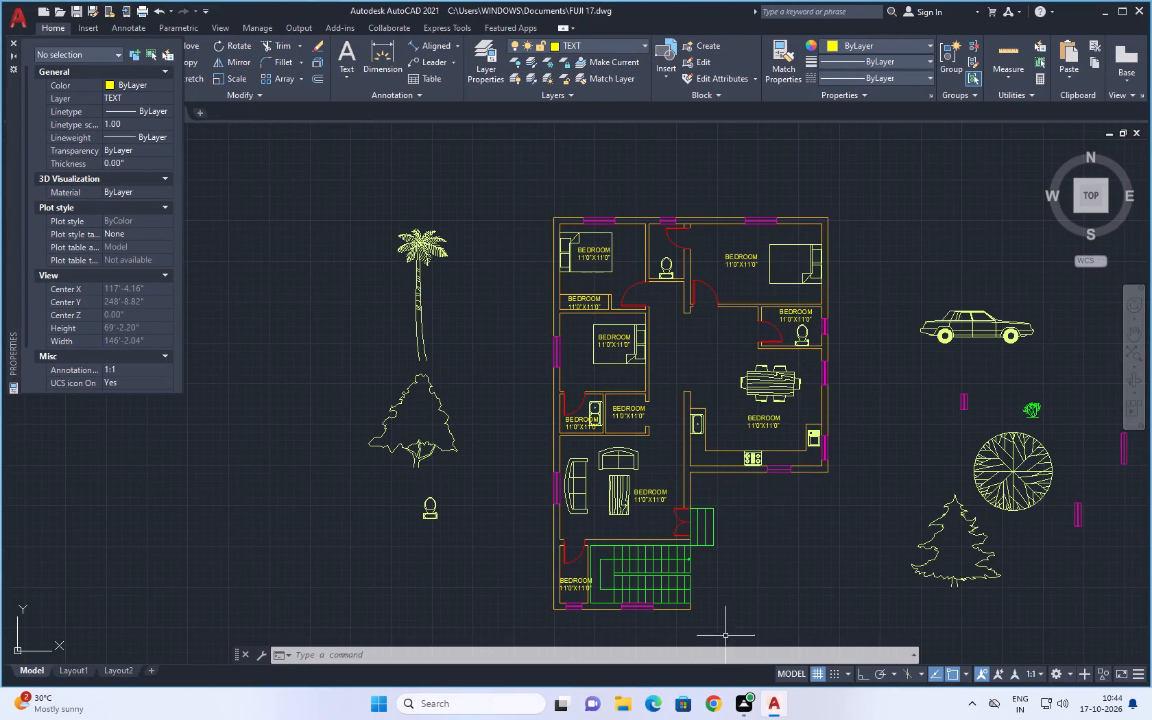
Replace the whole two-line label in the narrow closet below the northwest bedroom with WARDROBE.
scroll(728, 626, down, 2)
middle_drag(746, 604, 677, 577)
scroll(635, 511, up, 3)
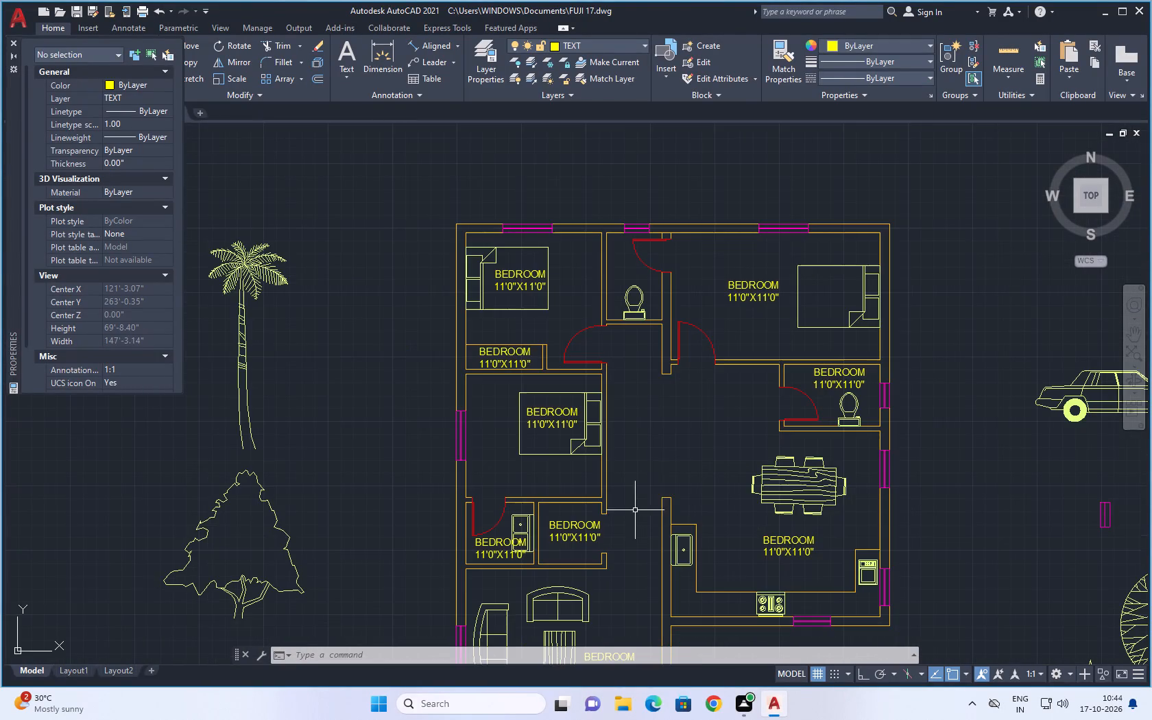
middle_drag(663, 430, 815, 485)
scroll(629, 412, up, 3)
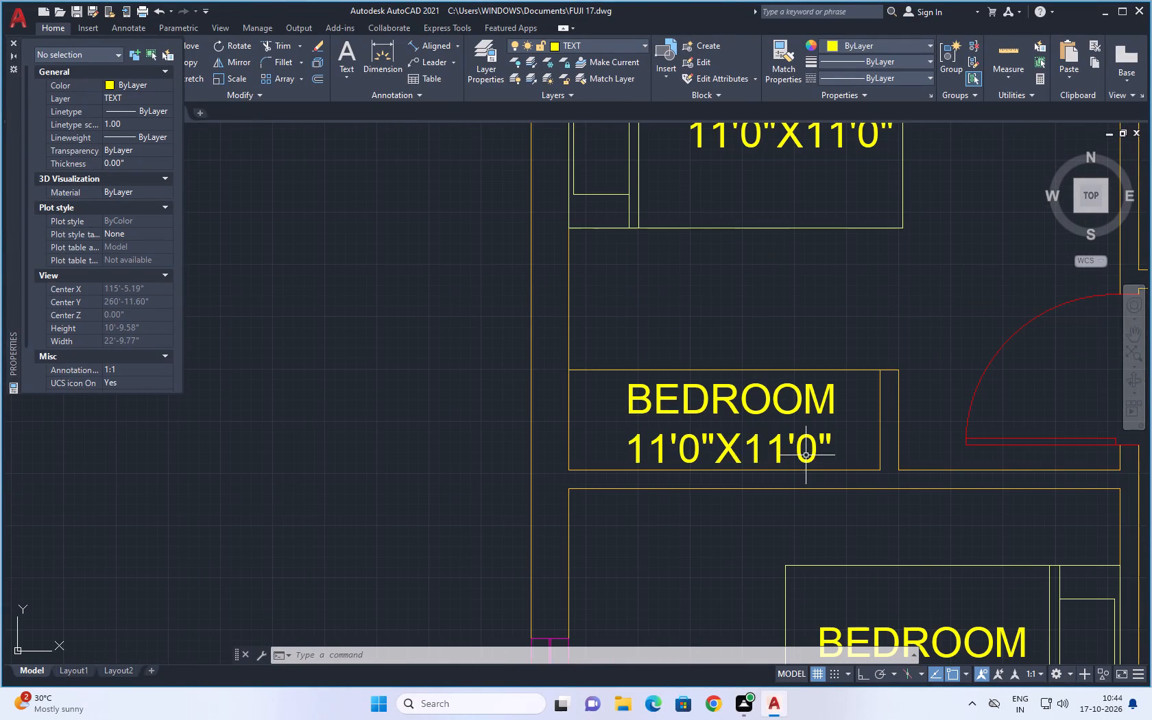
double_click(813, 445)
click(841, 443)
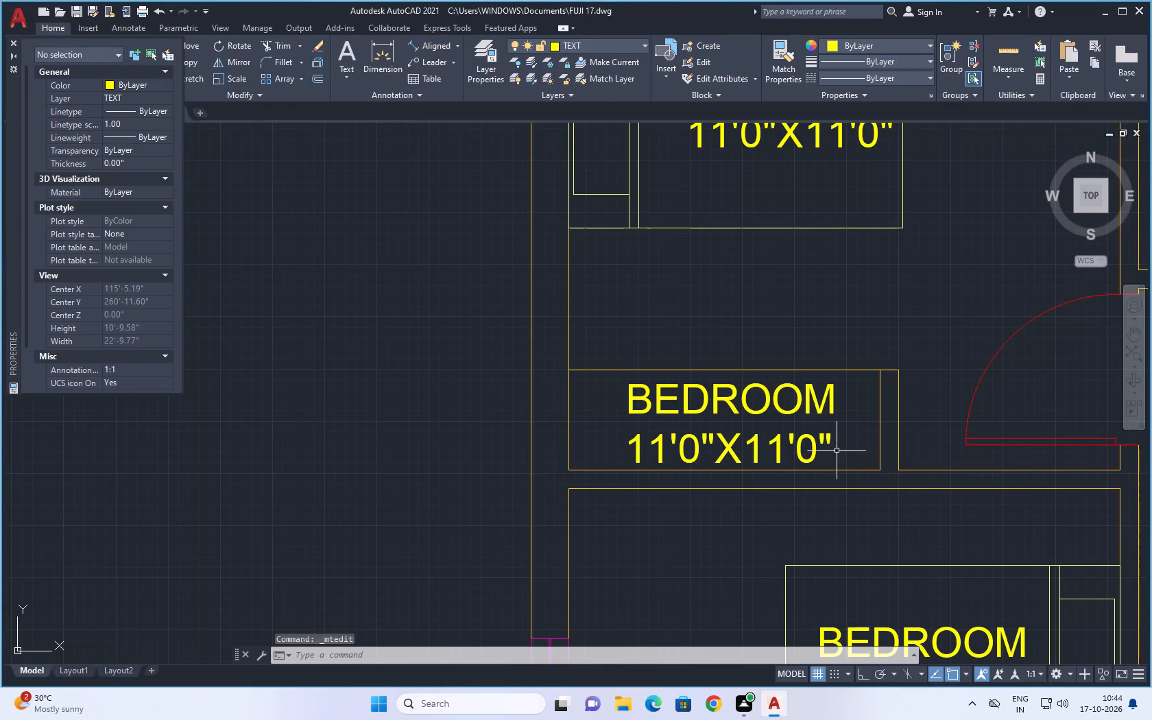
click(835, 450)
click(817, 444)
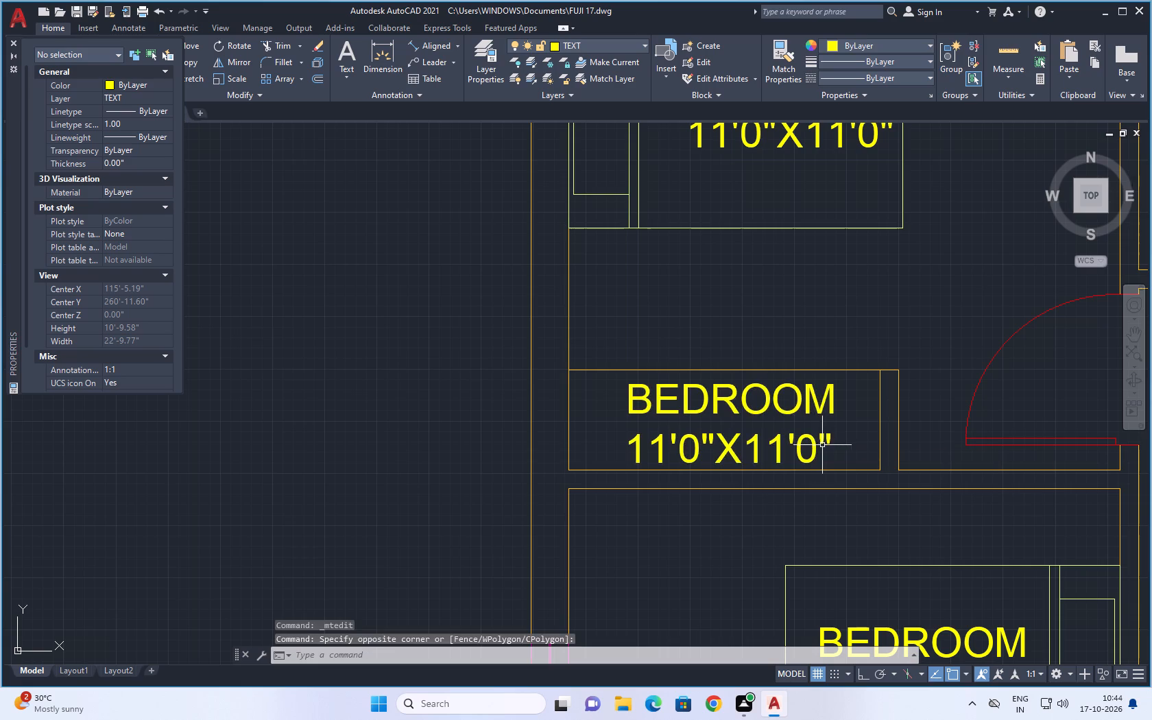
double_click(824, 440)
click(834, 443)
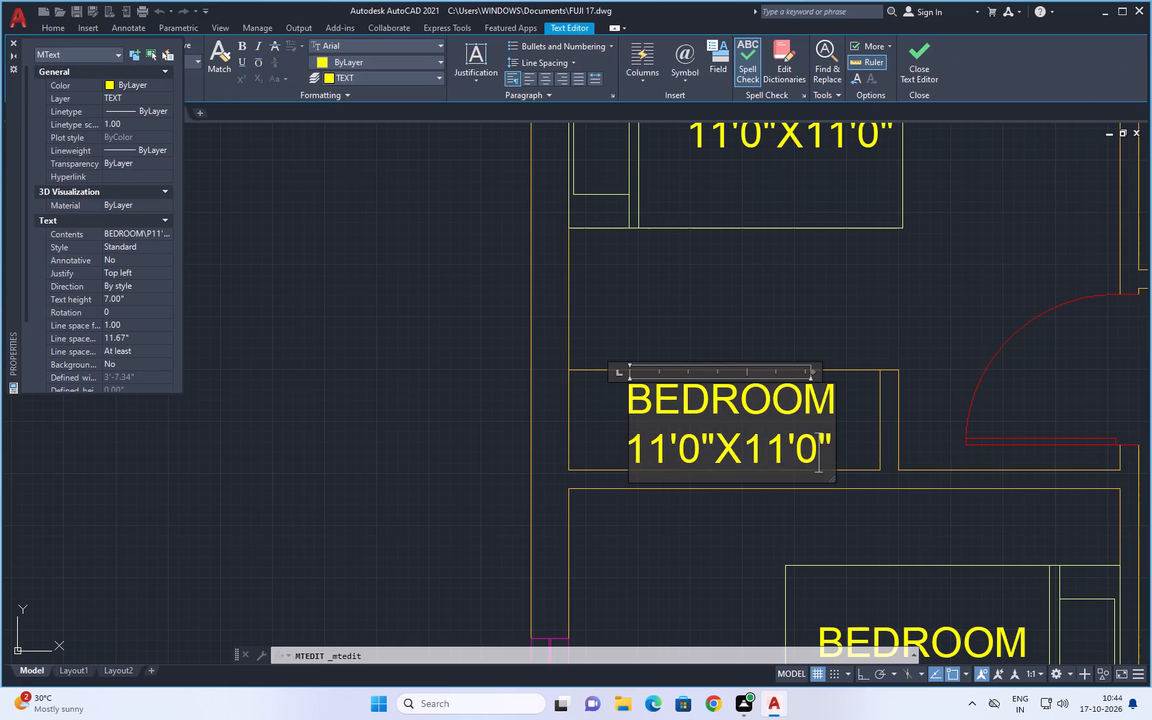
click(829, 458)
key(BackSpace)
key(BackSpace)
key(BackSpace)
key(BackSpace)
key(BackSpace)
key(BackSpace)
key(BackSpace)
key(BackSpace)
key(BackSpace)
key(BackSpace)
key(BackSpace)
key(BackSpace)
key(BackSpace)
key(BackSpace)
key(BackSpace)
key(BackSpace)
key(BackSpace)
key(BackSpace)
key(BackSpace)
key(BackSpace)
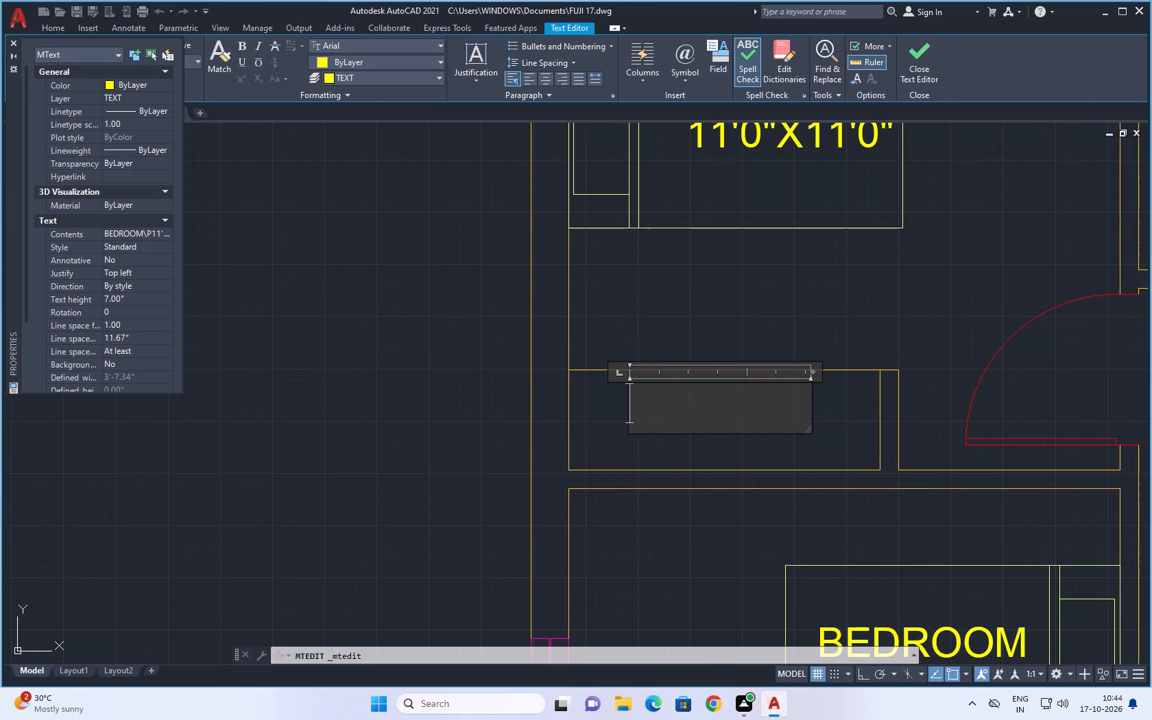
text(WARDR)
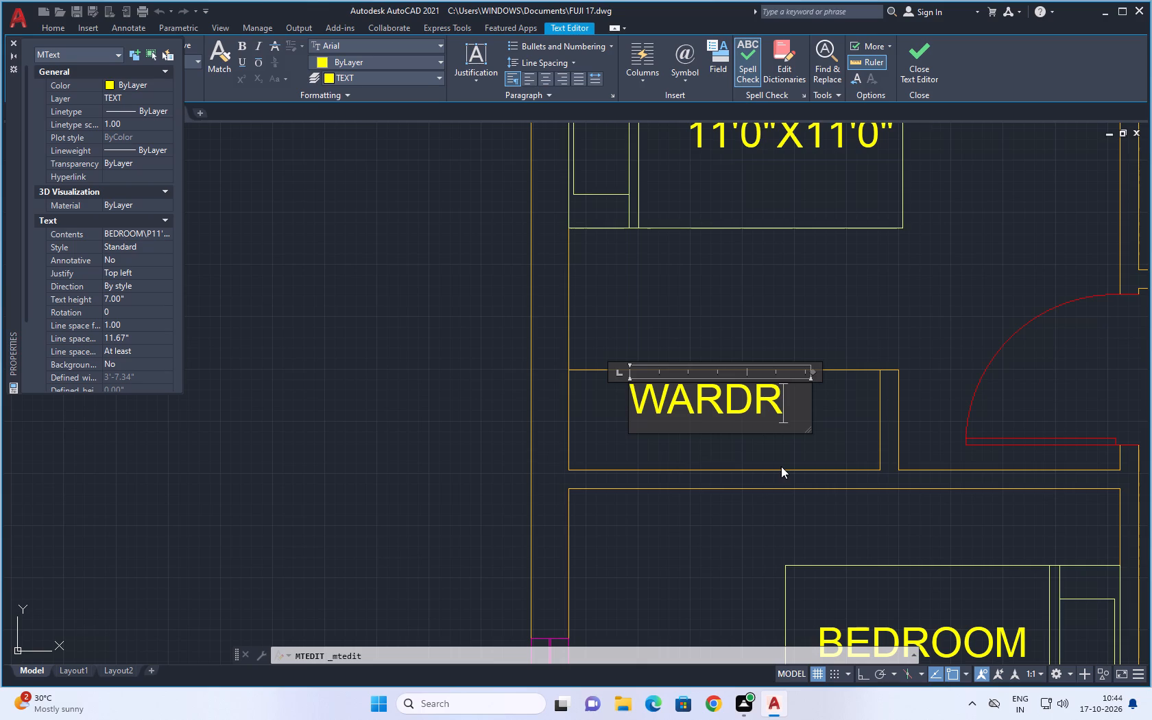
text(OBE)
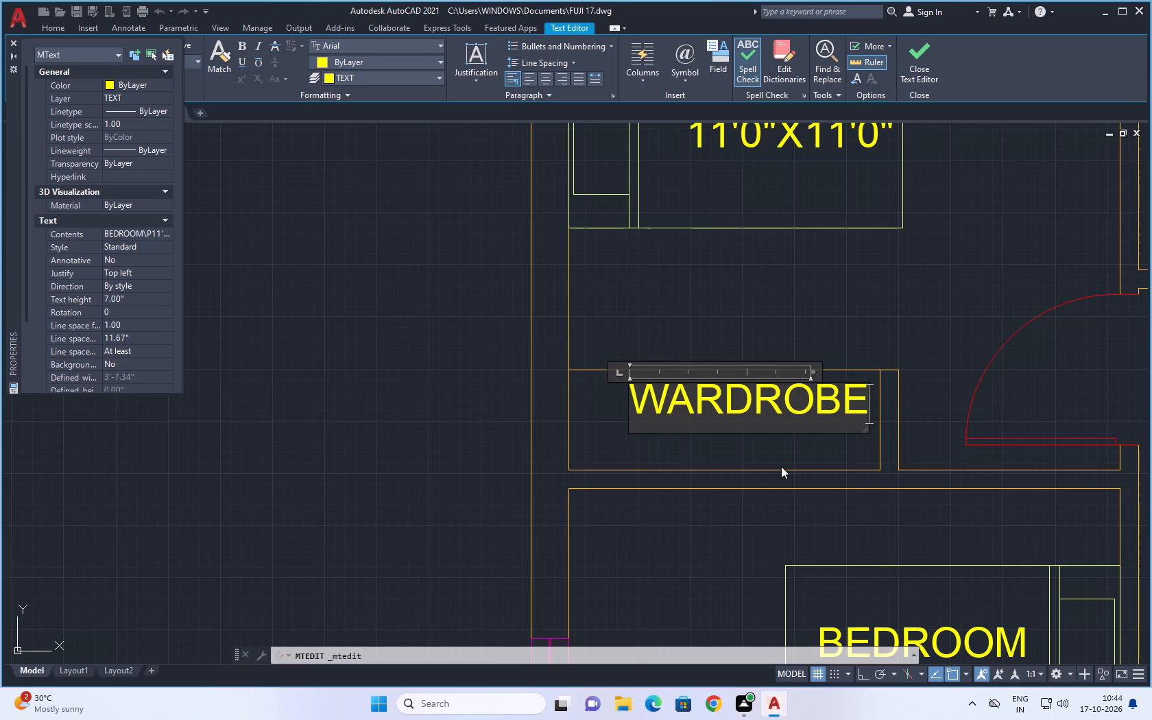
click(419, 410)
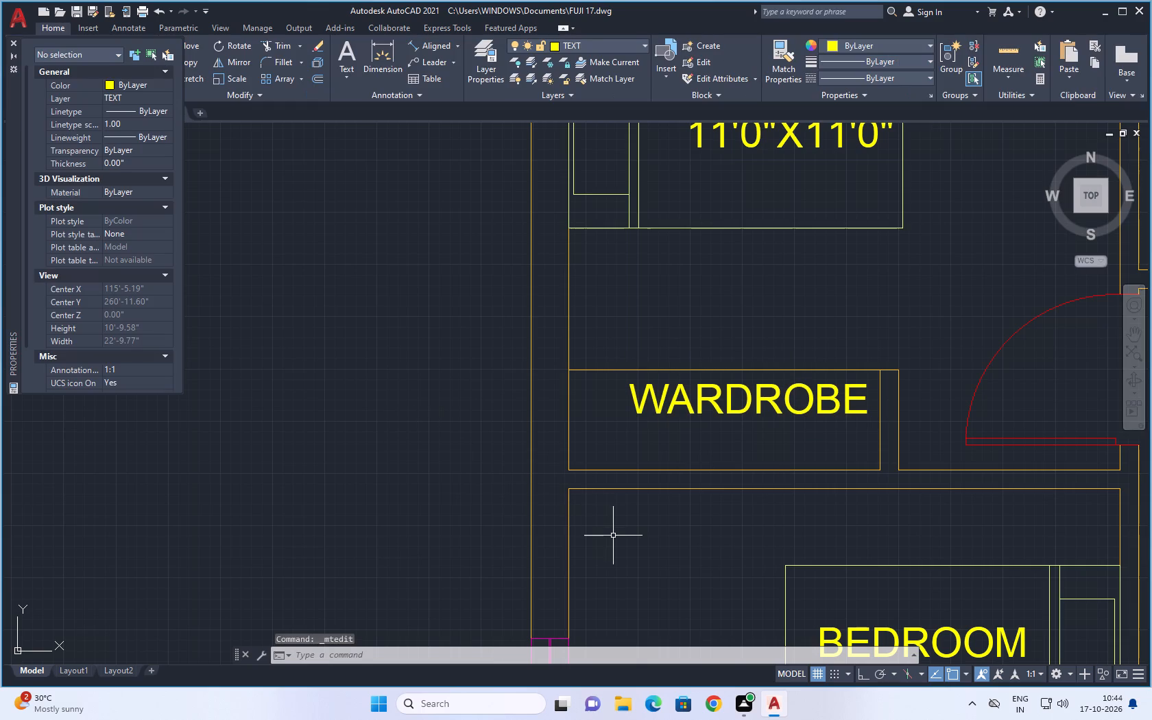
Change the name line of the middle west bedroom's label to GUEST ROOM, keeping the size line.
scroll(613, 538, down, 2)
middle_drag(608, 546, 439, 444)
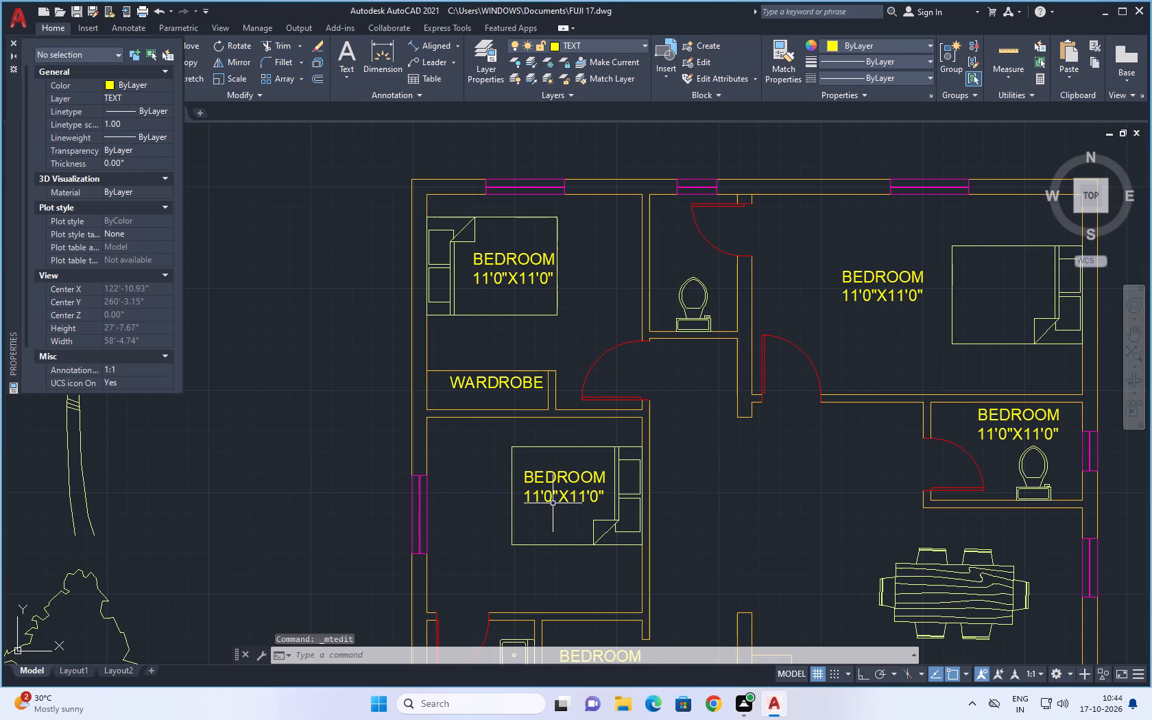
double_click(575, 472)
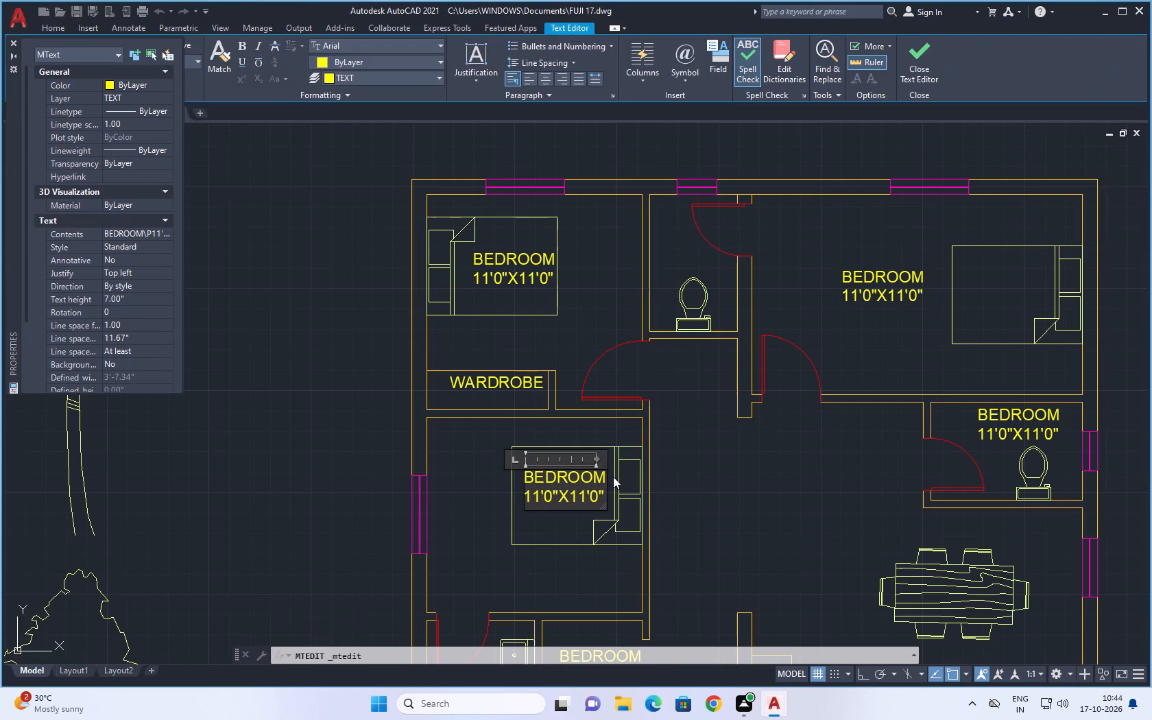
click(608, 475)
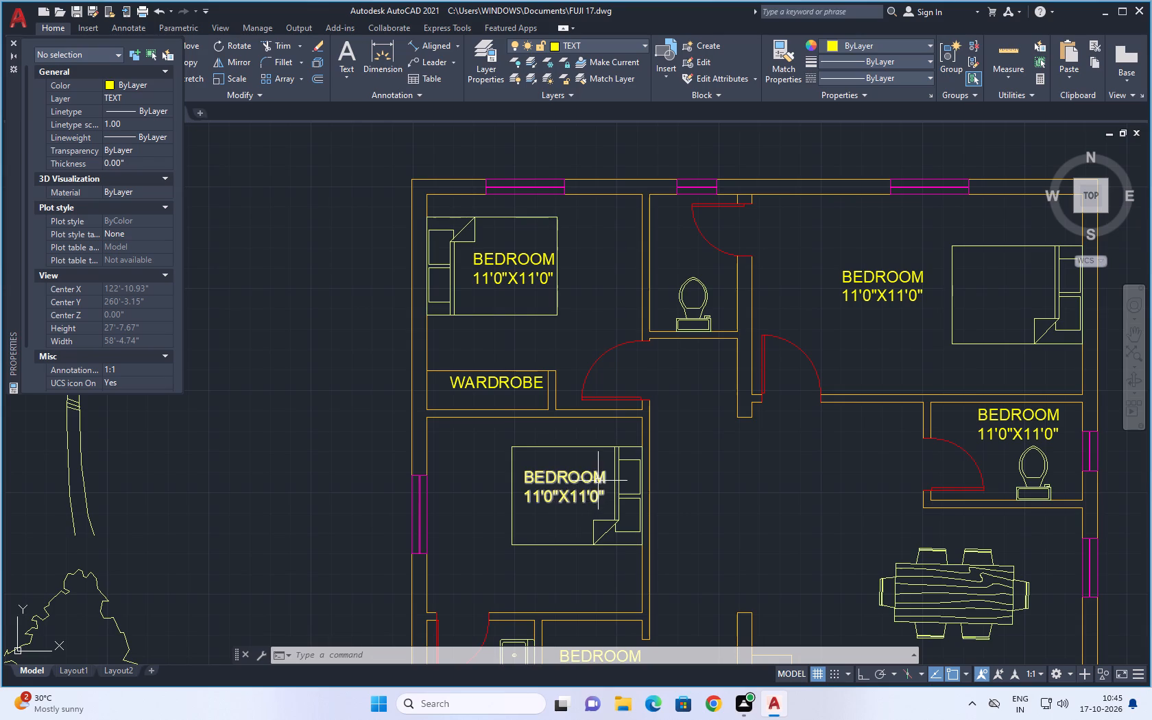
click(598, 481)
click(606, 479)
double_click(601, 482)
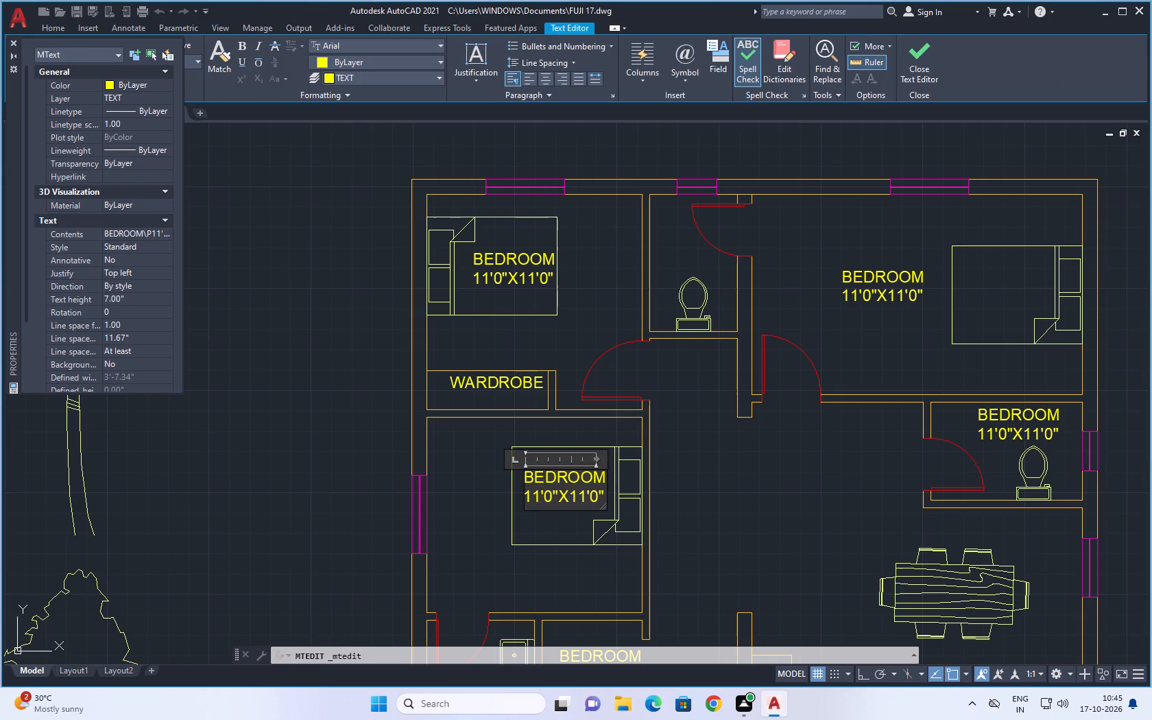
key(BackSpace)
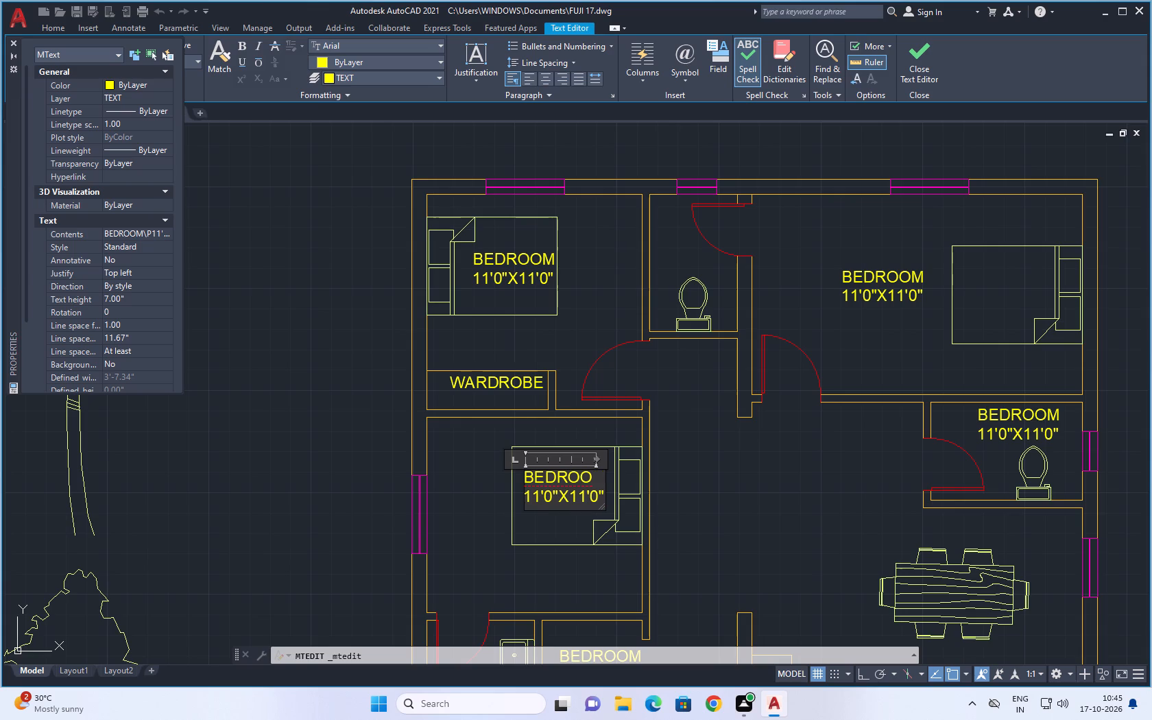
key(BackSpace)
key(BackSpace)
key(BackSpace)
key(BackSpace)
key(BackSpace)
key(BackSpace)
key(BackSpace)
key(BackSpace)
key(BackSpace)
key(BackSpace)
key(BackSpace)
key(BackSpace)
text(GUEST)
key(space)
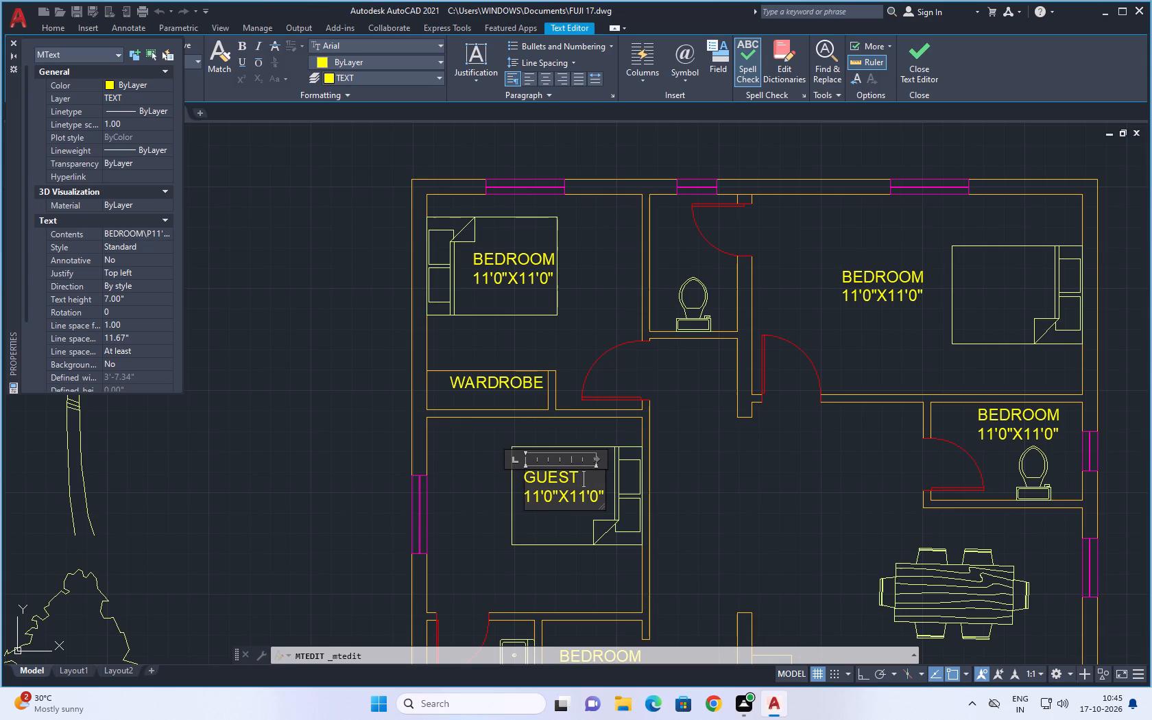
text(ROOM)
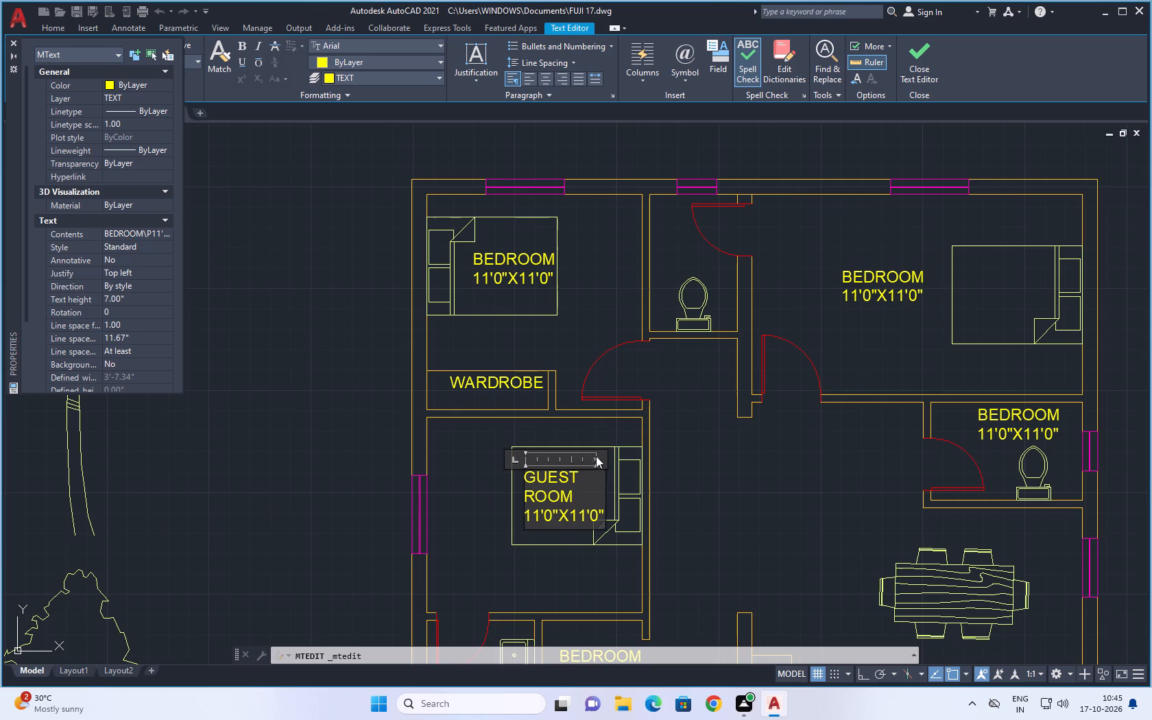
Widen the guest room label's text frame to about 5'-7" so the name fits on one line.
drag(596, 460, 619, 461)
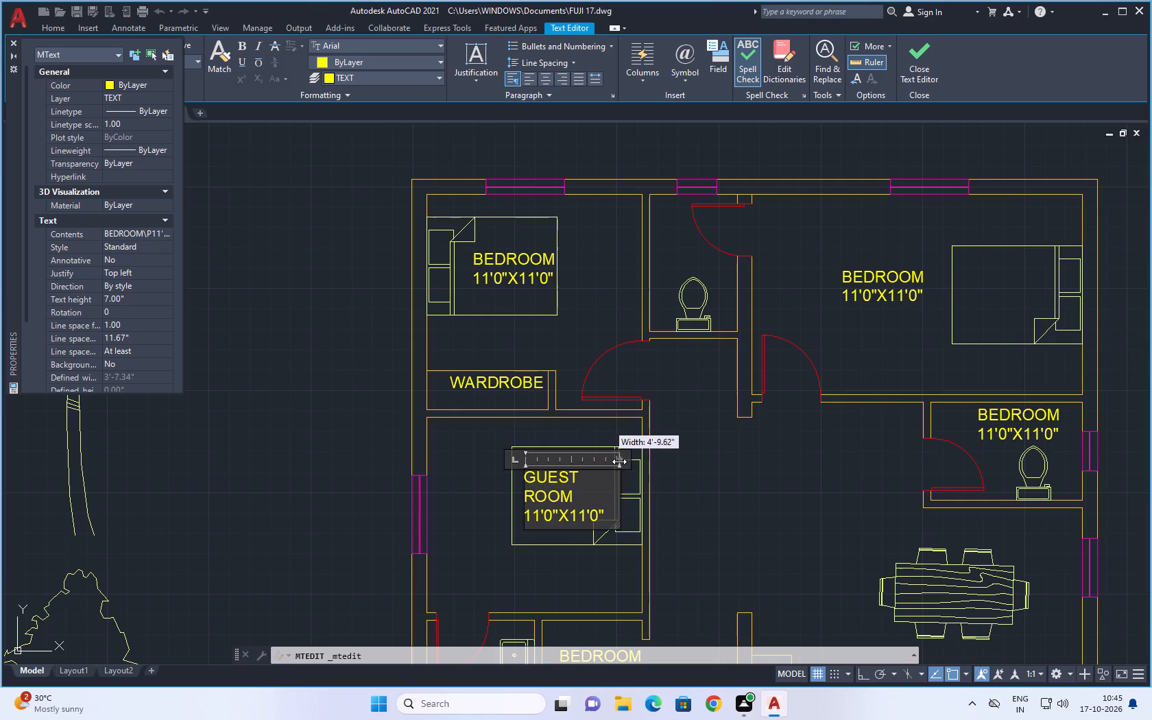
drag(619, 461, 635, 457)
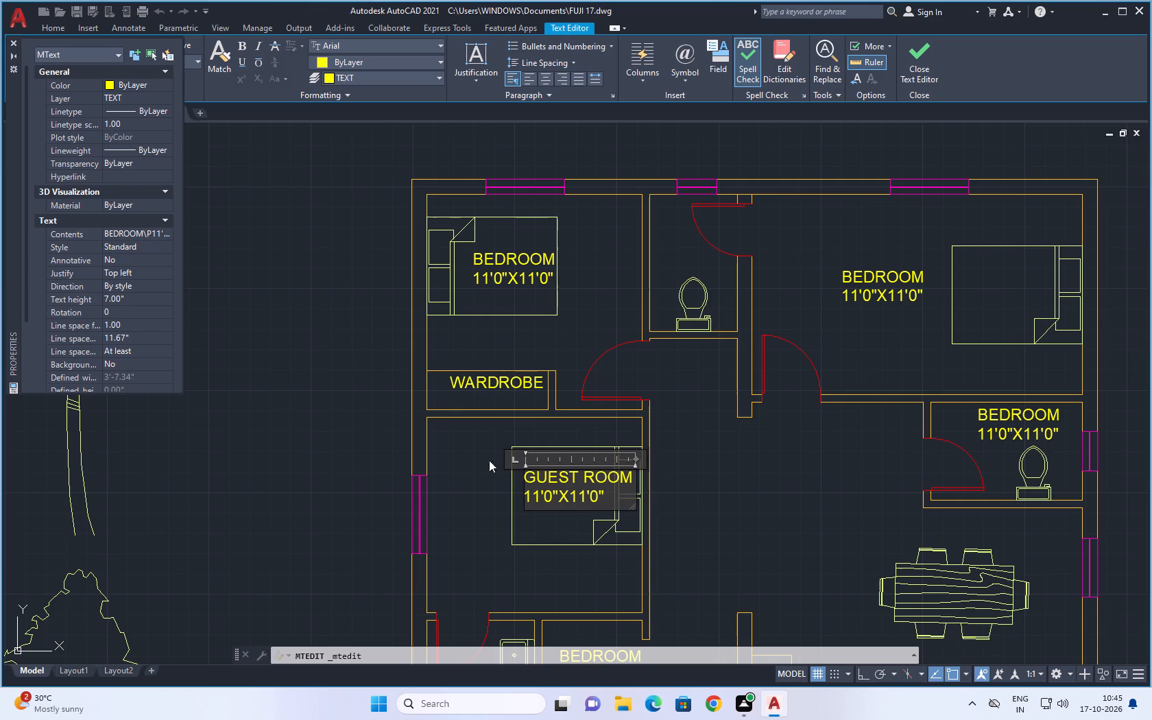
click(436, 481)
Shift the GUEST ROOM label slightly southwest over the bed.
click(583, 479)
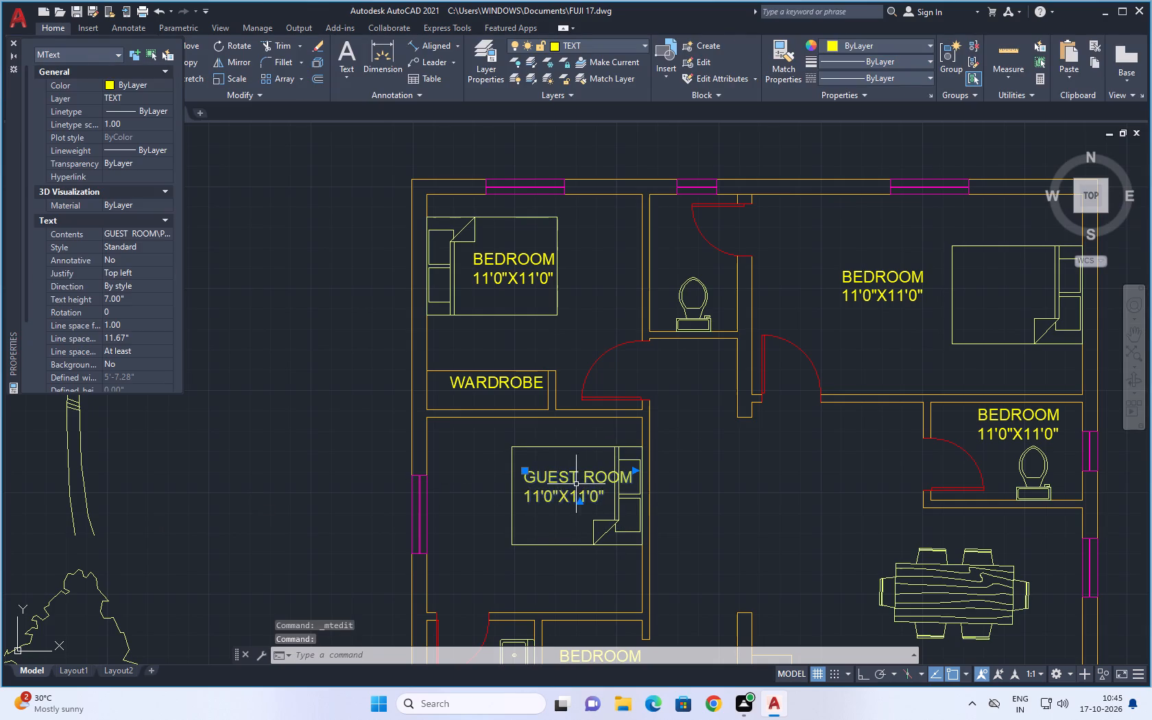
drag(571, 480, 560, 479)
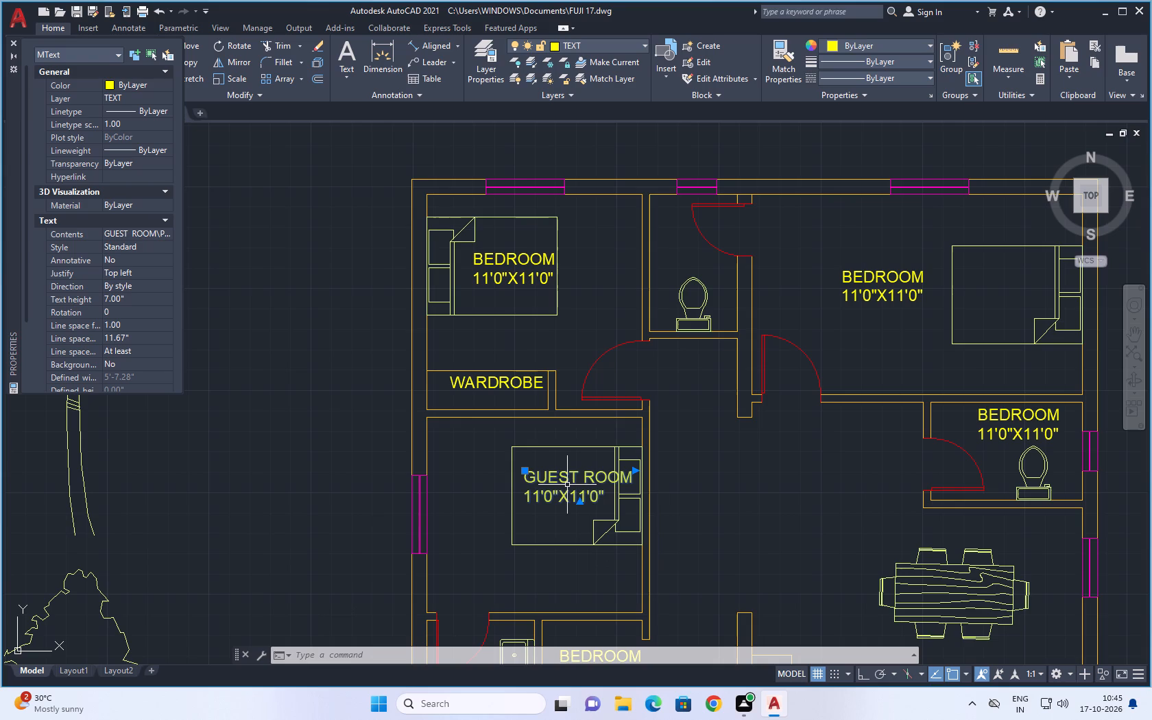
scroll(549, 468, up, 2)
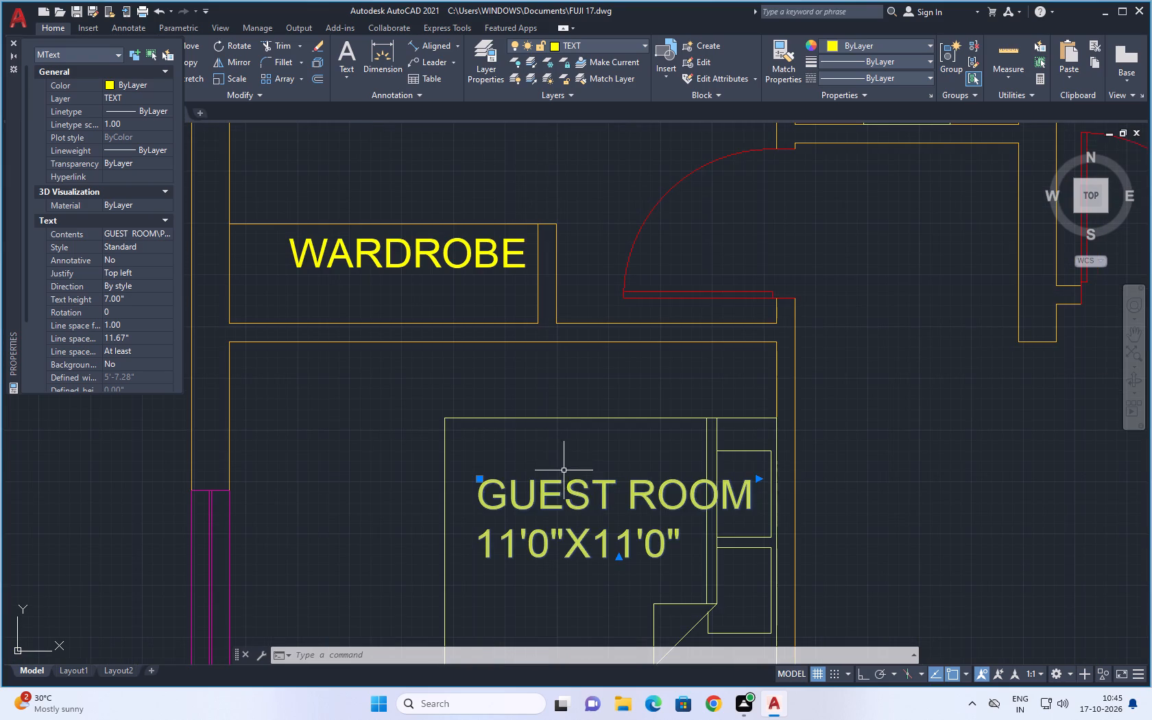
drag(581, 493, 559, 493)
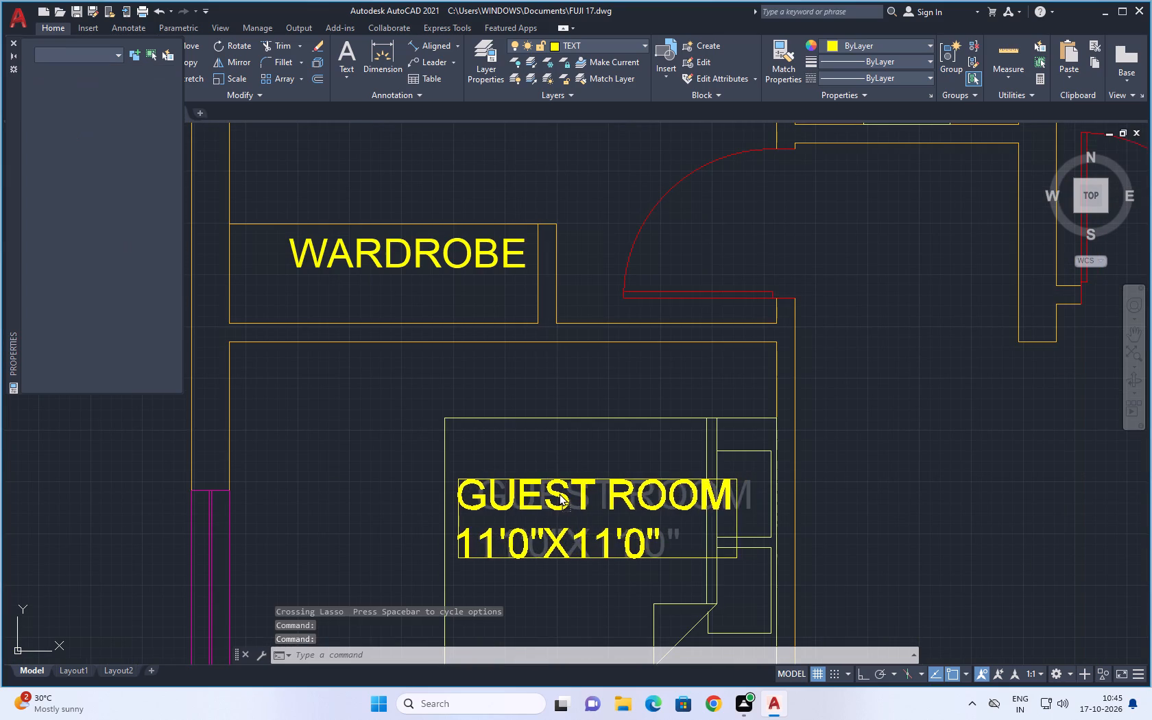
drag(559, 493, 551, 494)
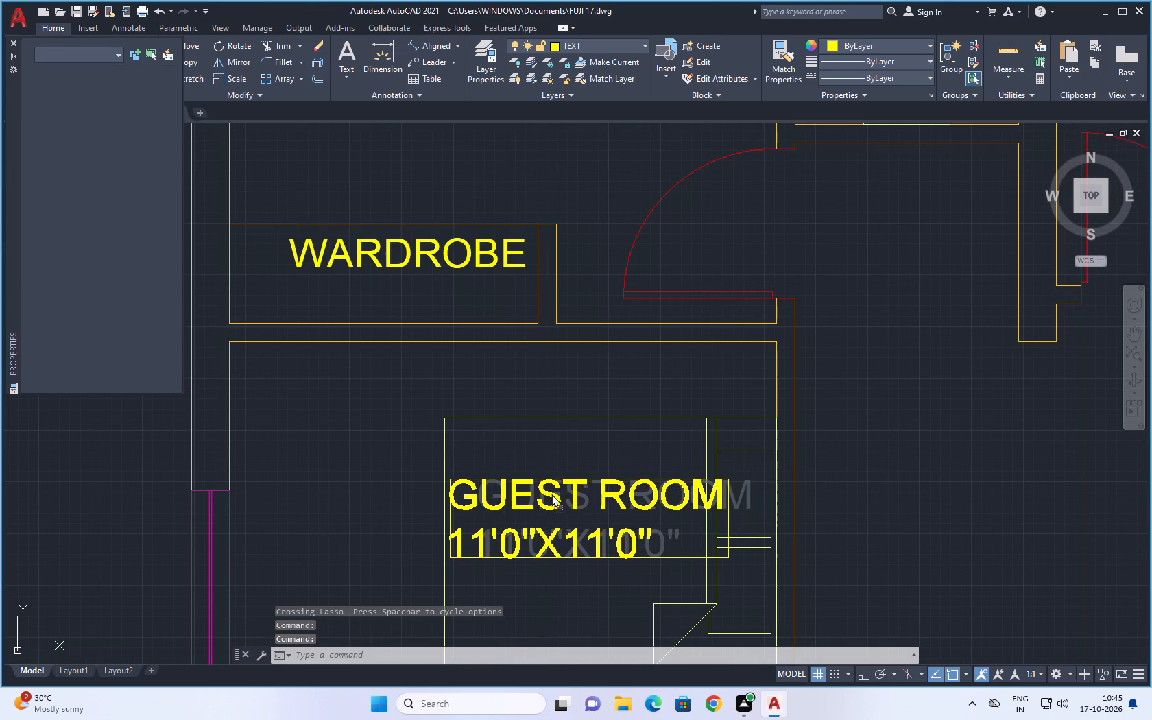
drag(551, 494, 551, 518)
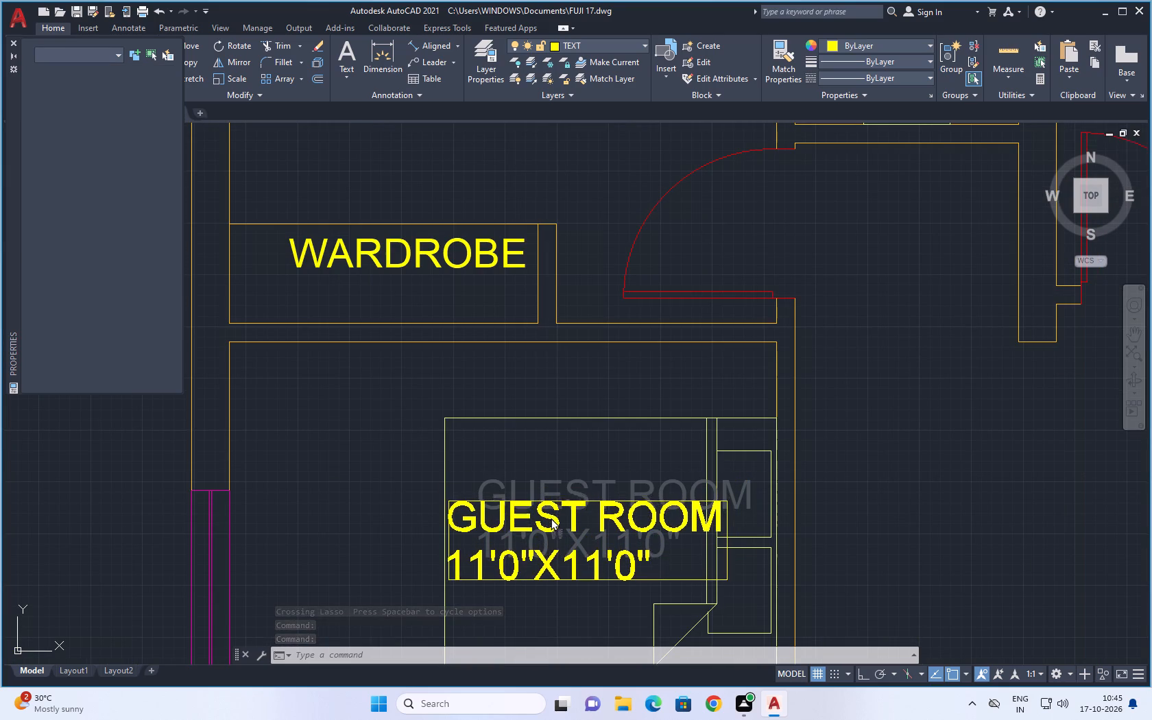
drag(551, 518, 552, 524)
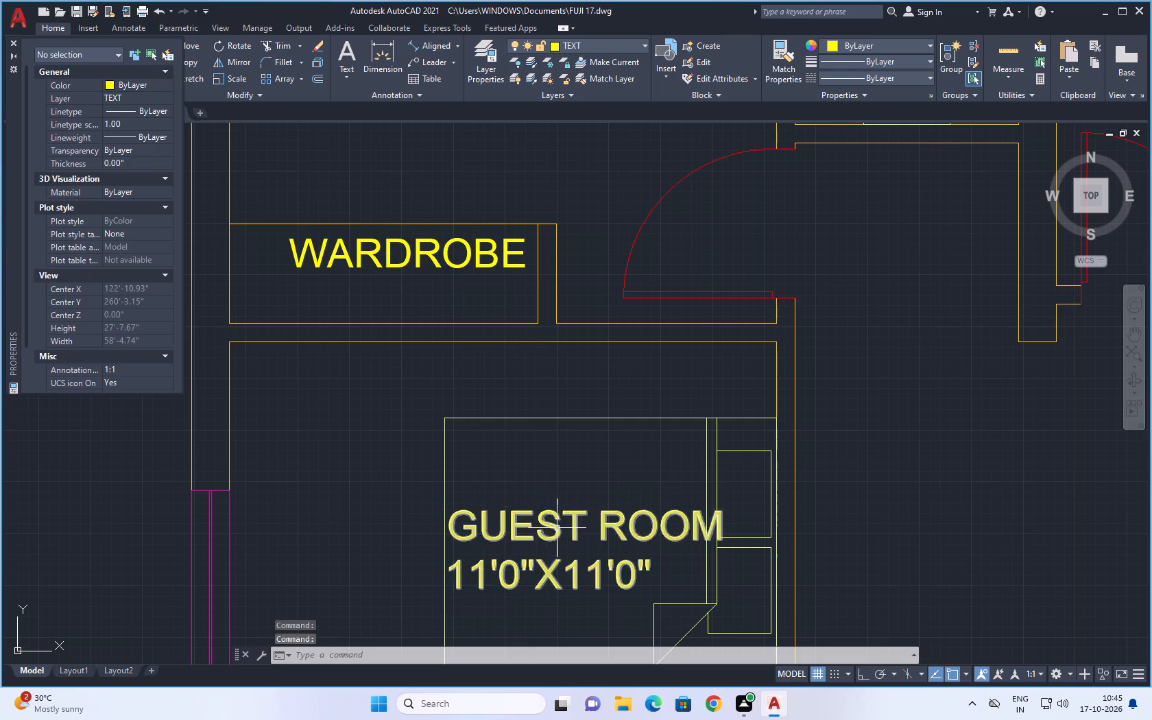
Move the GUEST ROOM label off the bed into the clear floor area just south of it.
scroll(564, 527, down, 2)
middle_drag(578, 527, 546, 472)
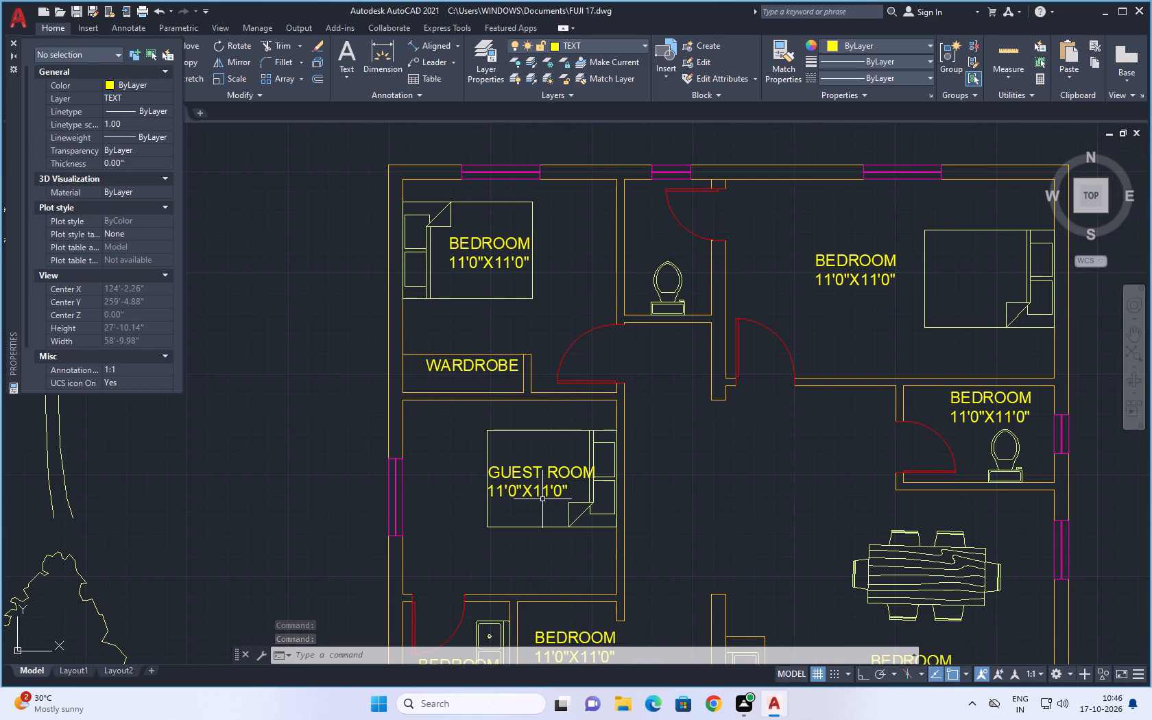
scroll(545, 488, up, 1)
scroll(549, 477, down, 2)
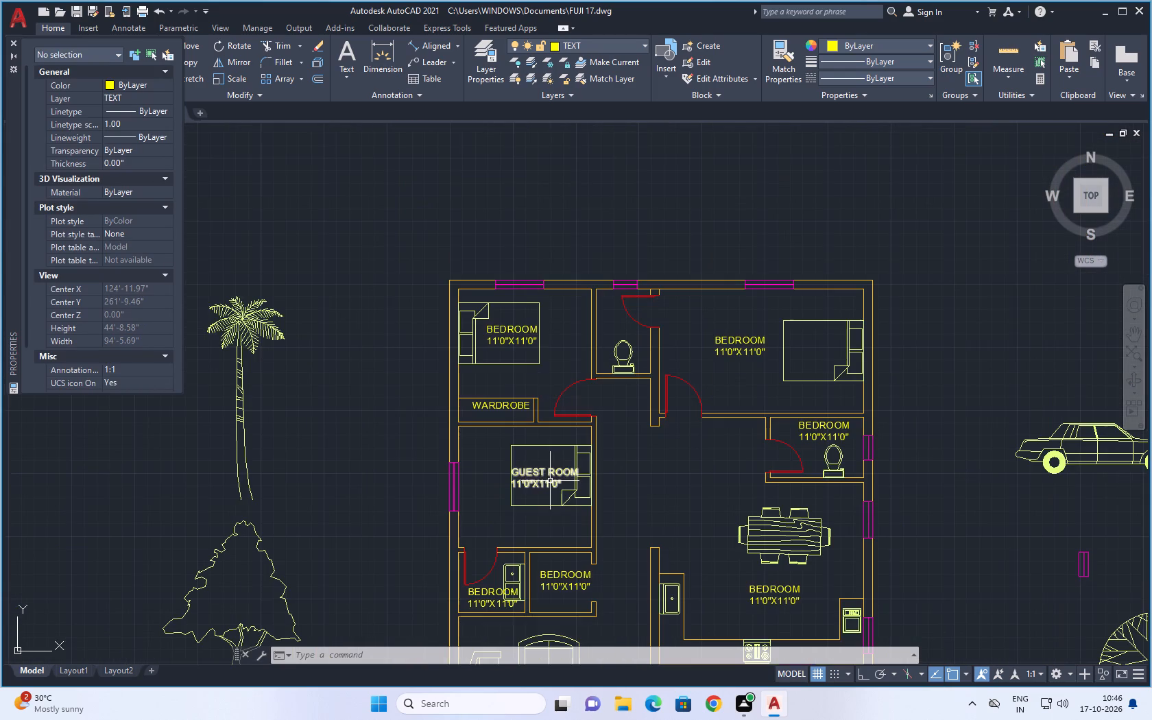
middle_drag(546, 476, 539, 431)
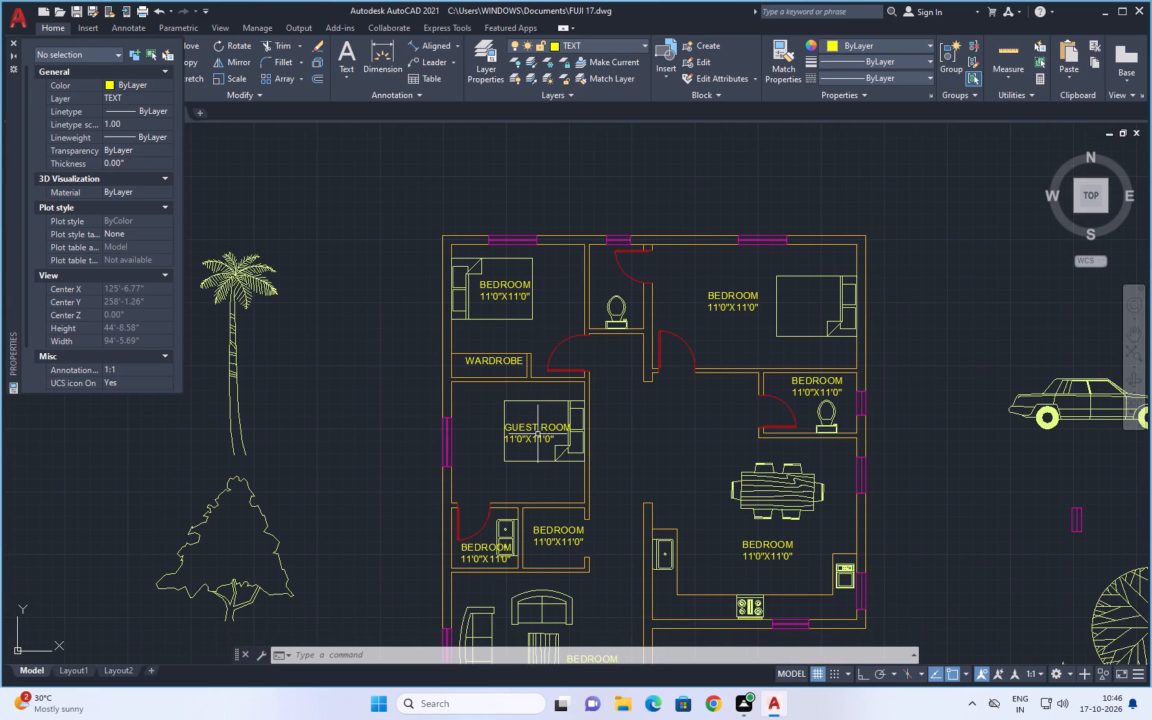
click(529, 427)
drag(528, 427, 530, 464)
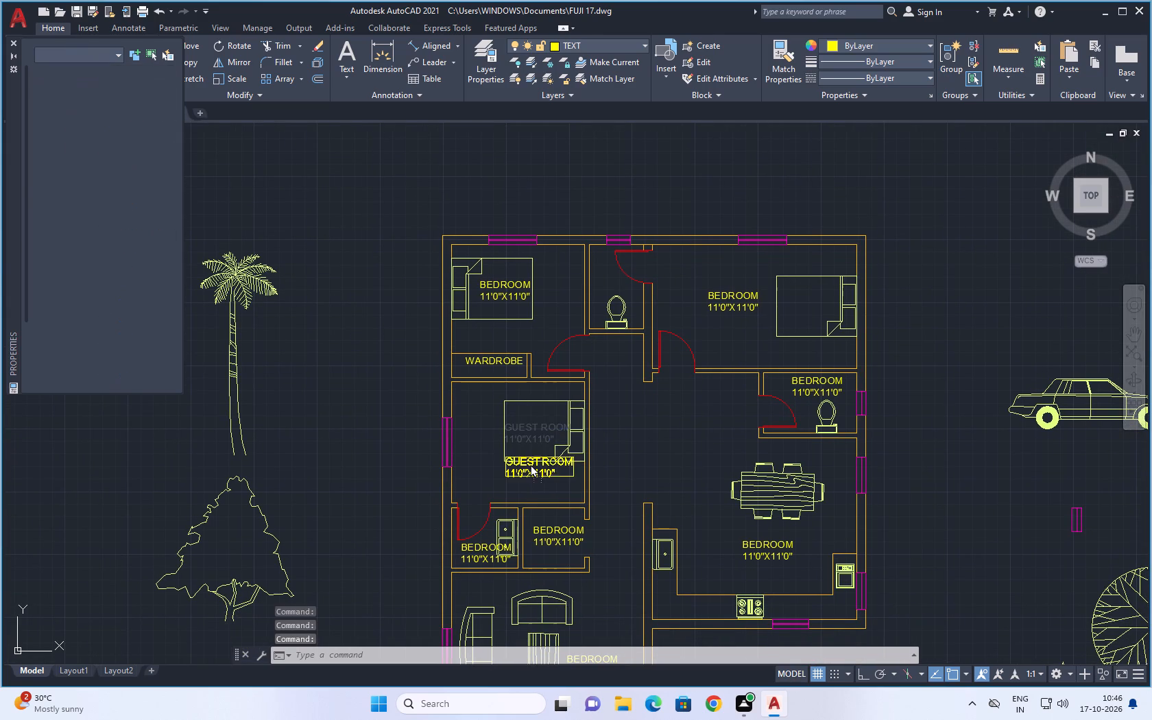
drag(530, 464, 521, 473)
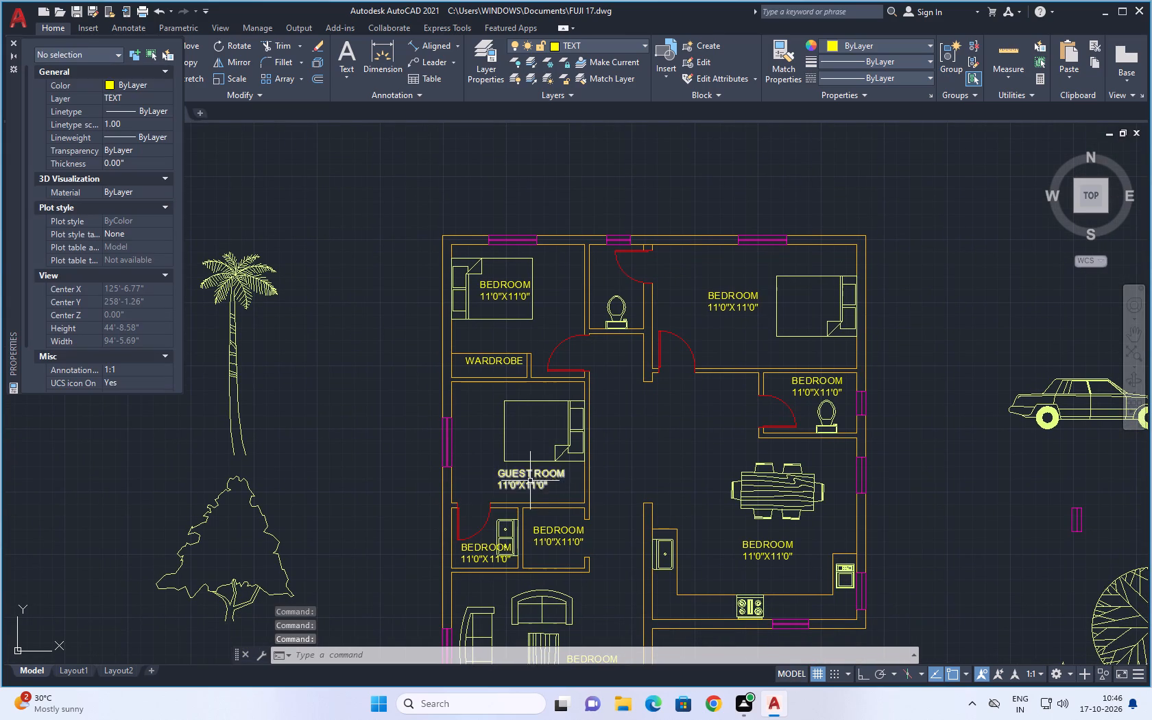
Replace the whole BEDROOM label in the small room just south of the guest room's east half with POOJA ROOM.
scroll(499, 554, up, 1)
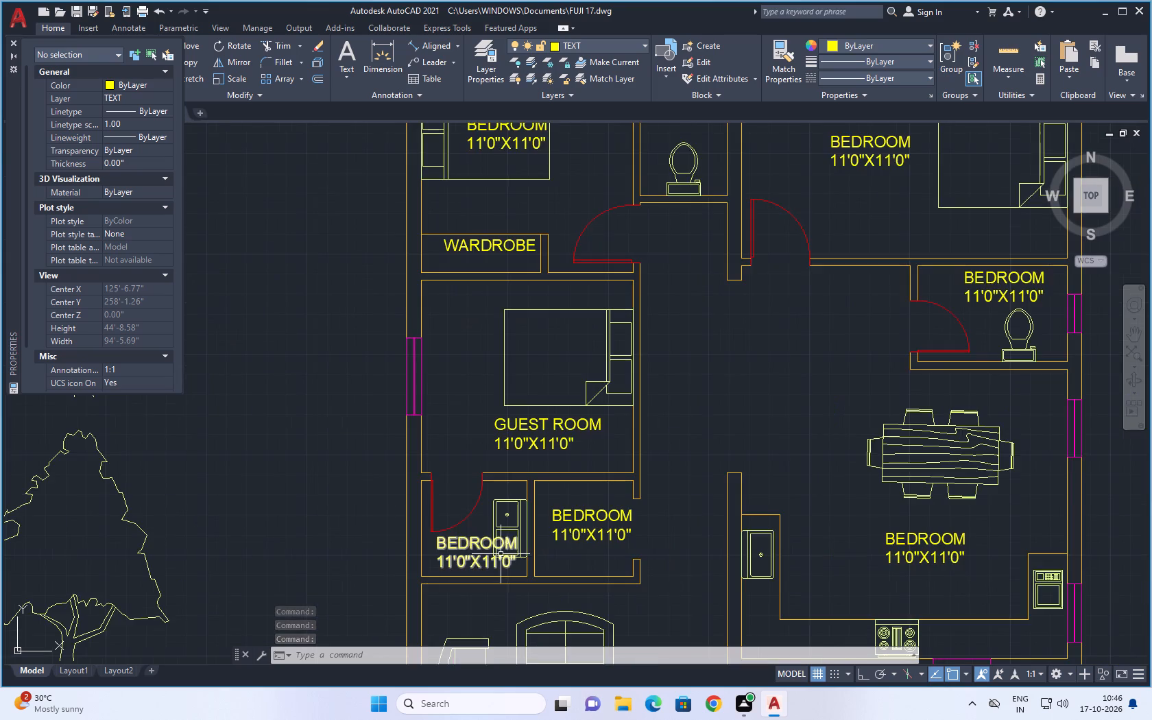
scroll(544, 537, up, 2)
double_click(649, 492)
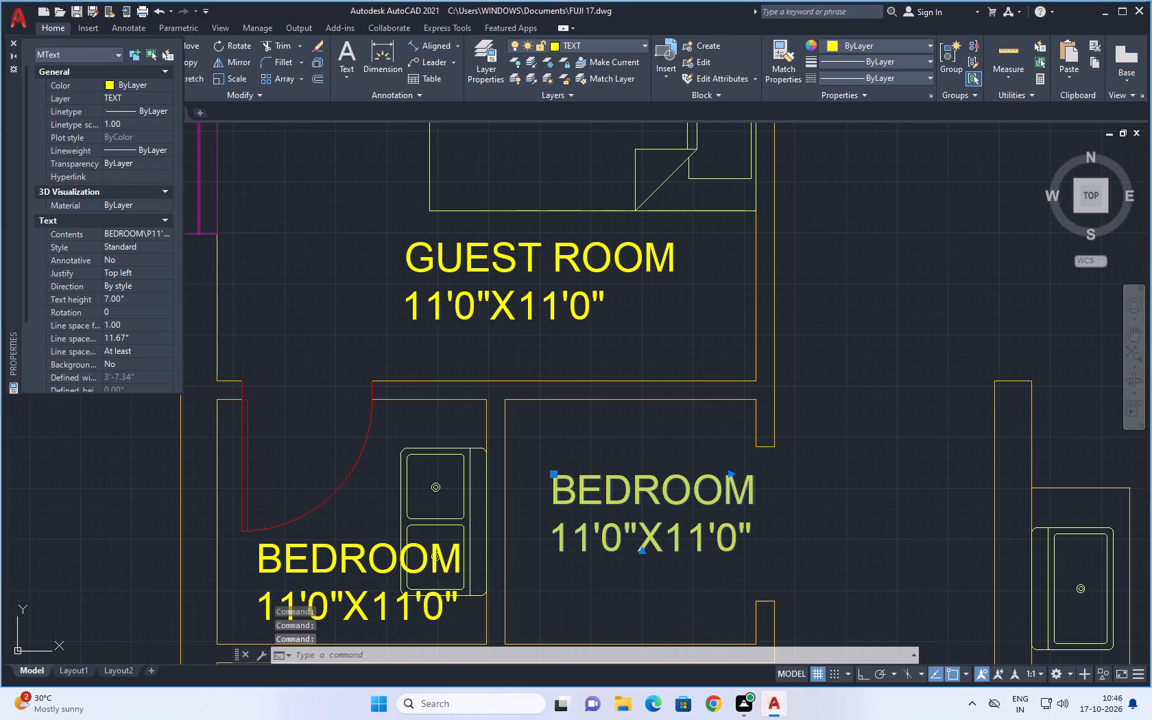
click(753, 533)
click(739, 544)
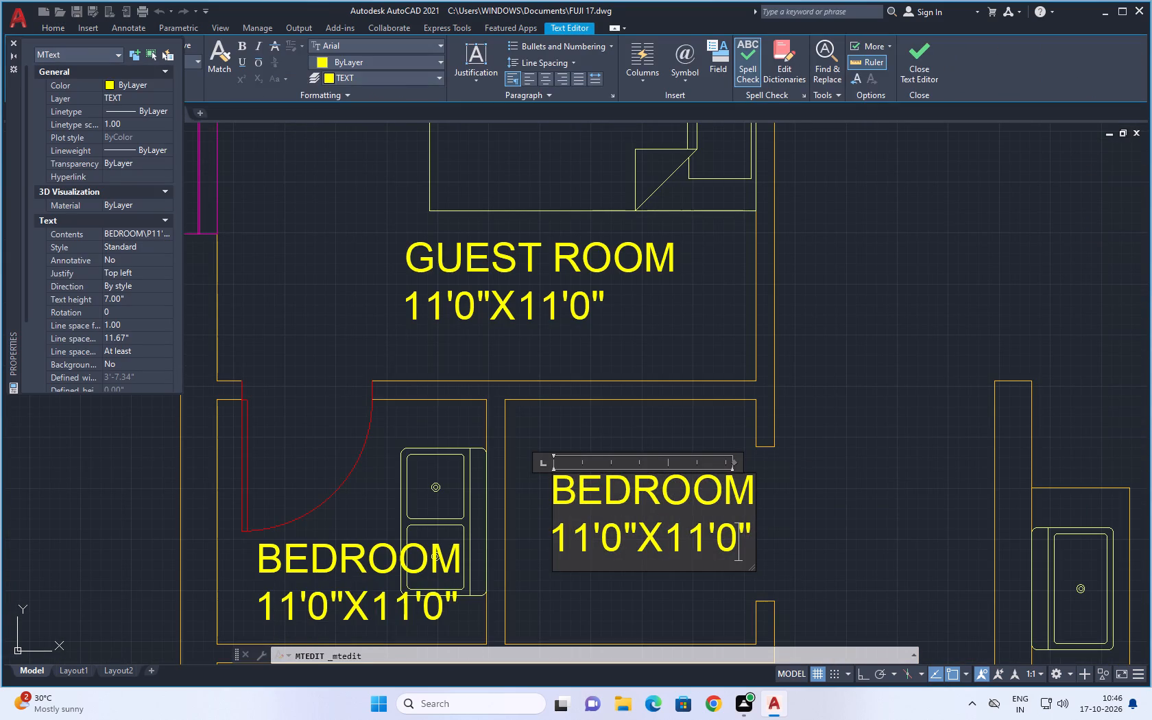
click(752, 542)
key(BackSpace)
key(BackSpace)
key(BackSpace)
key(BackSpace)
key(BackSpace)
key(BackSpace)
key(BackSpace)
key(BackSpace)
key(BackSpace)
key(BackSpace)
key(BackSpace)
key(BackSpace)
key(BackSpace)
key(BackSpace)
key(BackSpace)
key(BackSpace)
key(BackSpace)
key(BackSpace)
key(BackSpace)
key(BackSpace)
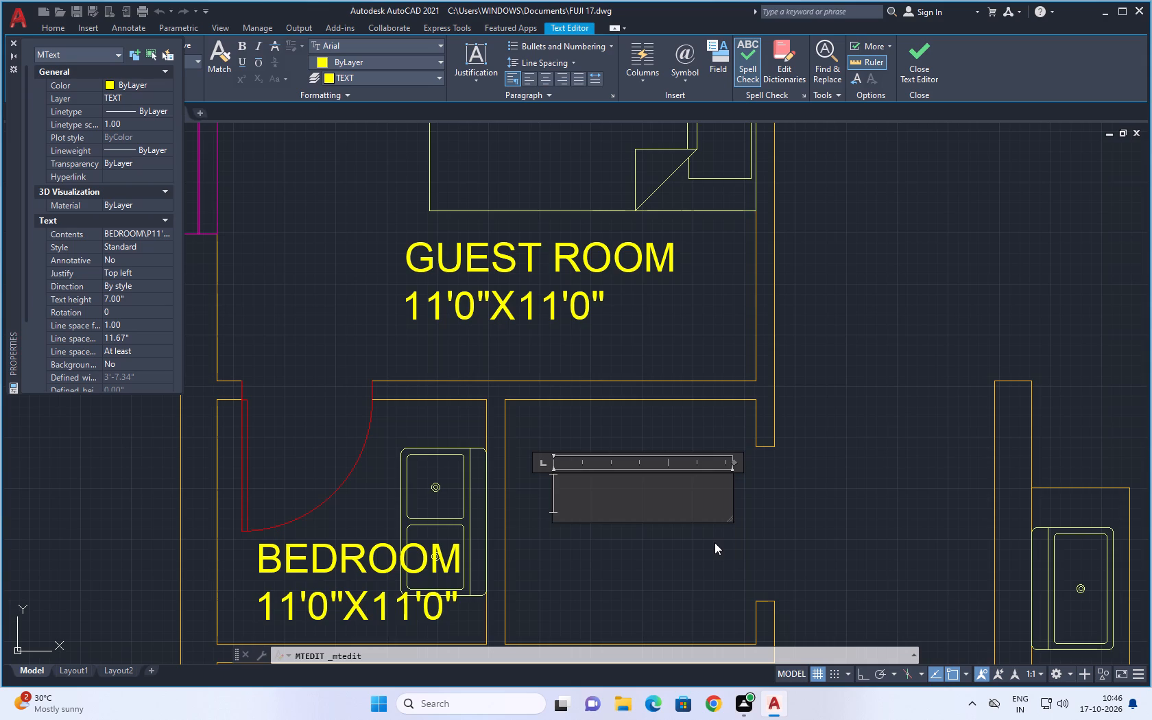
text(POOJ)
key(space)
key(r)
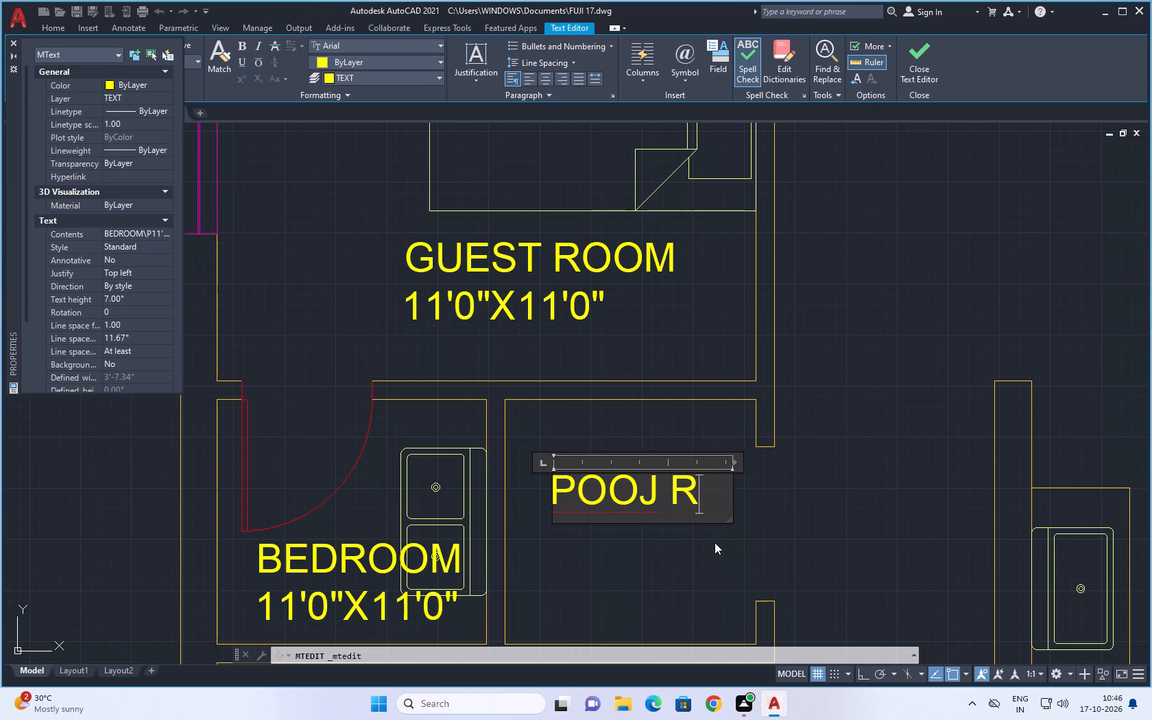
key(BackSpace)
key(BackSpace)
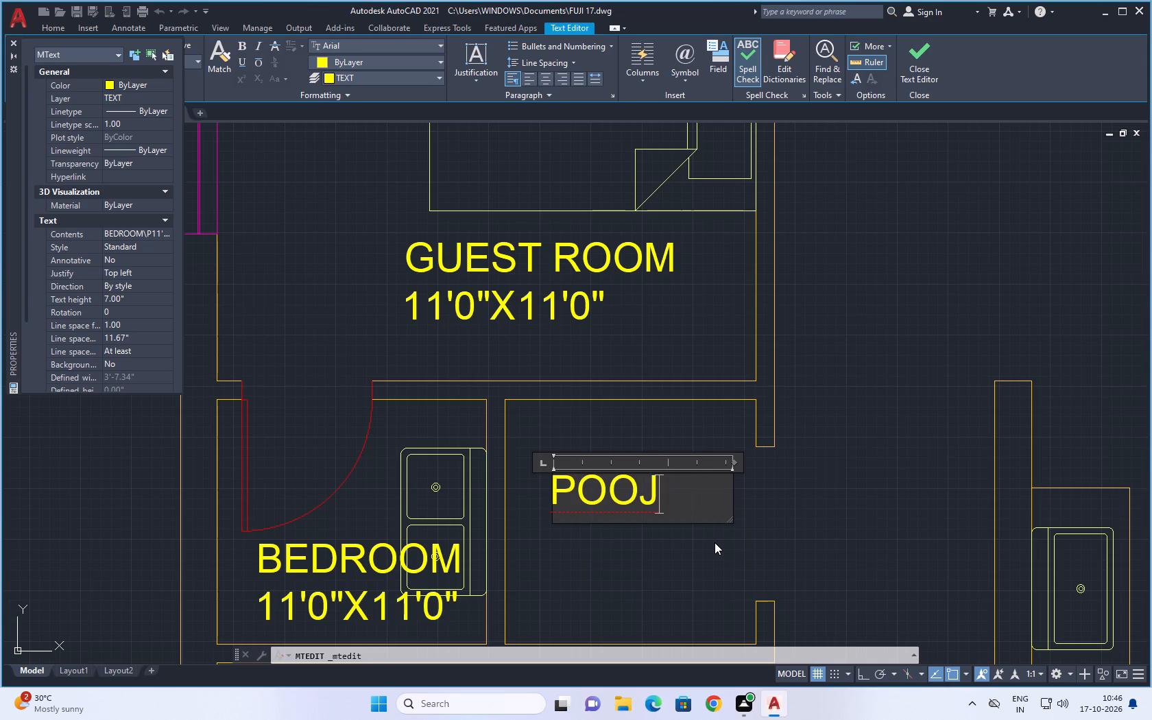
text(A)
key(space)
text(ROOM)
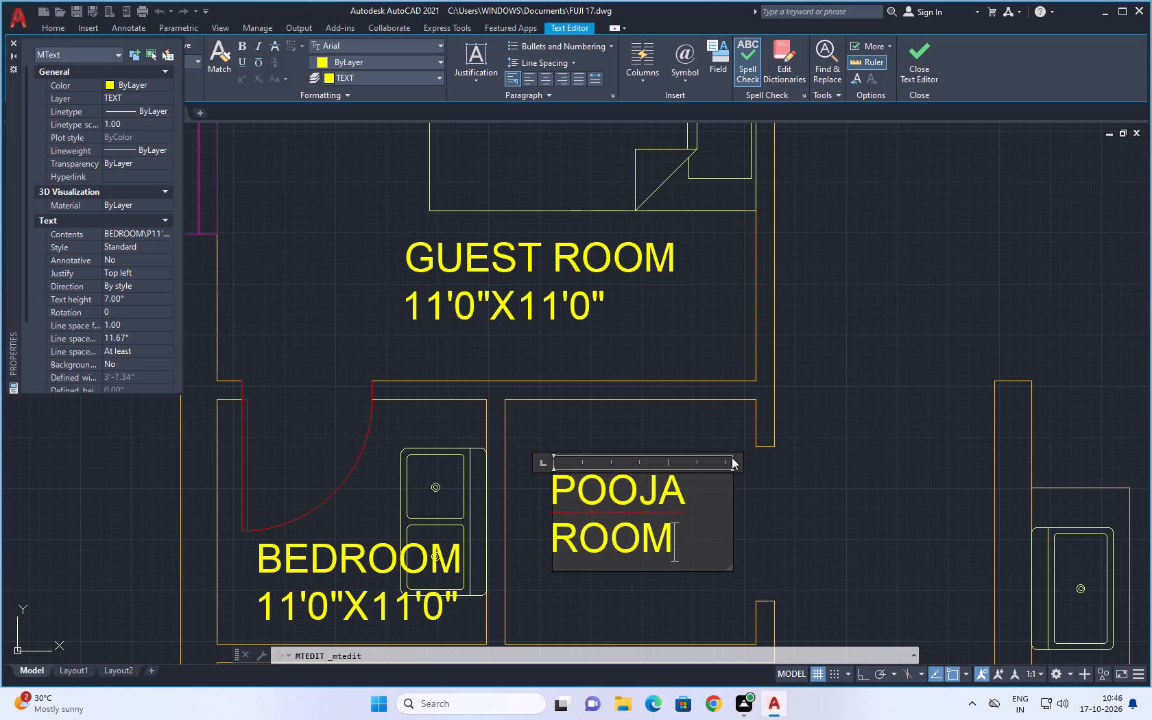
Widen the POOJA ROOM label's text frame so the name fits on one line.
drag(732, 461, 779, 464)
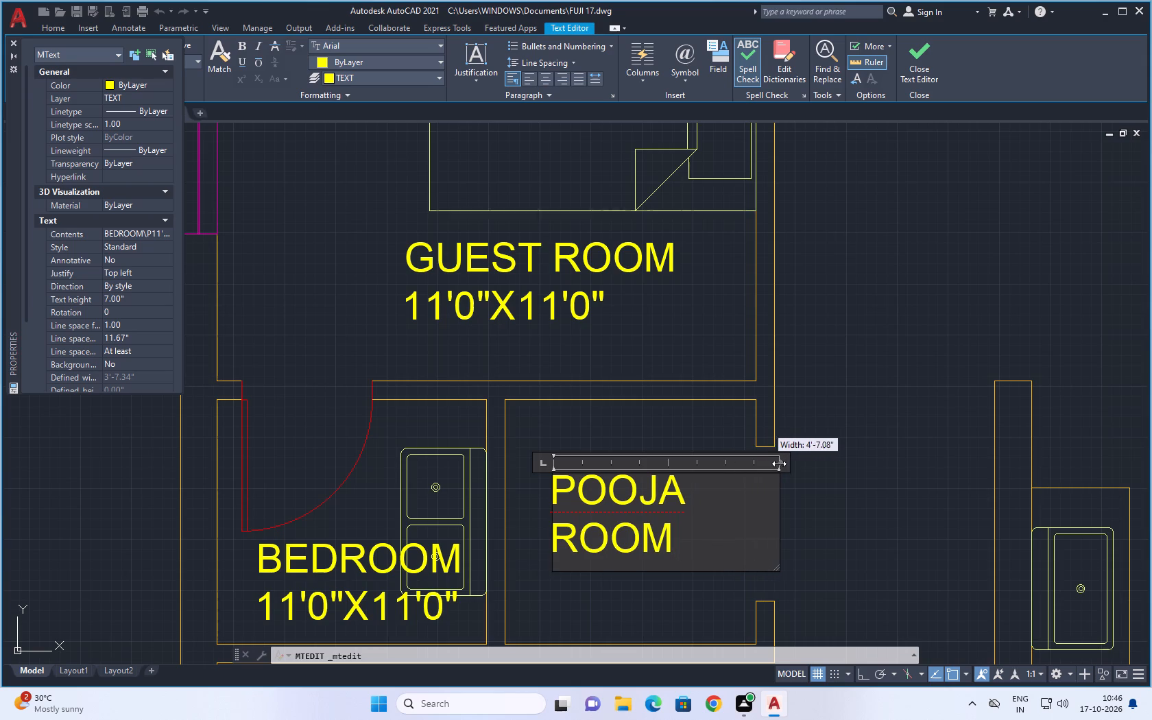
drag(779, 464, 835, 469)
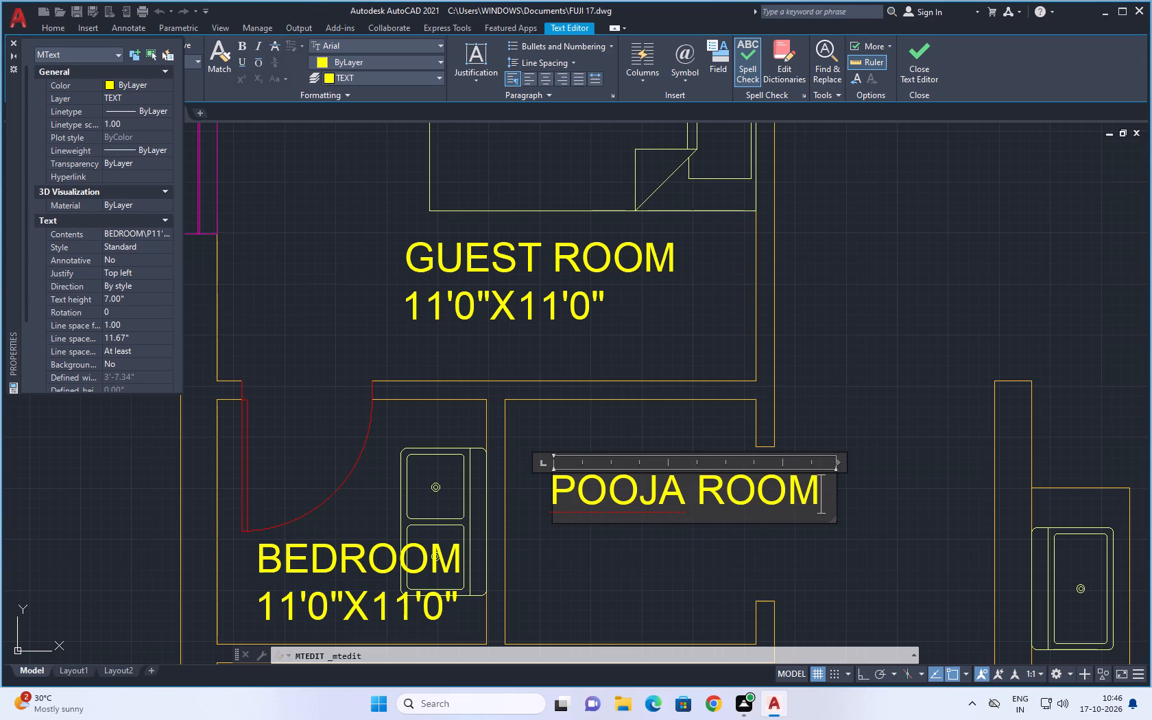
Add the size line 5'0"X5'0" below POOJA ROOM and finish editing the label.
key(Return)
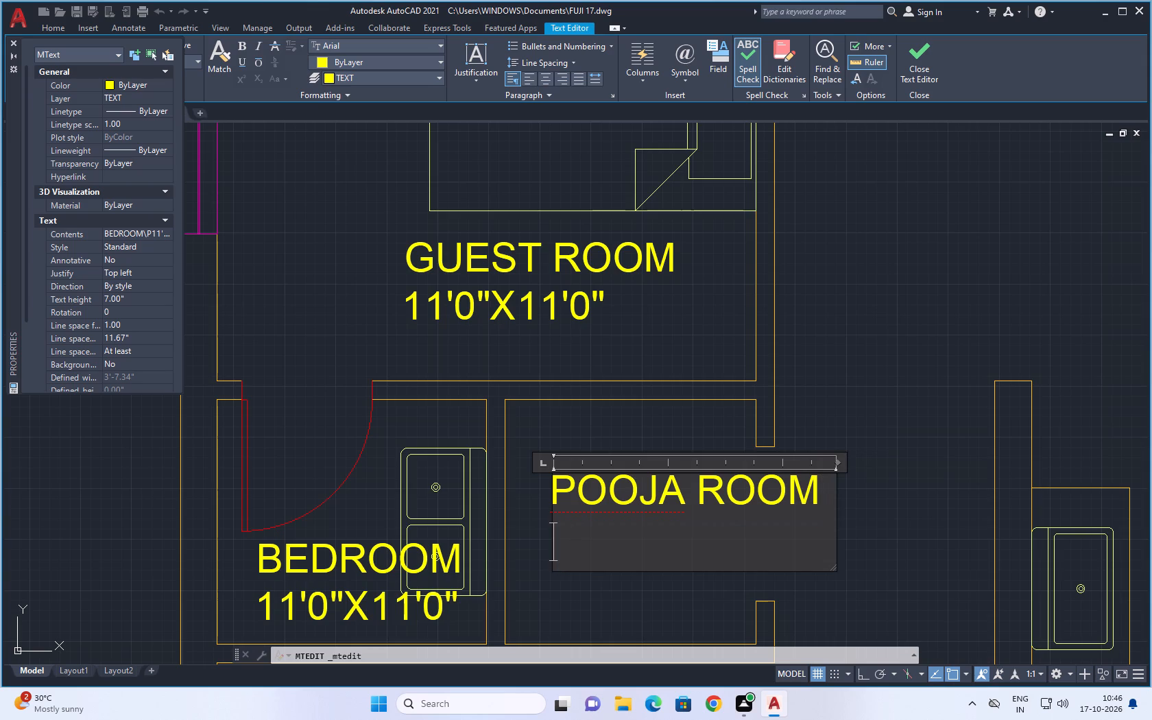
key(5)
key(apostrophe)
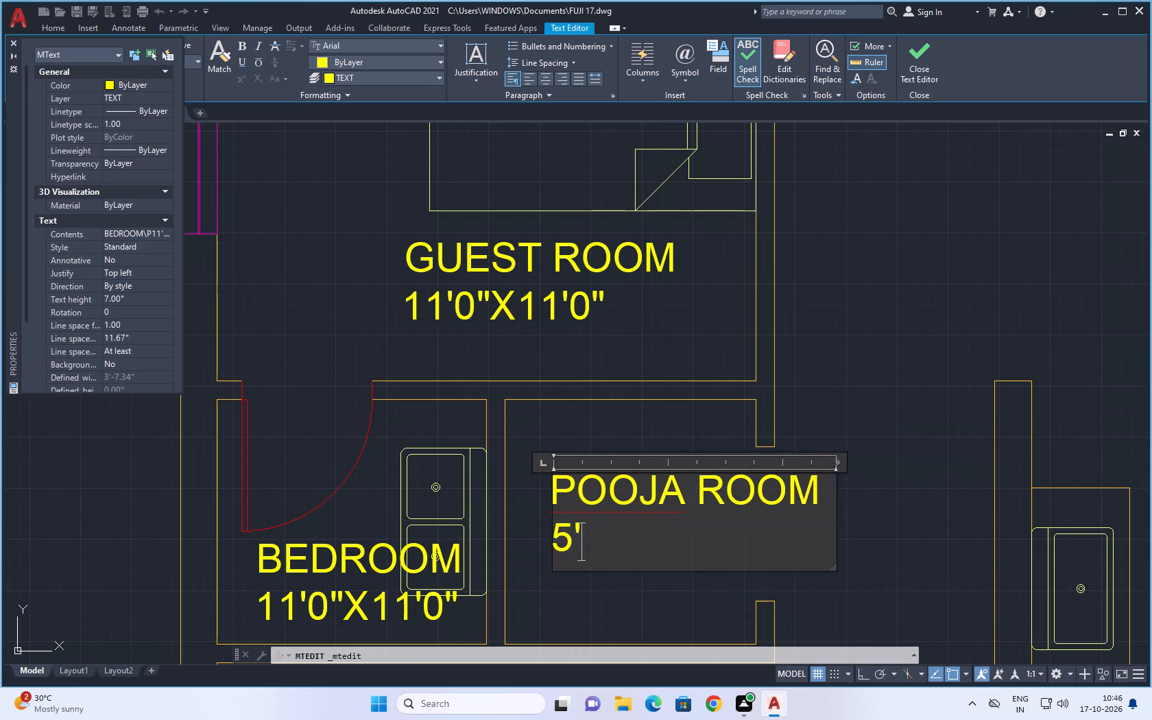
text(0")
key(x)
text(5'0)
key(shift+quotedbl)
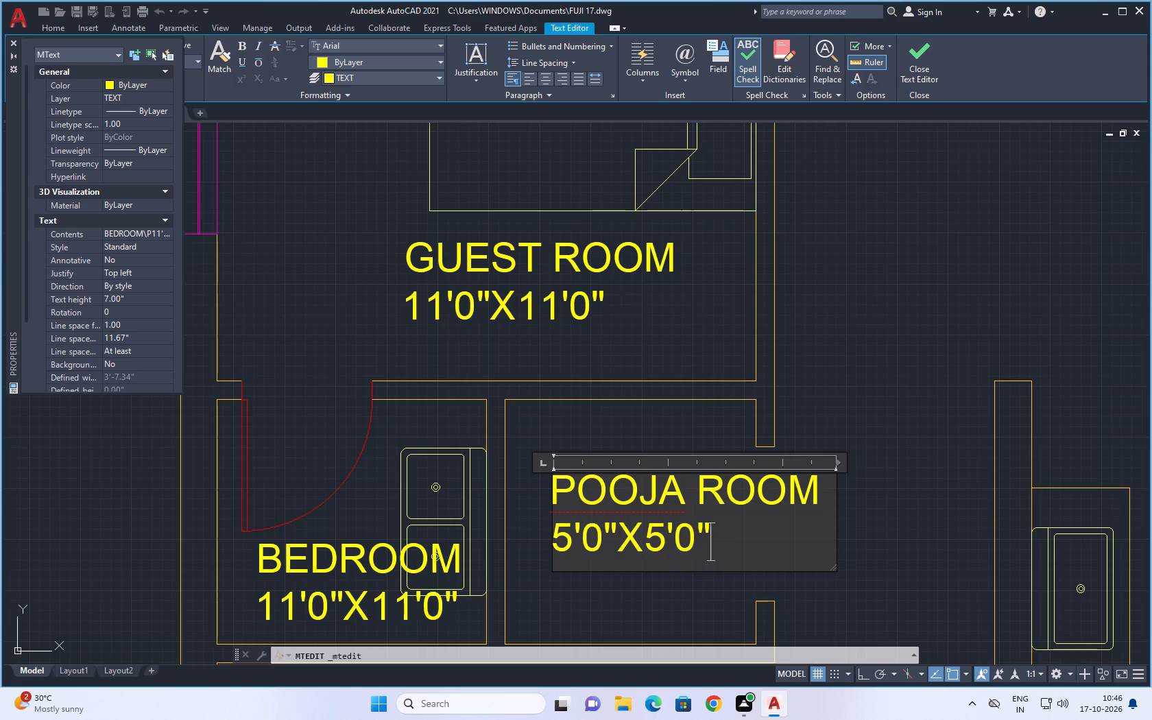
click(907, 412)
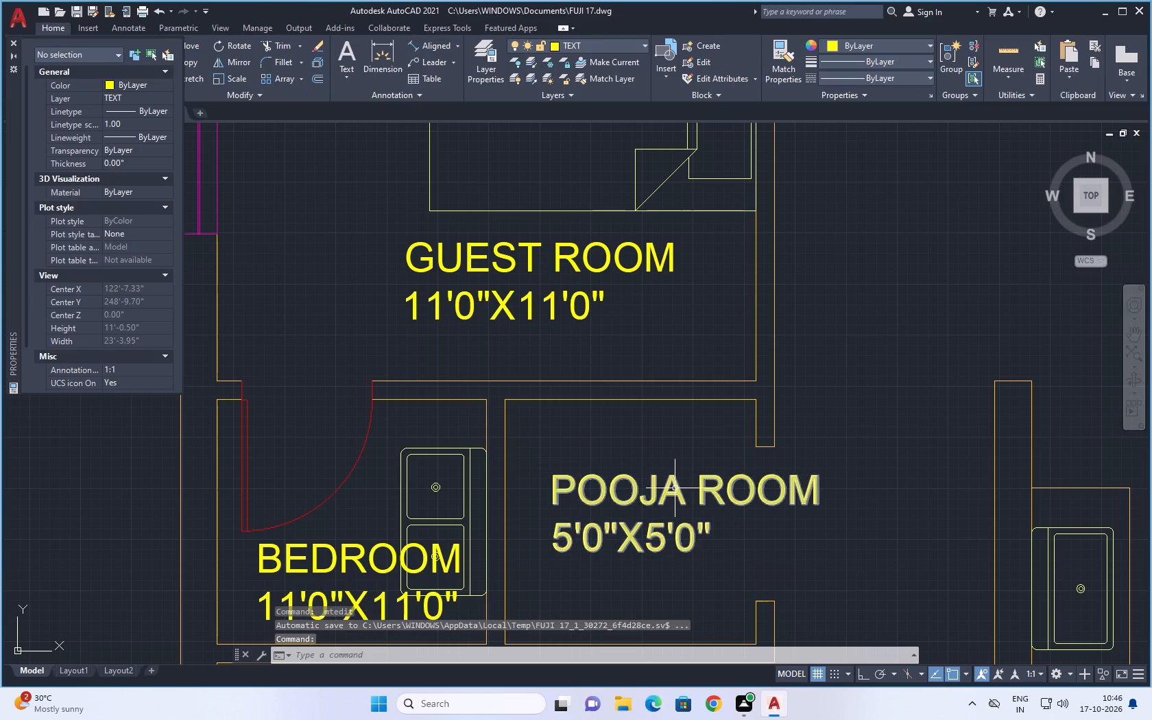
Move the POOJA ROOM label west and slightly south, so it starts just inside the room's west wall.
click(664, 494)
drag(666, 496, 622, 500)
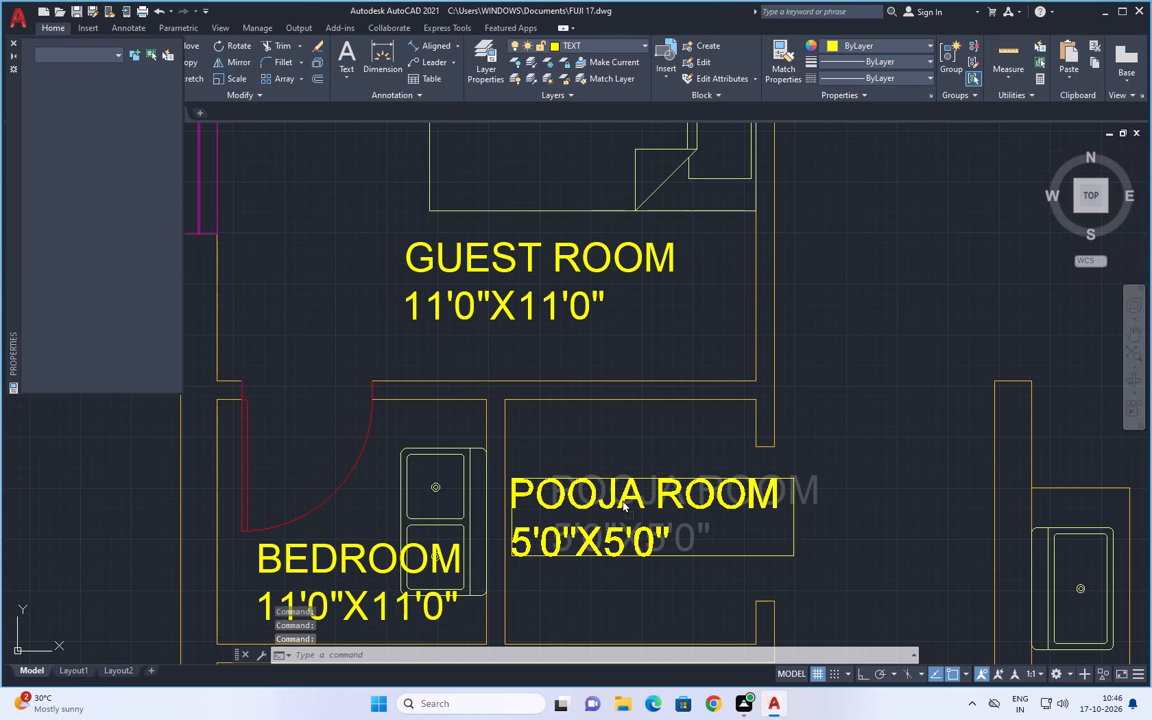
drag(622, 500, 623, 510)
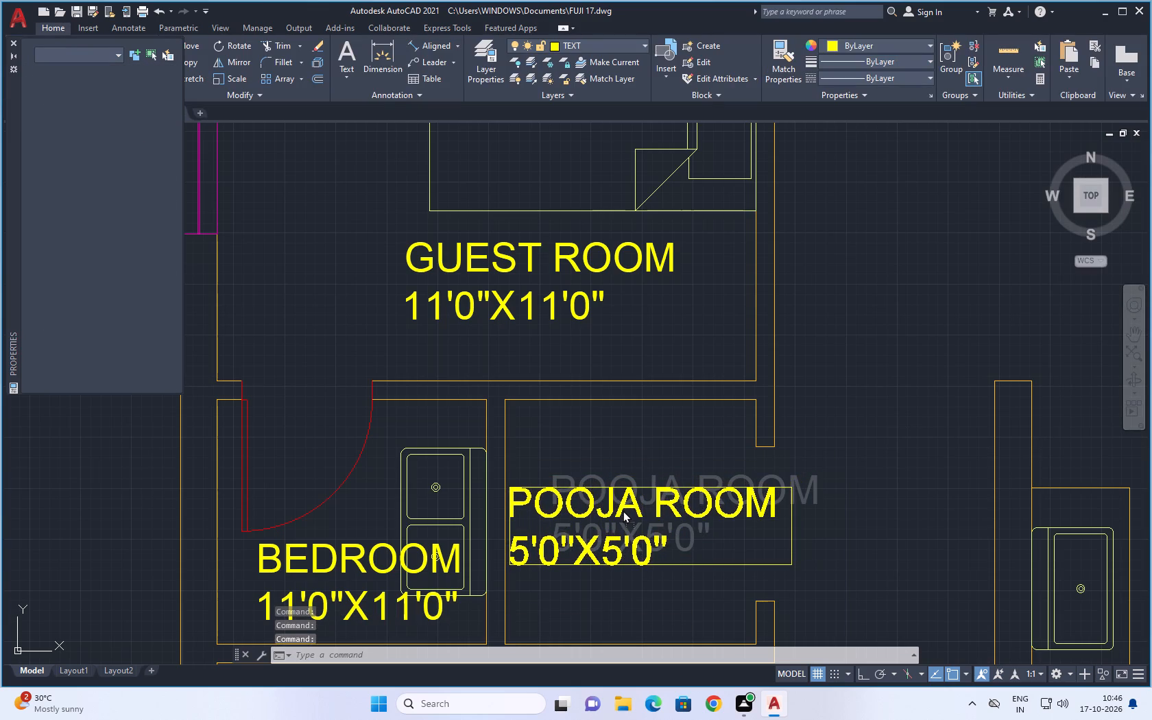
drag(623, 510, 623, 512)
Replace the BEDROOM label in the sink room west of the pooja room with UTILITY over the size line 5'0"X5'0".
scroll(775, 543, down, 2)
middle_drag(819, 546, 824, 496)
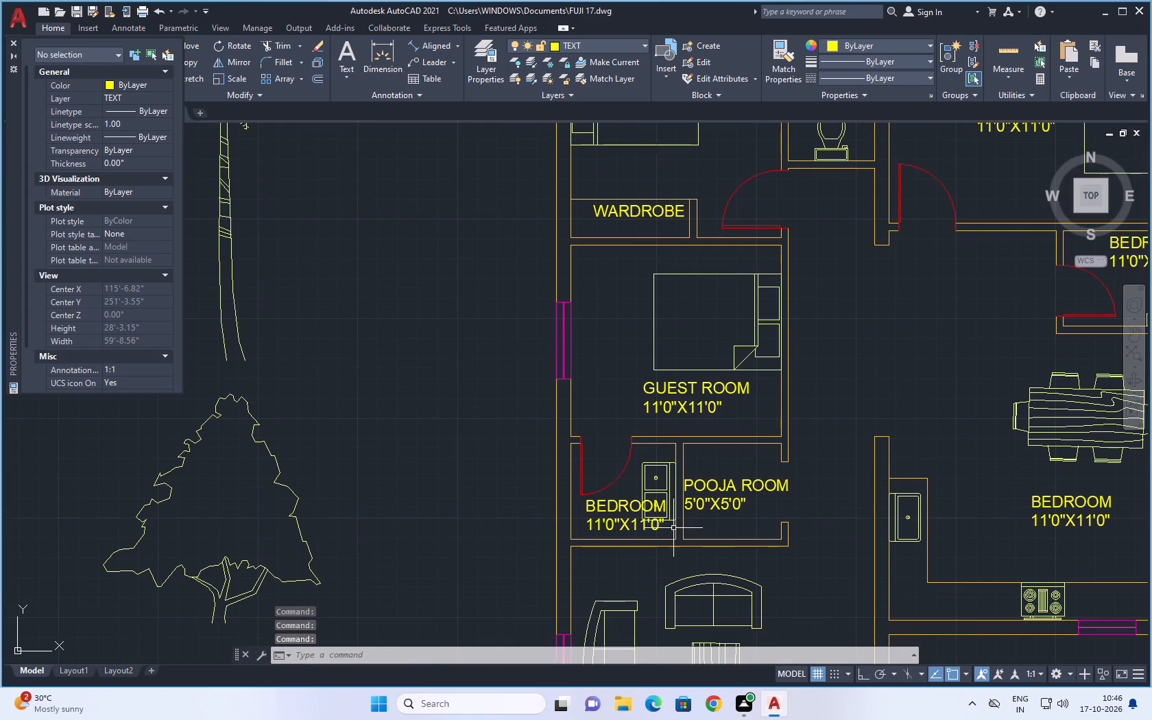
scroll(630, 525, up, 1)
double_click(616, 525)
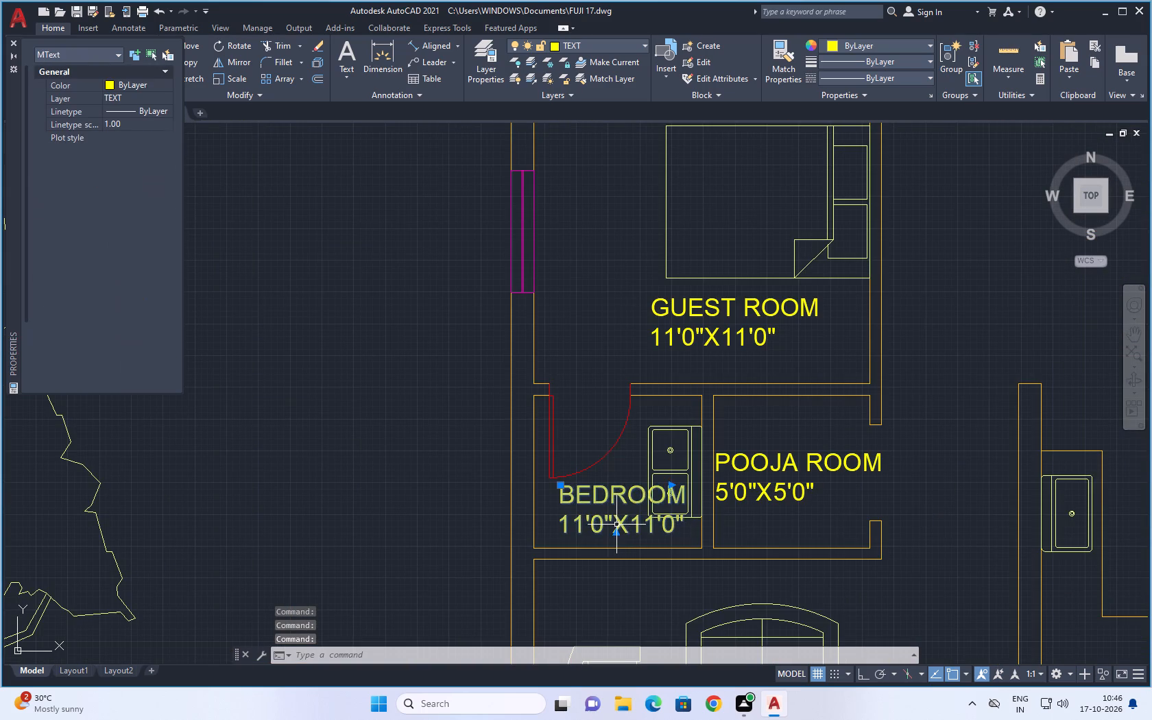
click(675, 526)
click(688, 529)
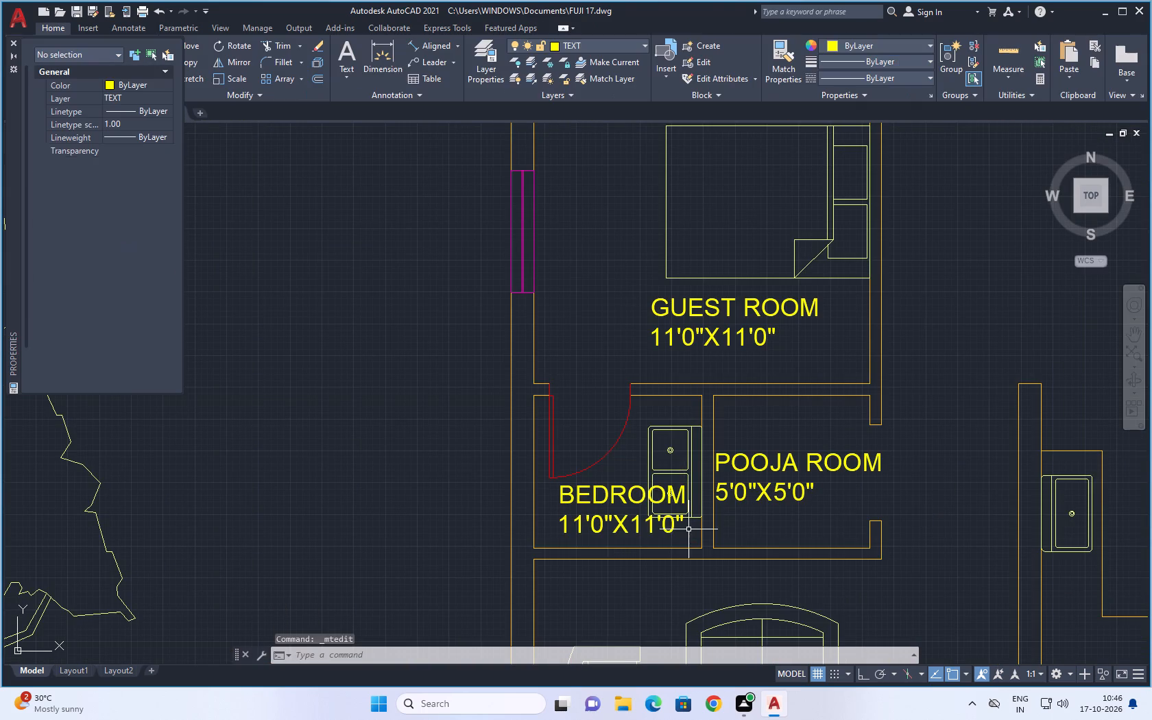
double_click(679, 516)
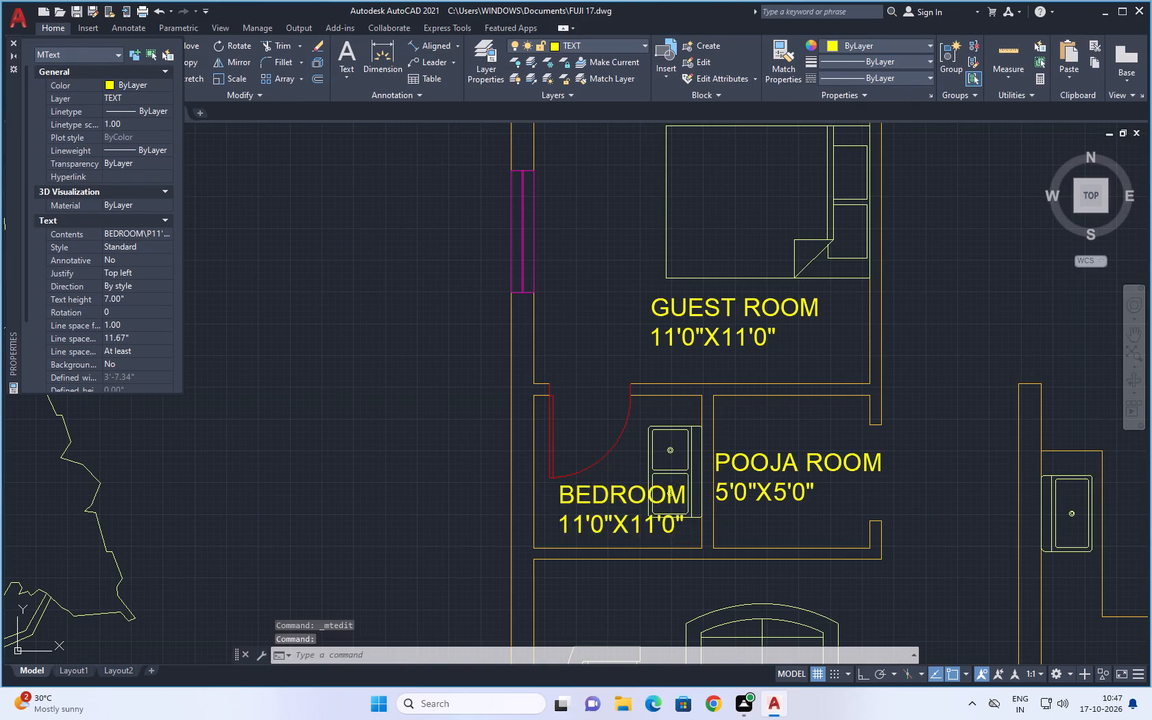
click(682, 527)
key(BackSpace)
key(BackSpace)
key(BackSpace)
key(BackSpace)
key(BackSpace)
key(BackSpace)
key(BackSpace)
key(BackSpace)
key(BackSpace)
key(BackSpace)
key(BackSpace)
key(BackSpace)
key(BackSpace)
key(BackSpace)
key(BackSpace)
key(BackSpace)
key(BackSpace)
key(BackSpace)
key(BackSpace)
key(BackSpace)
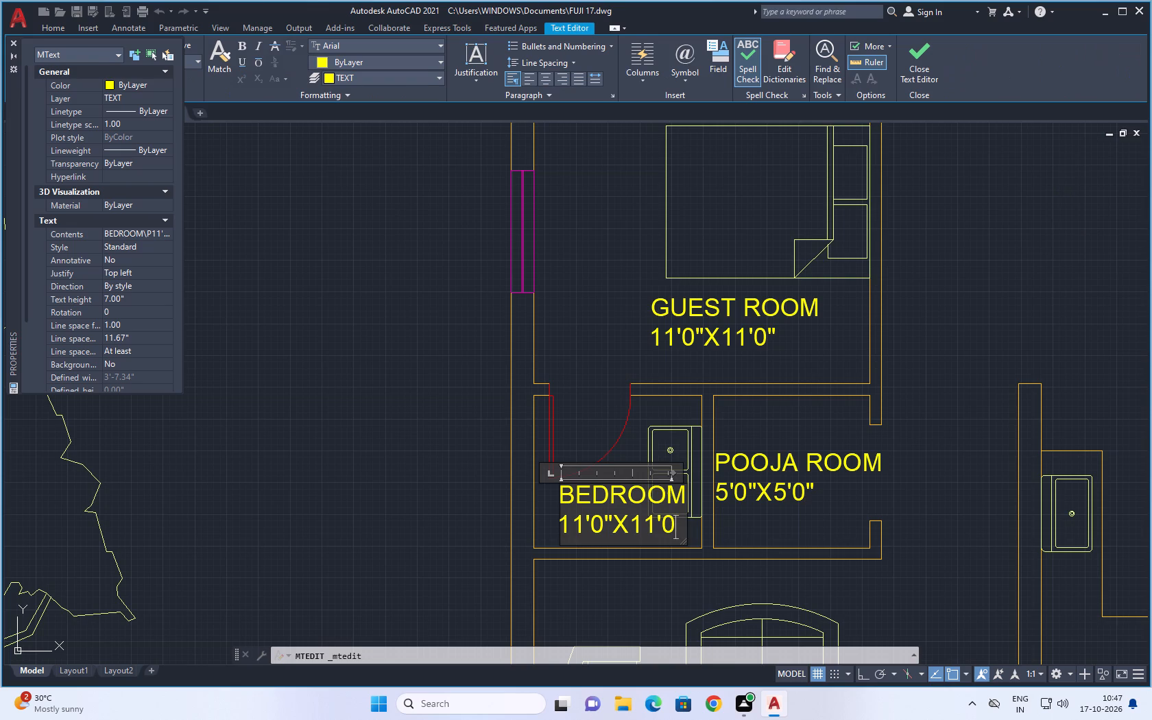
text(UTILITY)
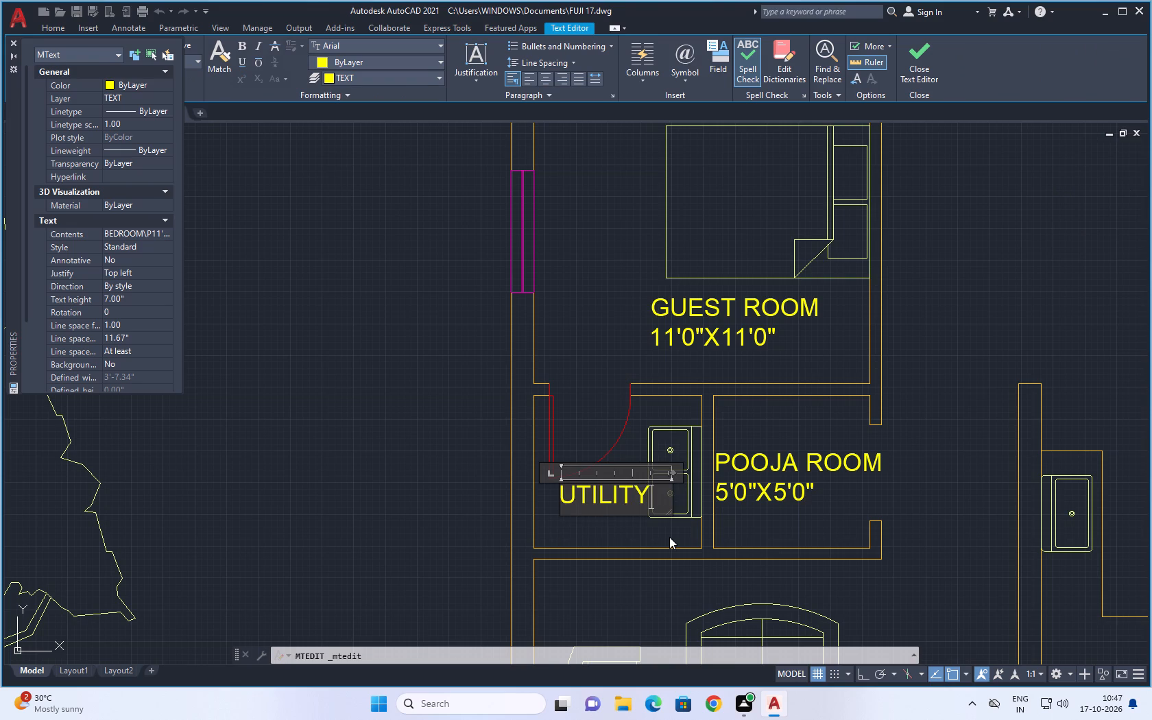
key(Return)
text(5'0"X5'0")
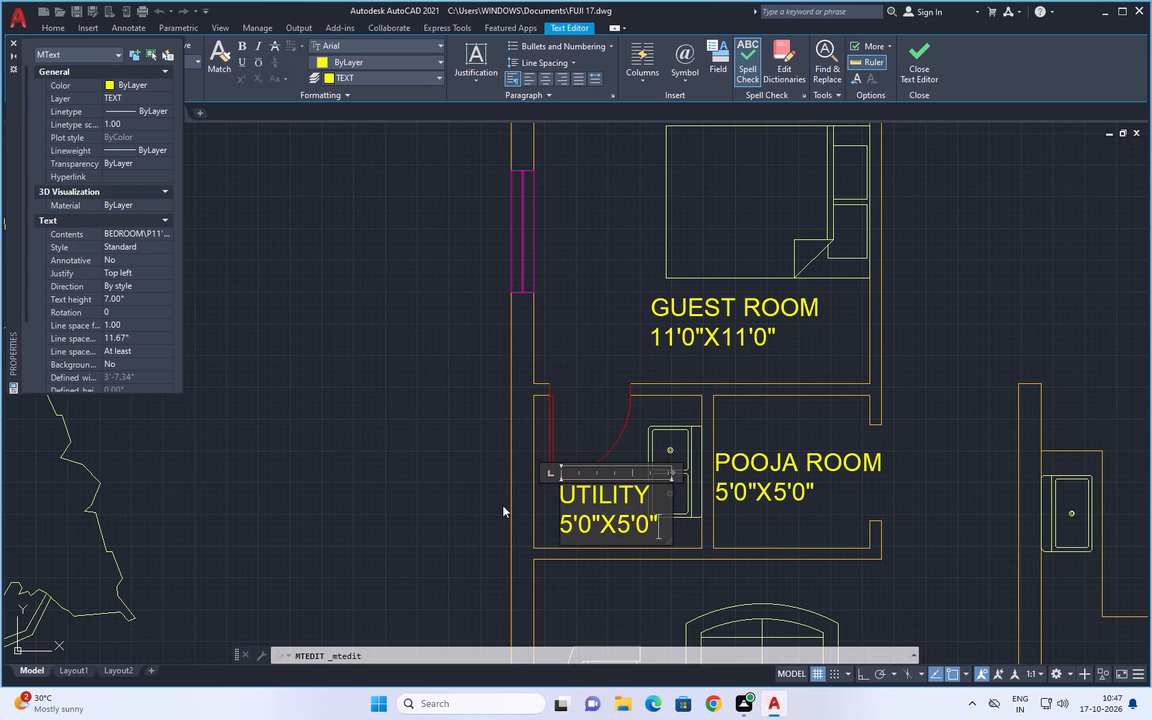
click(433, 459)
Shift the UTILITY label slightly west, clear of the sink.
click(616, 496)
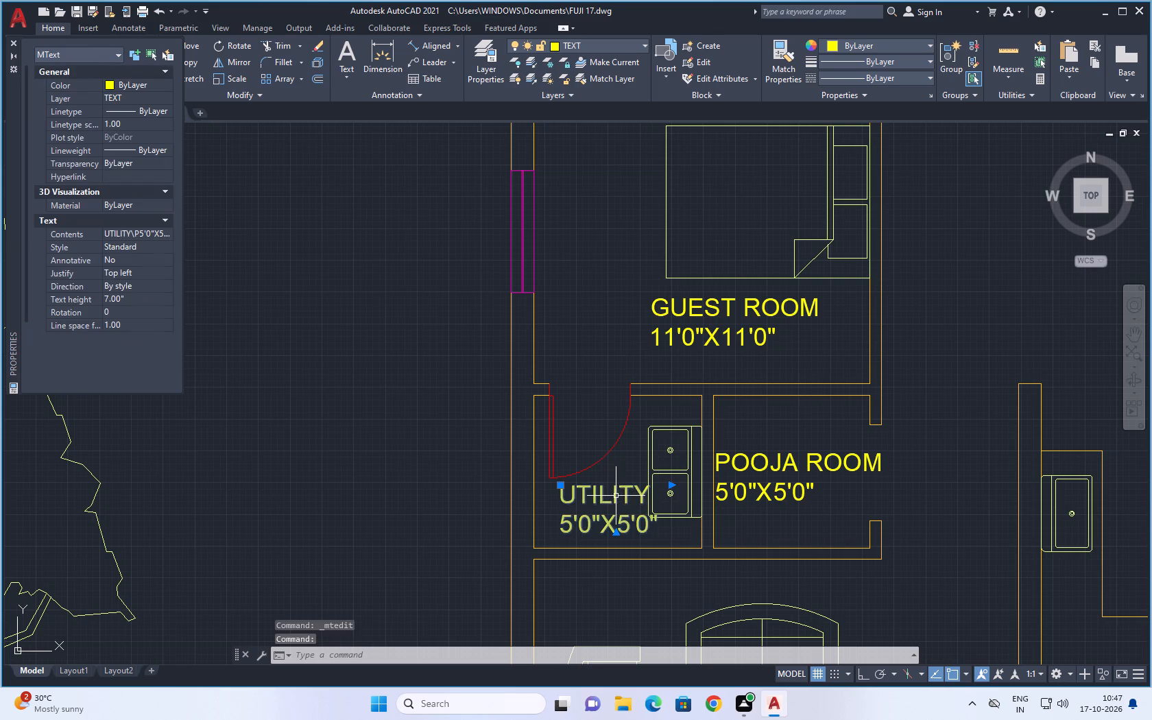
drag(608, 501, 591, 503)
Replace the whole BEDROOM label beside the sofas and wooden table with LIVING ROOM.
scroll(448, 545, down, 1)
middle_drag(451, 569, 459, 449)
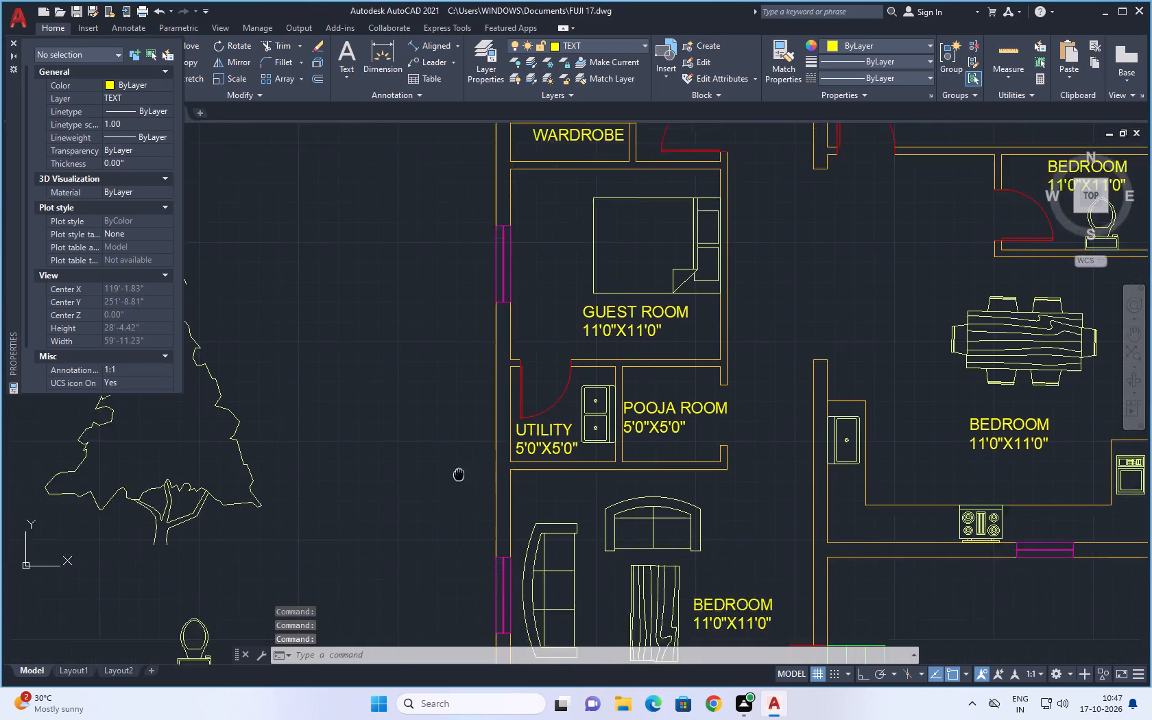
middle_drag(459, 449, 459, 352)
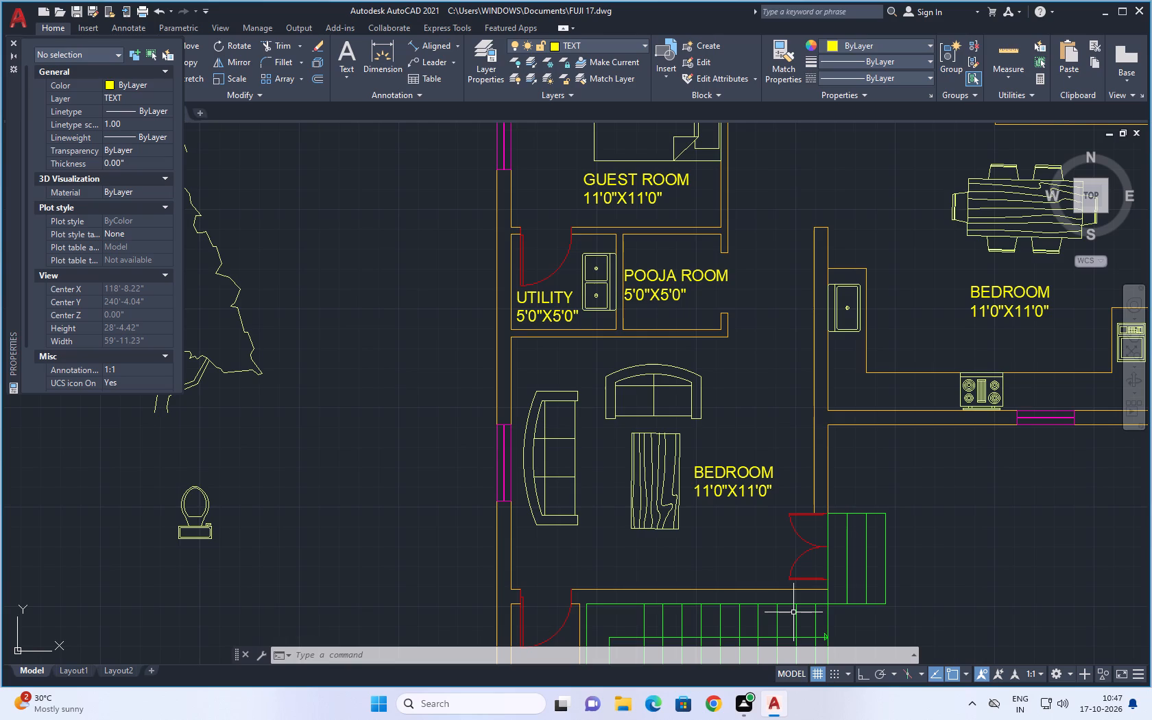
double_click(764, 476)
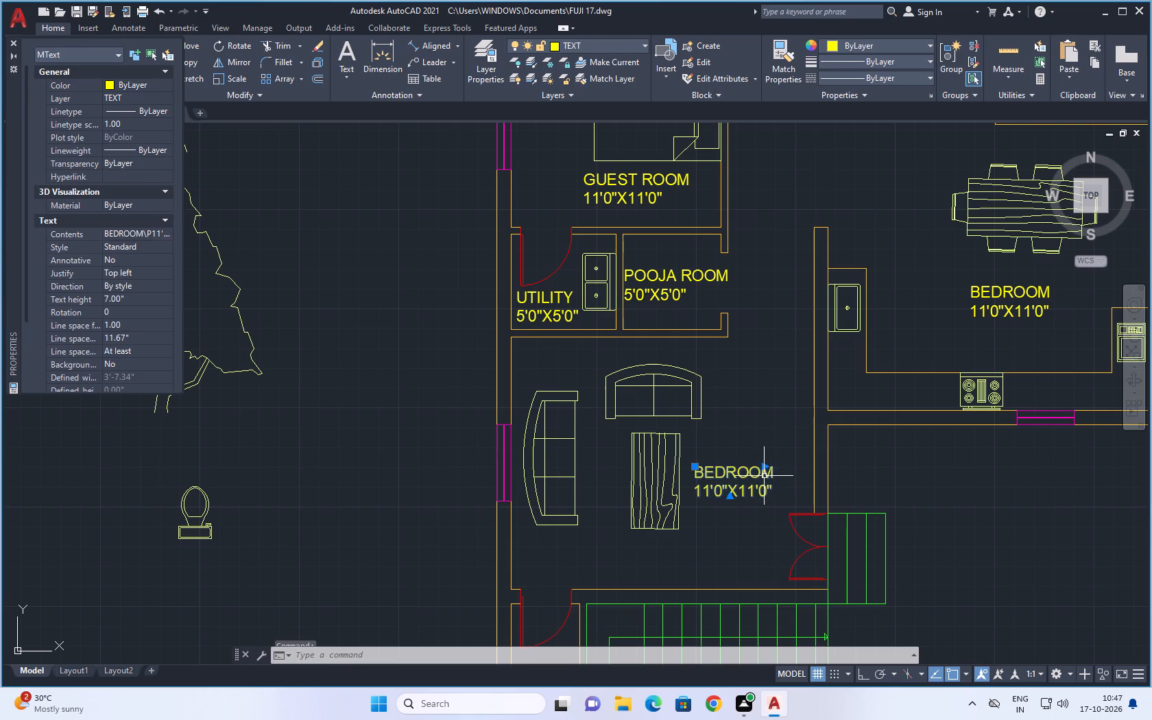
click(770, 499)
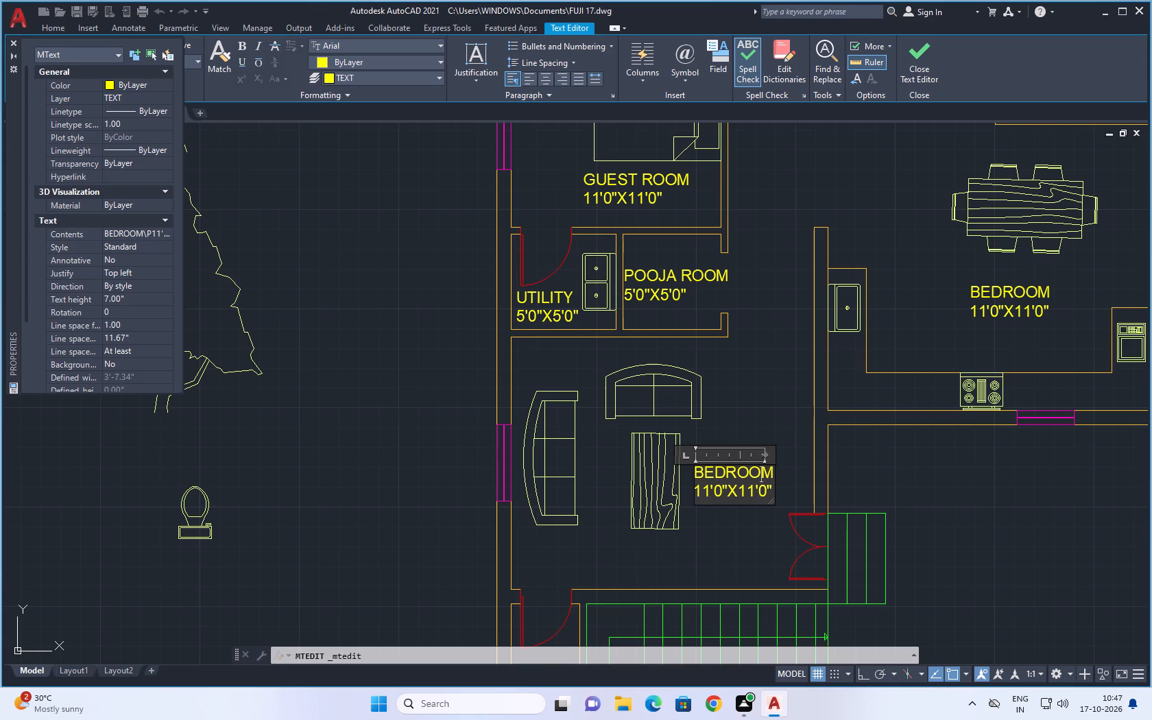
click(769, 490)
key(BackSpace)
key(BackSpace)
key(BackSpace)
key(BackSpace)
key(BackSpace)
key(BackSpace)
key(BackSpace)
key(BackSpace)
key(BackSpace)
key(BackSpace)
key(BackSpace)
key(BackSpace)
key(BackSpace)
key(BackSpace)
key(BackSpace)
key(BackSpace)
key(BackSpace)
key(BackSpace)
key(BackSpace)
key(BackSpace)
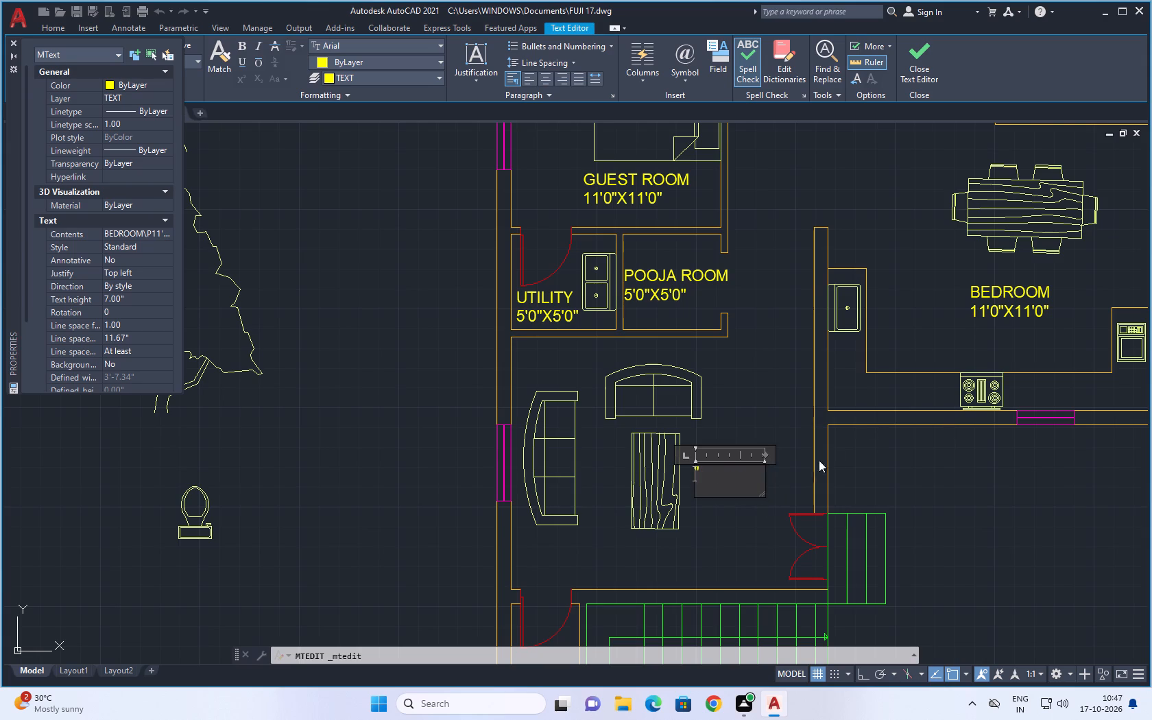
click(733, 485)
key(BackSpace)
key(BackSpace)
key(BackSpace)
key(BackSpace)
text(LI)
text(VING ROOM)
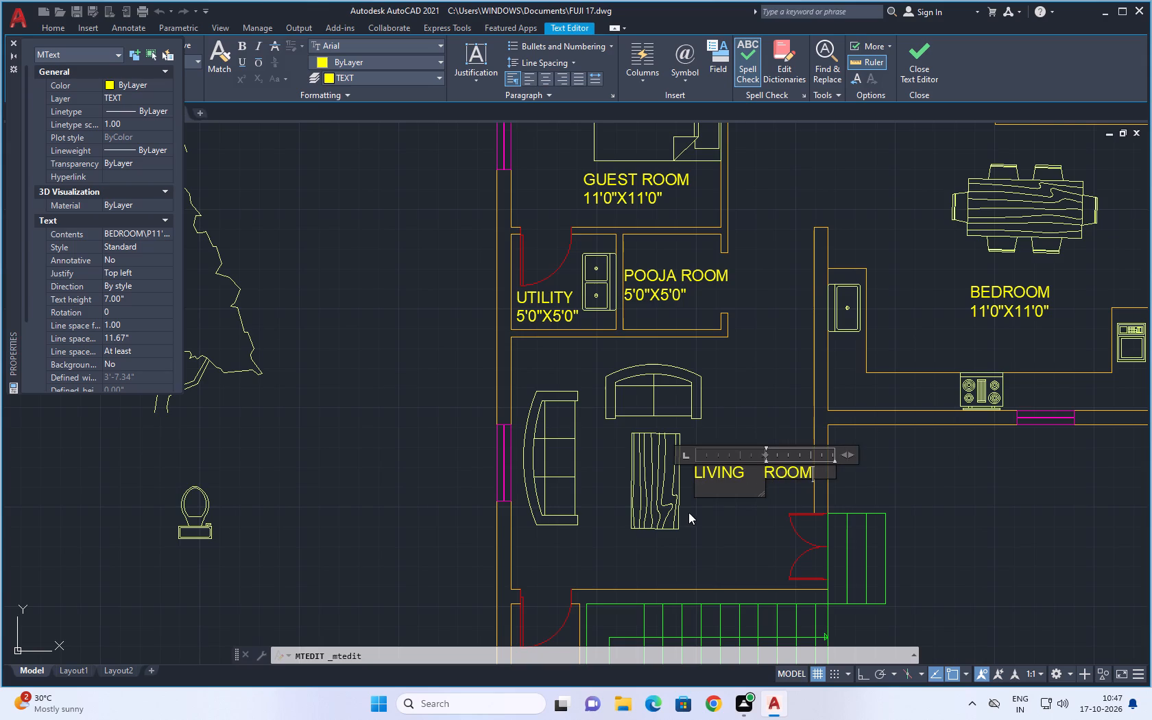
click(726, 520)
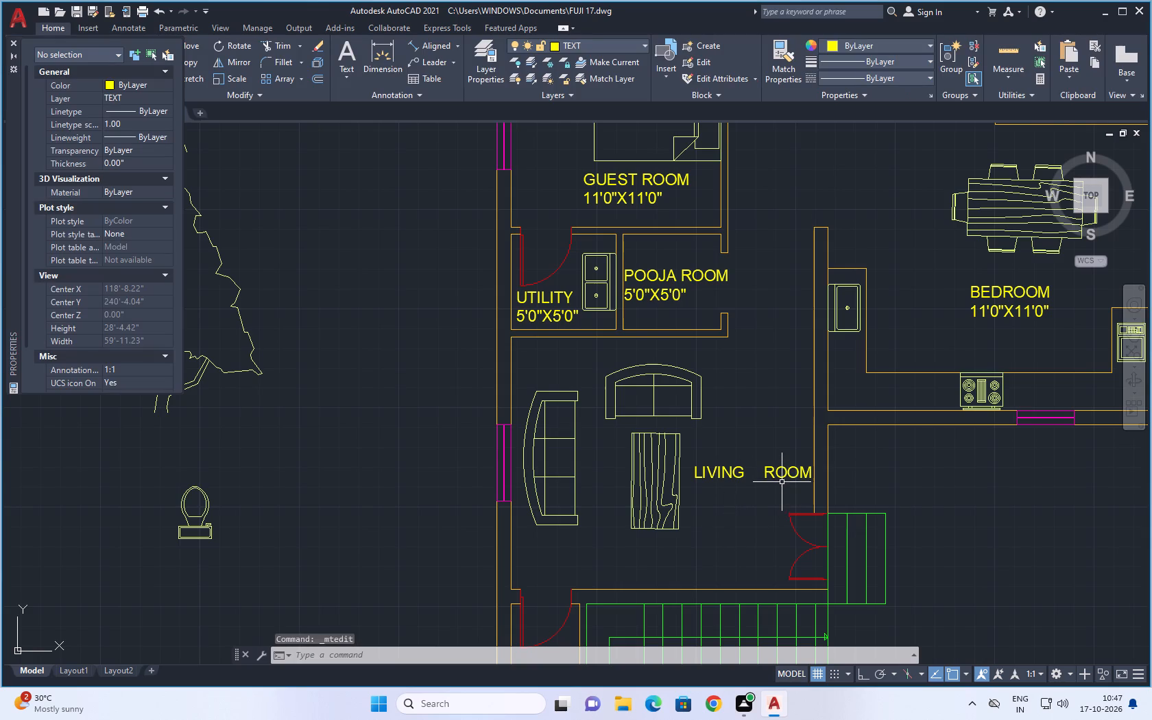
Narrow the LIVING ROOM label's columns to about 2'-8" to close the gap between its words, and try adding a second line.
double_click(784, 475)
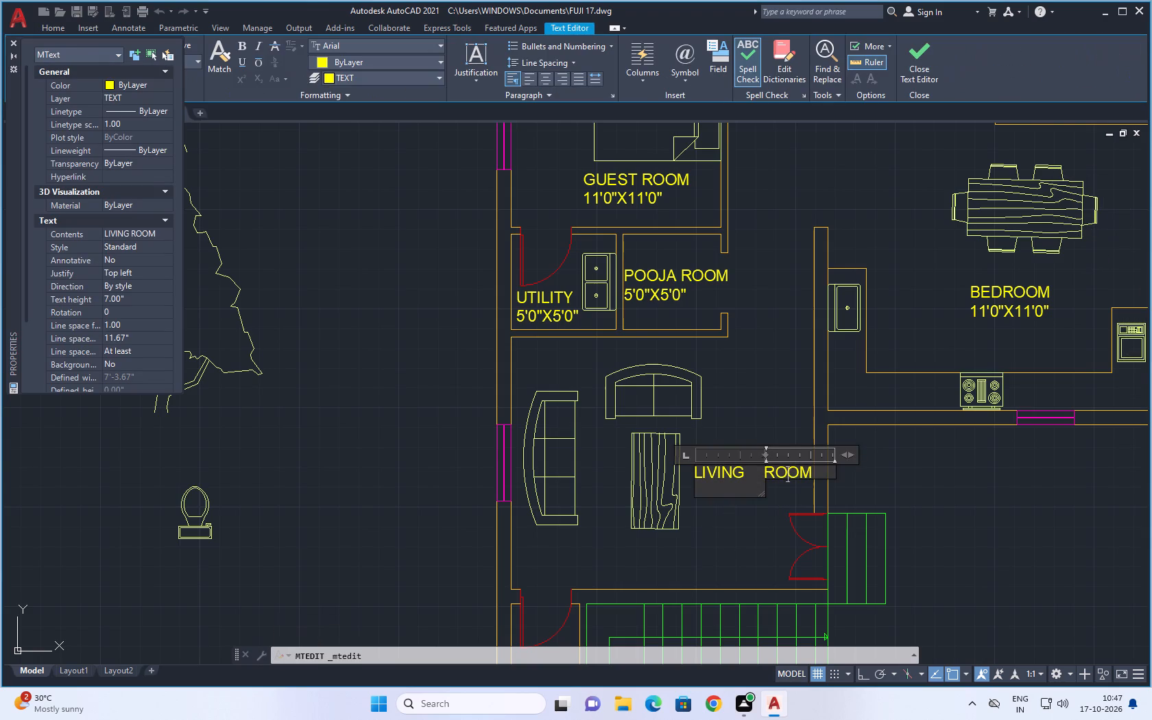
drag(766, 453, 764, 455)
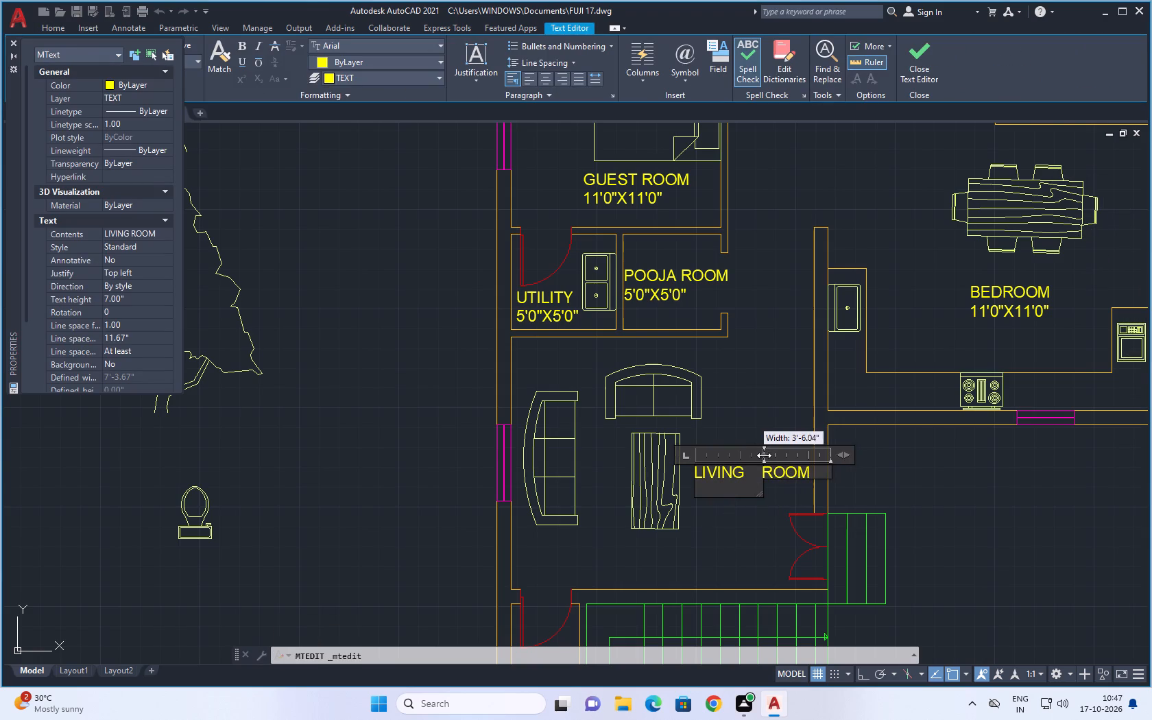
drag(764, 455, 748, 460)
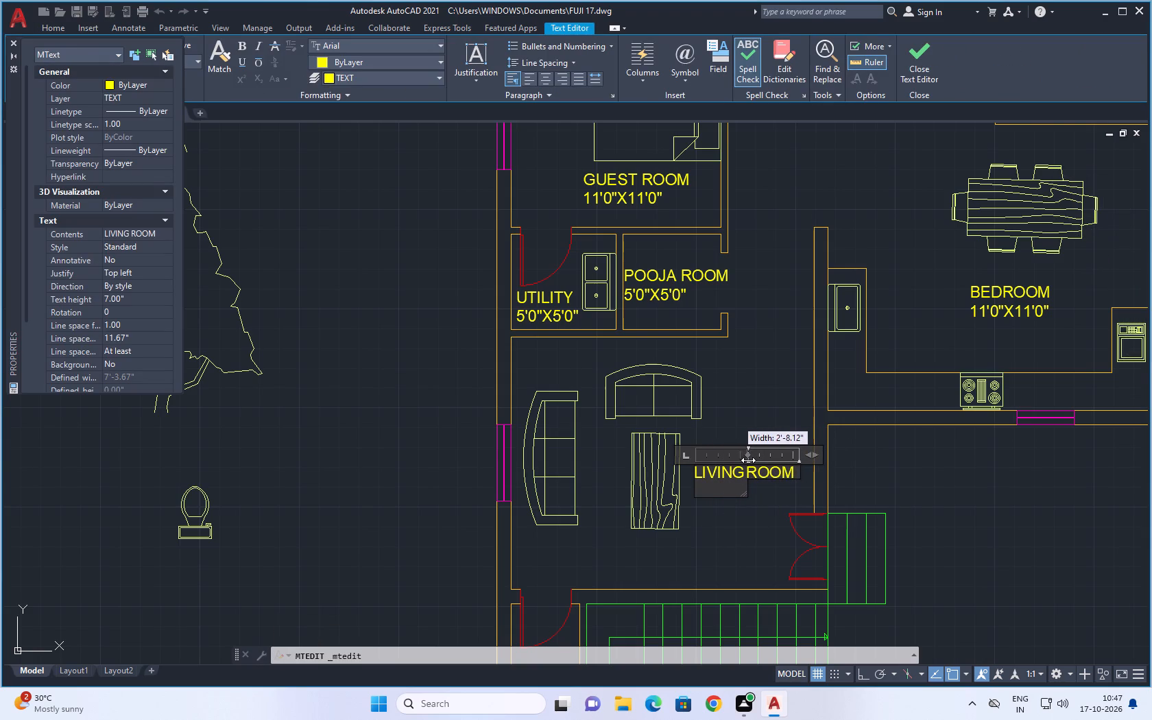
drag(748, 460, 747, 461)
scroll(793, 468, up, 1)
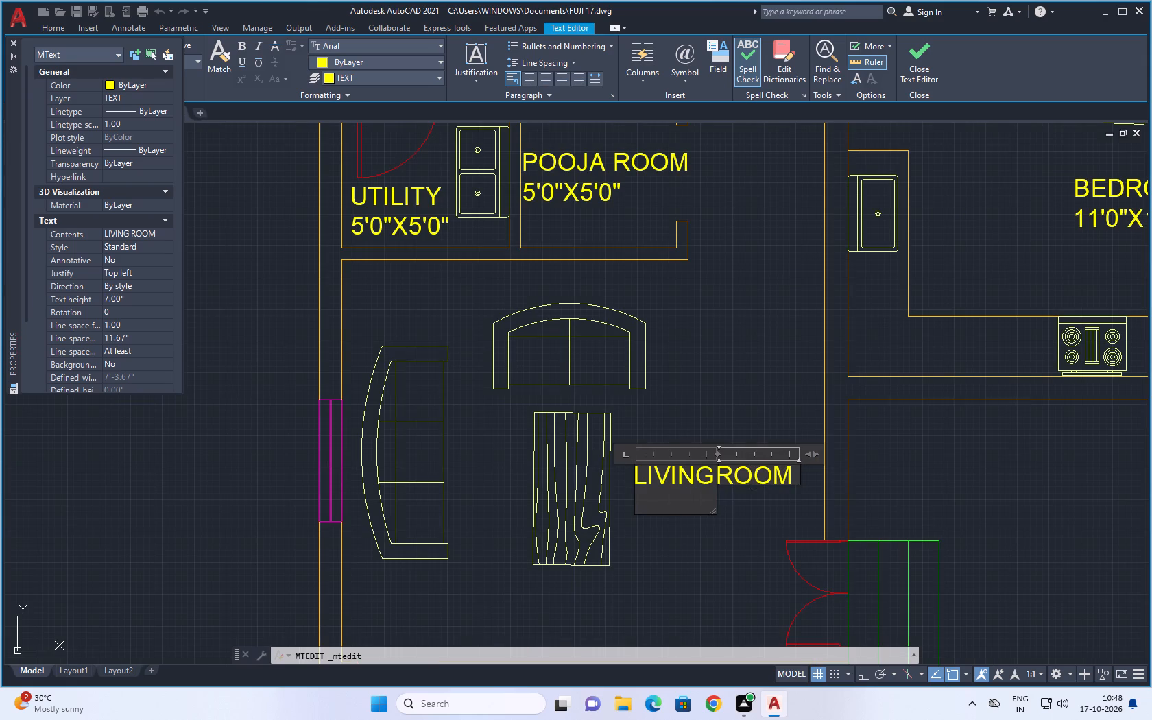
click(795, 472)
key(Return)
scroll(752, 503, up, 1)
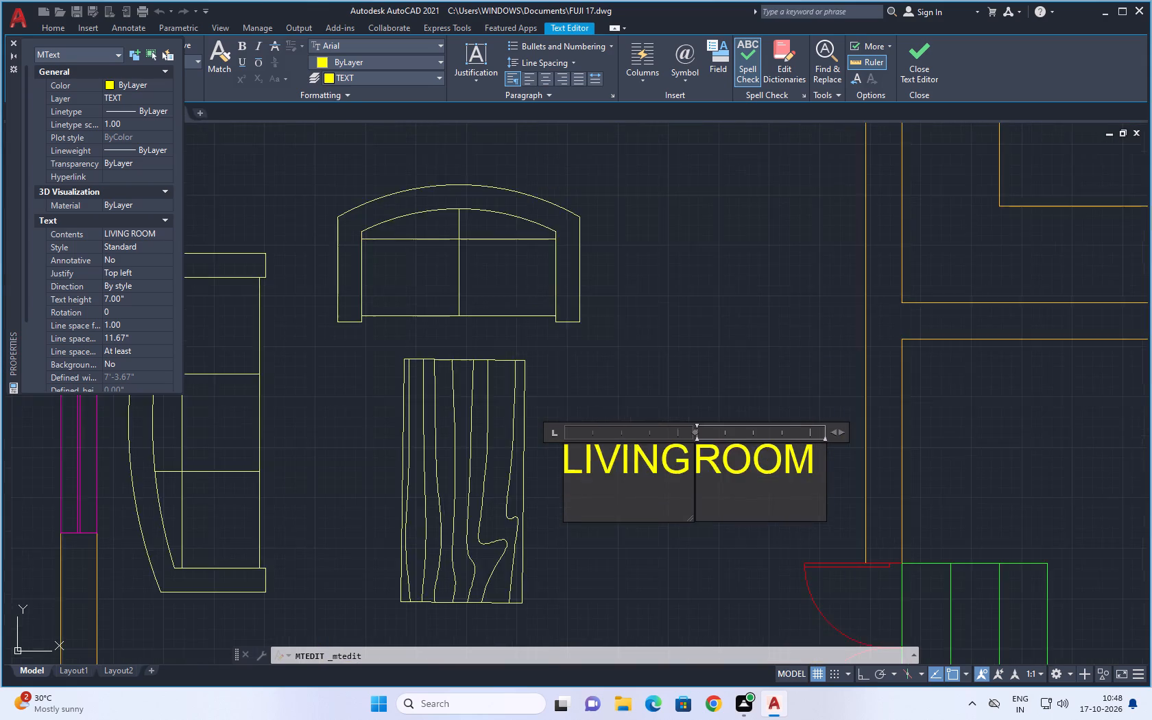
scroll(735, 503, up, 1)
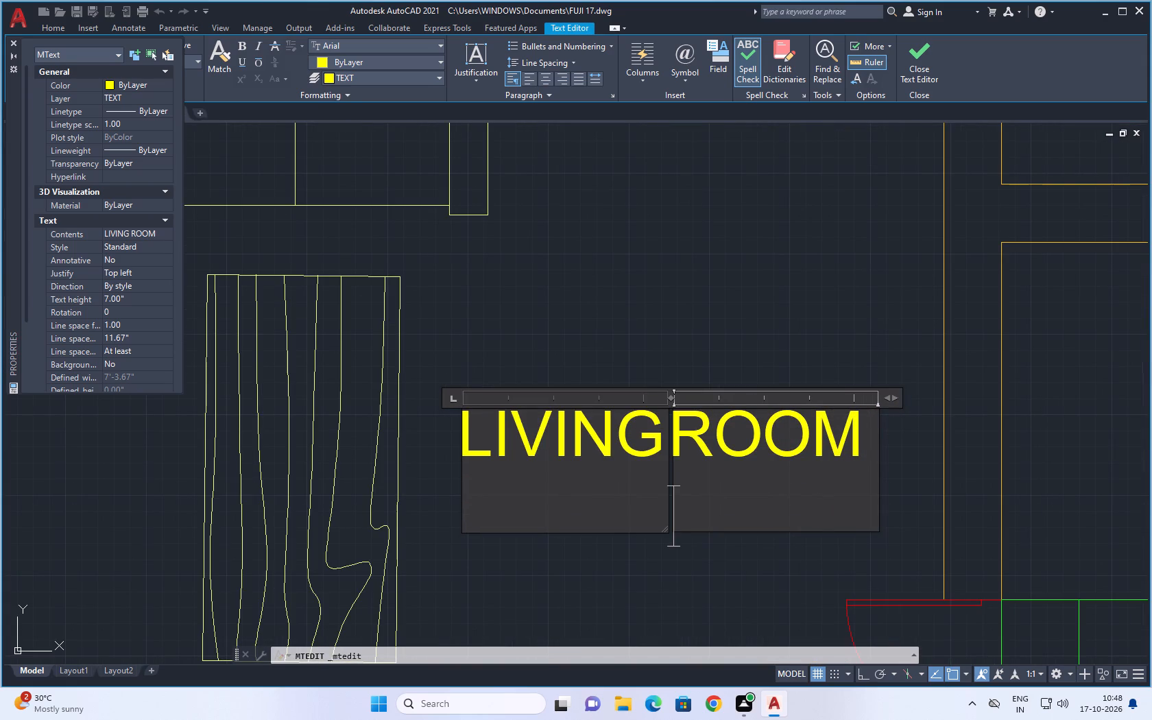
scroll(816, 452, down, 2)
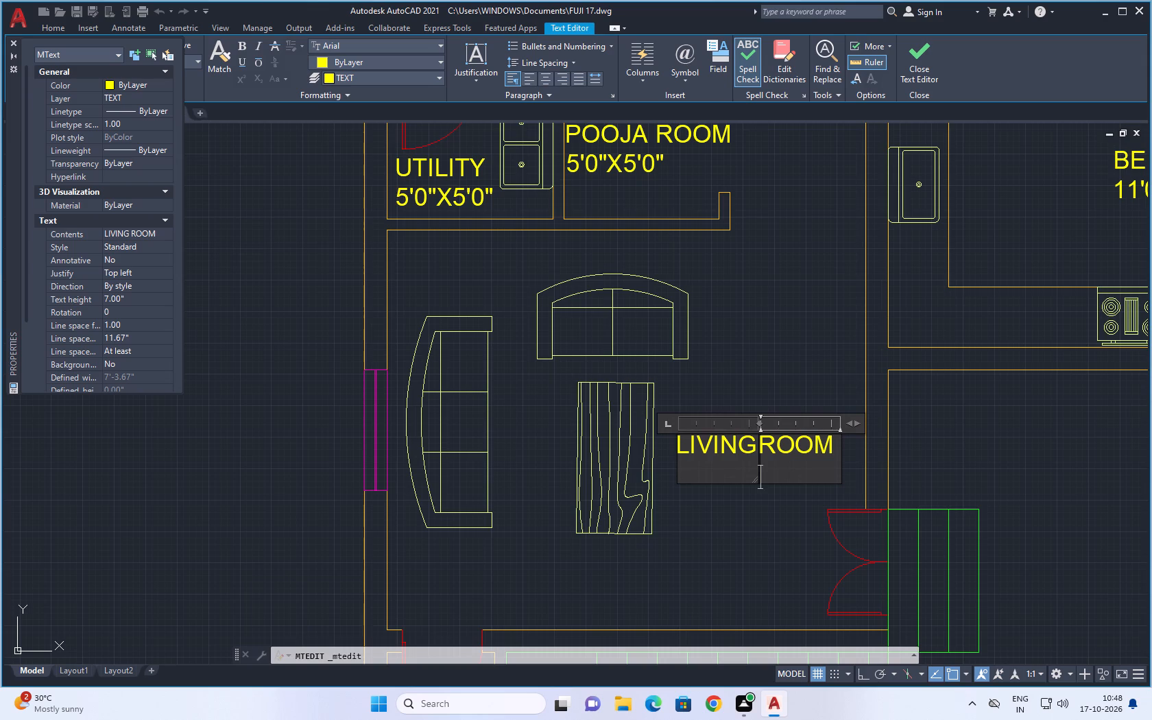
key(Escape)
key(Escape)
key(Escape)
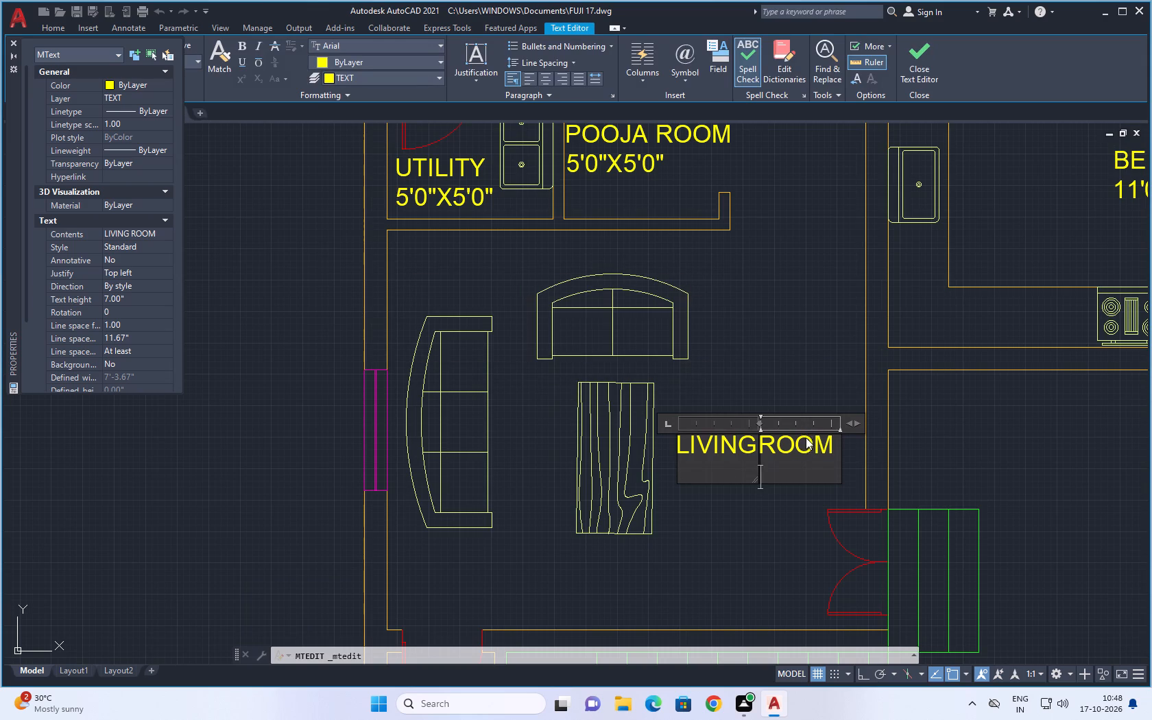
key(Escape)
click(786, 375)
Delete the two-column LIVING ROOM label beside the sofas and wooden table.
click(792, 437)
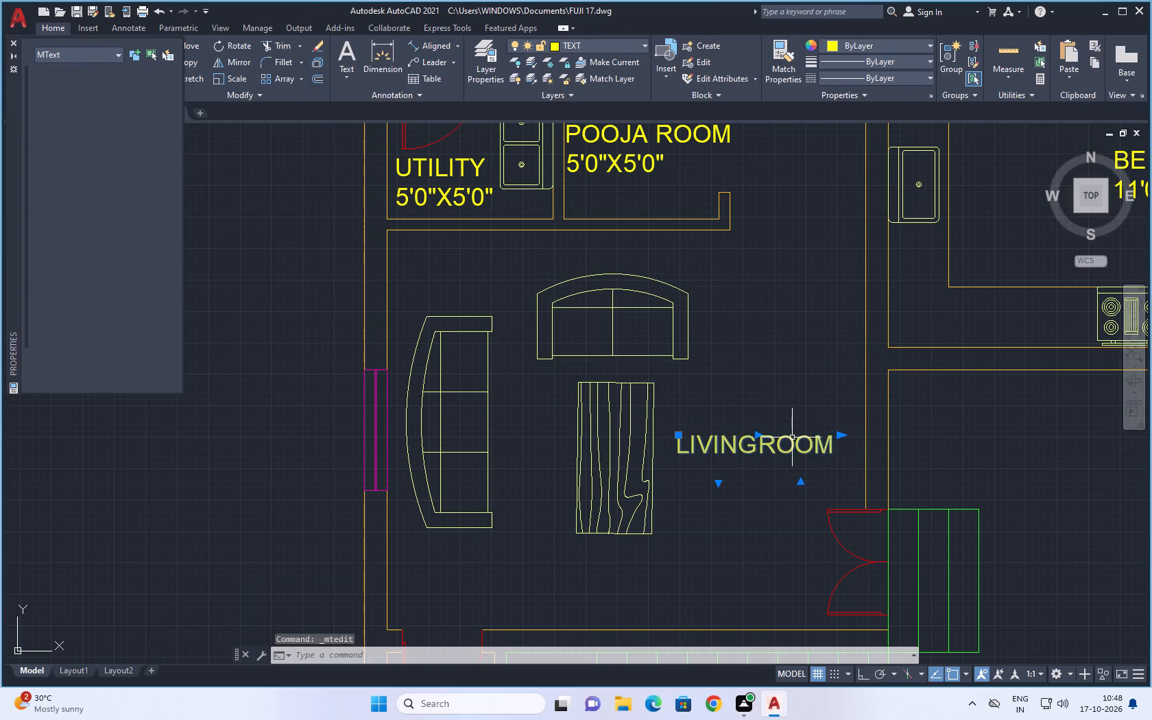
key(Delete)
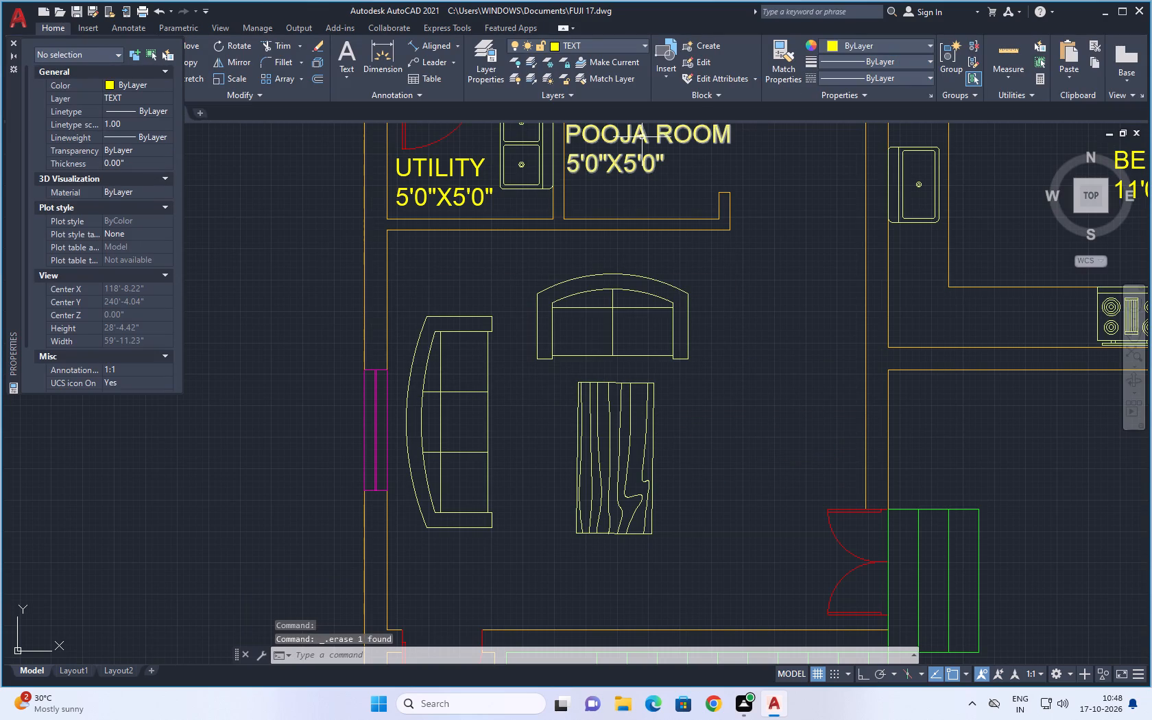
Copy the POOJA ROOM label into the living room, placing it just east of the wooden table.
click(642, 138)
scroll(736, 276, down, 1)
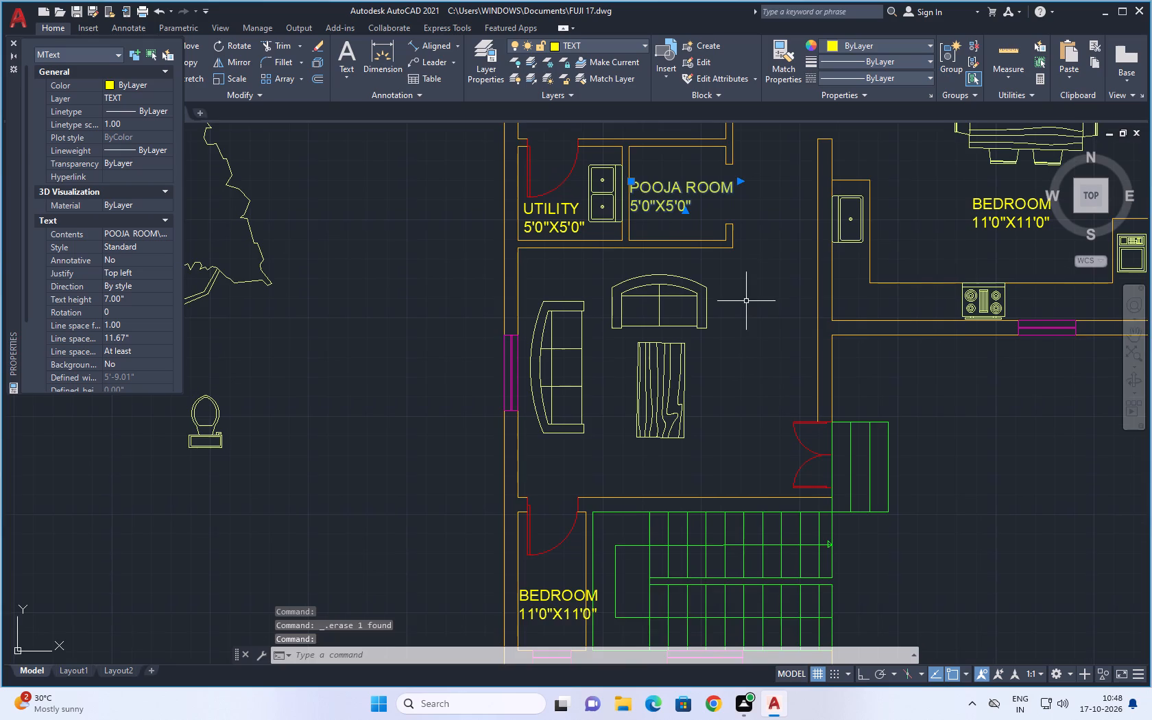
middle_drag(744, 312, 736, 331)
key(c)
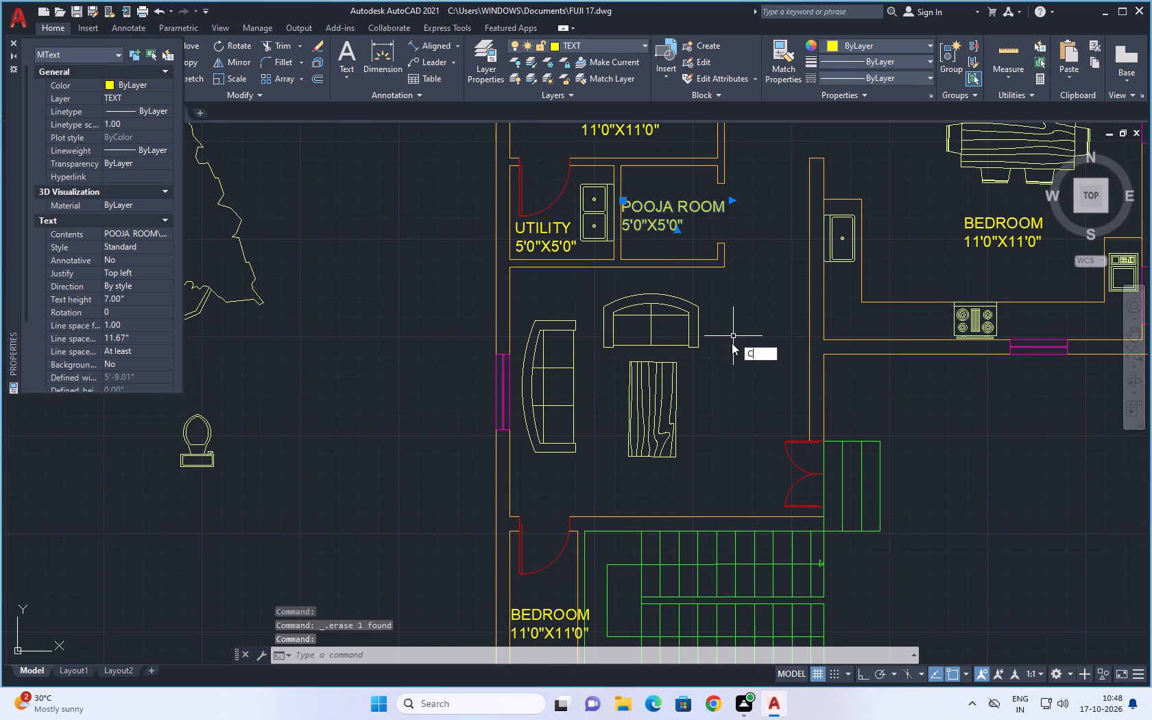
key(o)
key(space)
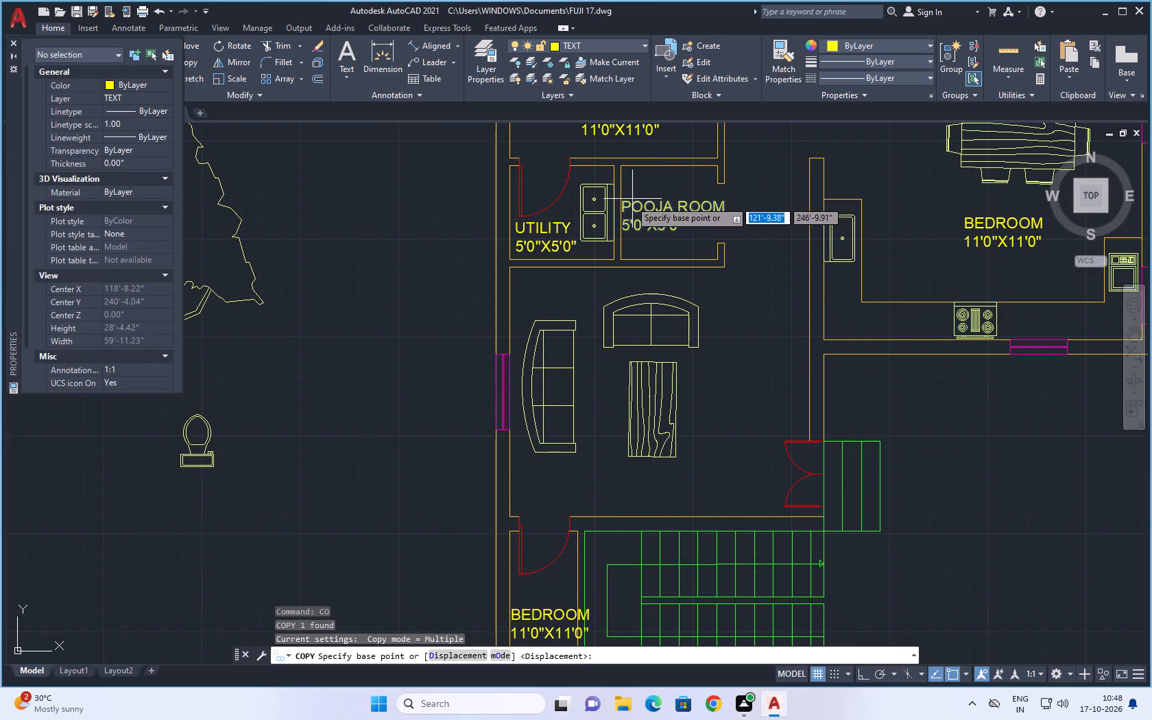
click(626, 203)
scroll(685, 407, up, 1)
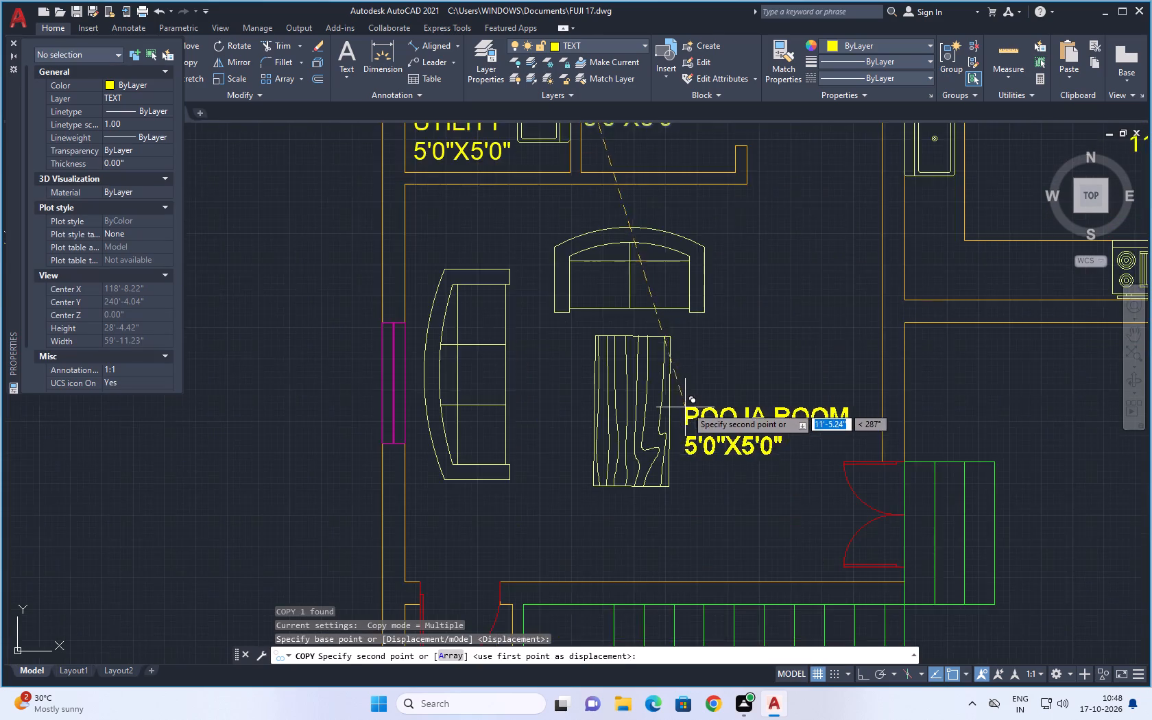
scroll(699, 387, up, 1)
click(699, 387)
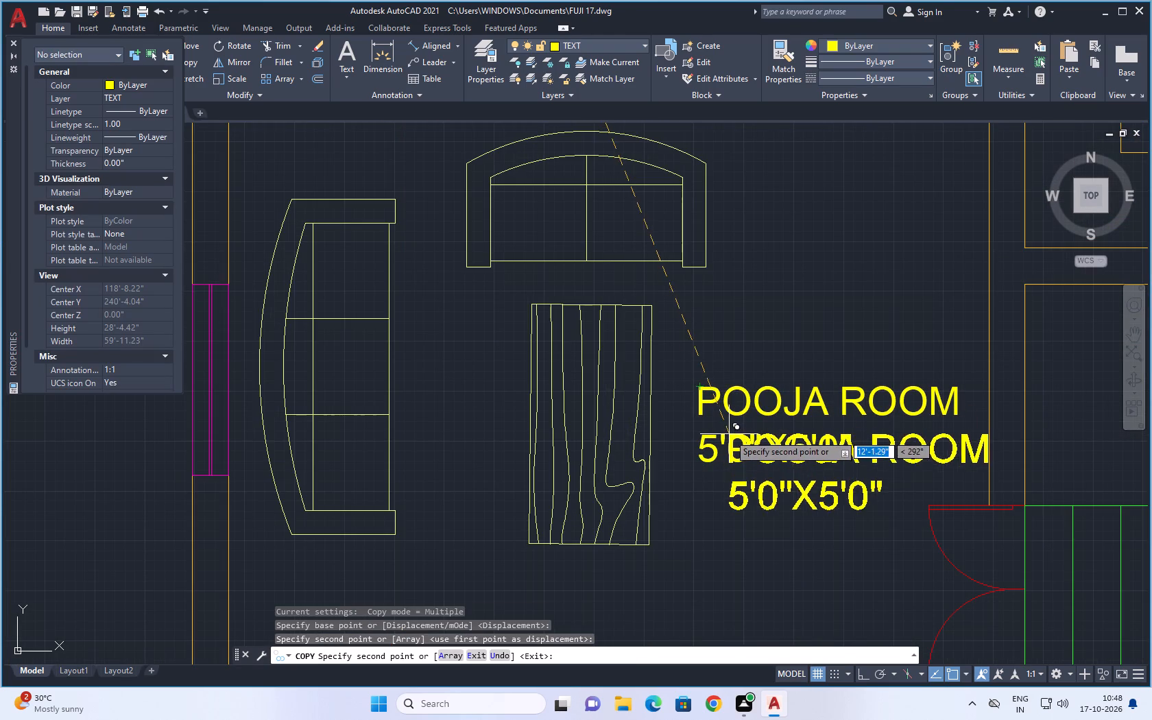
key(Escape)
key(Escape)
Replace the copied POOJA ROOM label east of the wooden table with LIVING ROOM over the size line 16'0"X13'3".
double_click(830, 446)
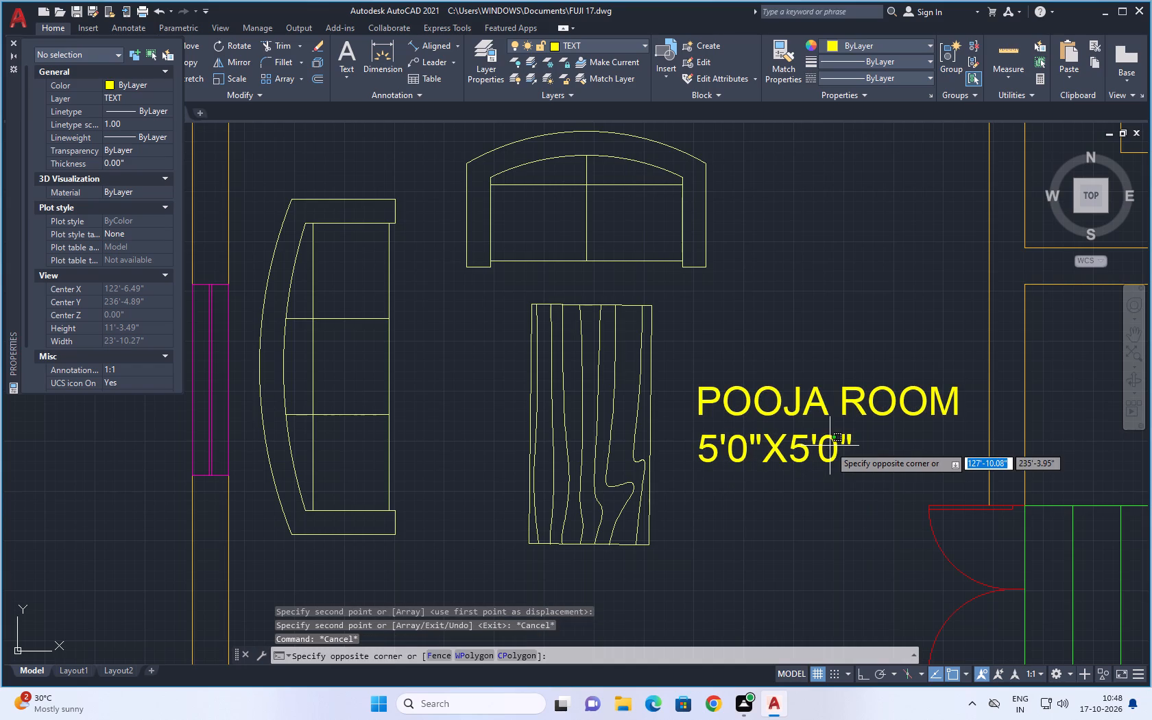
click(848, 445)
double_click(849, 441)
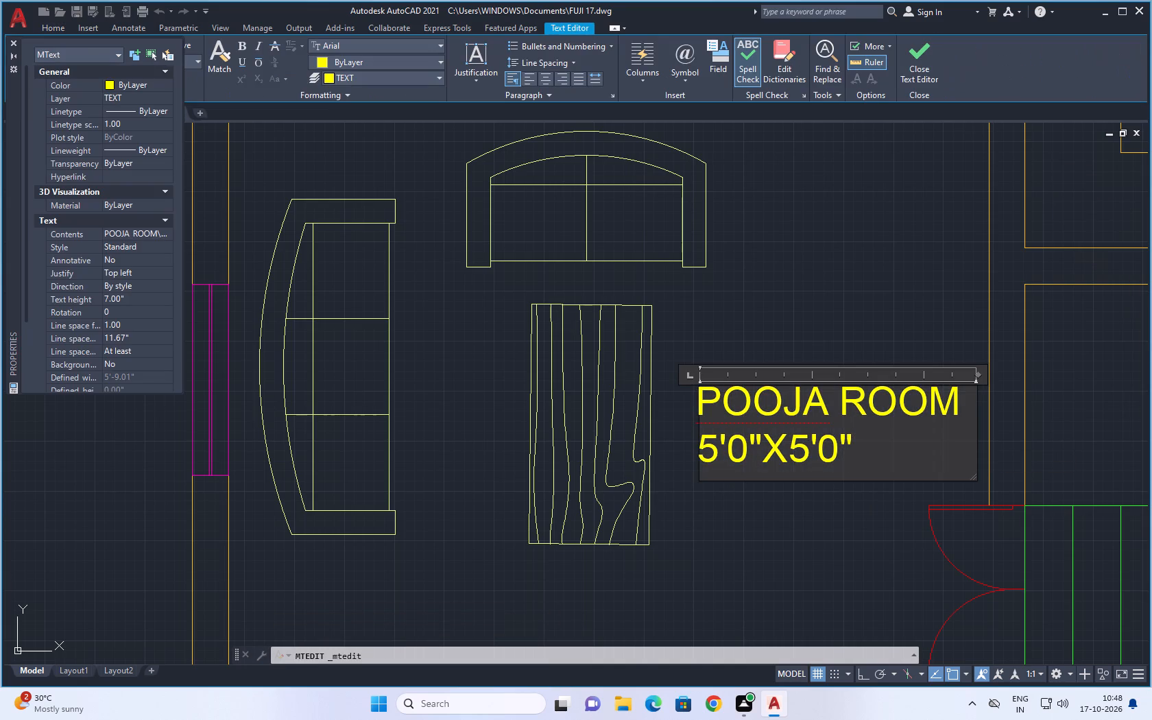
key(BackSpace)
key(BackSpace)
key(BackSpace)
key(BackSpace)
key(BackSpace)
key(BackSpace)
key(BackSpace)
key(BackSpace)
key(BackSpace)
key(BackSpace)
key(BackSpace)
key(BackSpace)
key(BackSpace)
key(BackSpace)
key(BackSpace)
key(BackSpace)
key(BackSpace)
key(BackSpace)
key(BackSpace)
key(BackSpace)
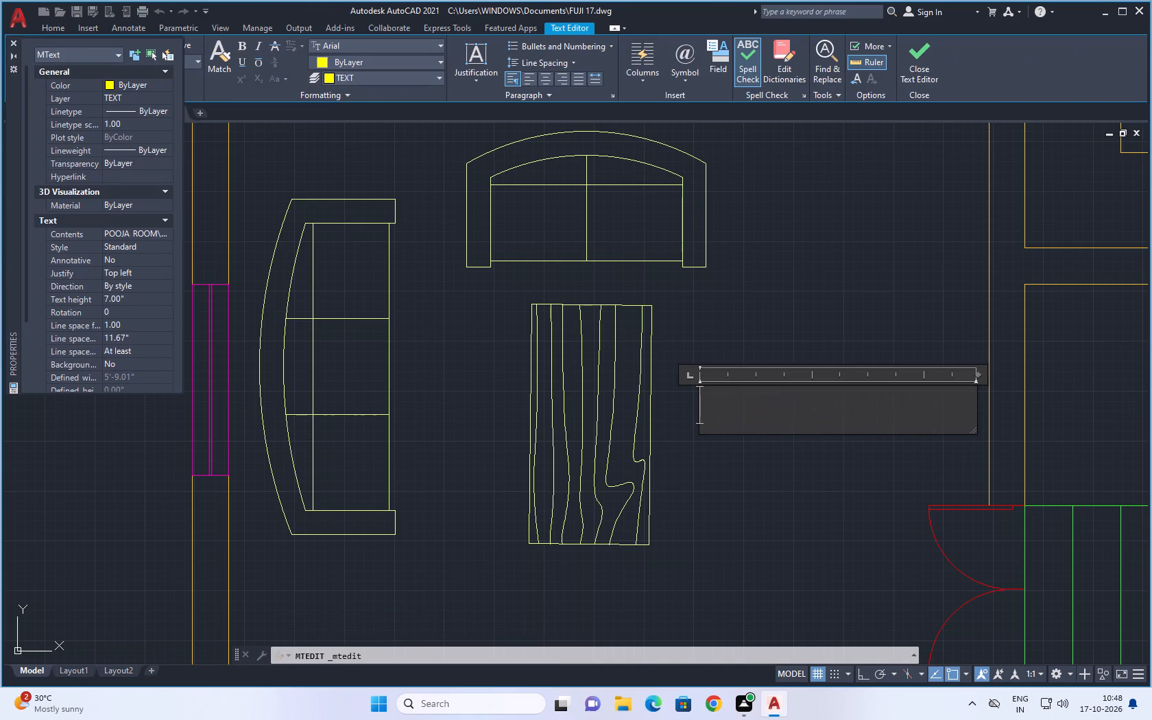
key(BackSpace)
key(BackSpace)
text(LIVING ROOM)
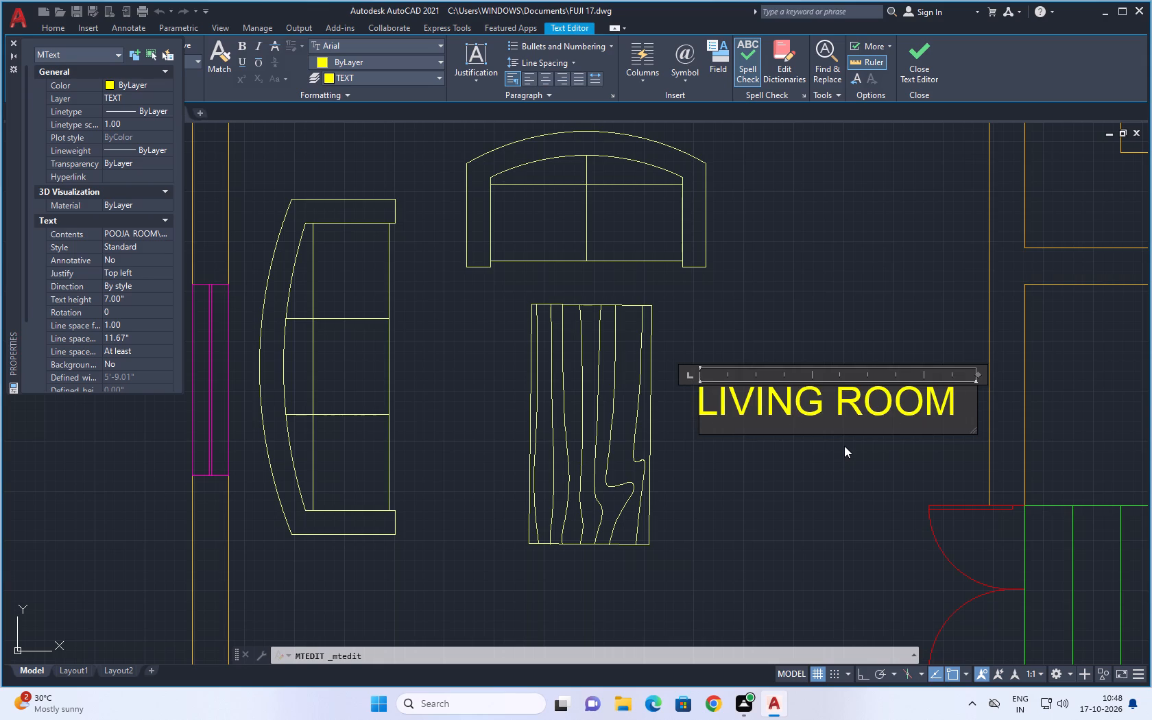
key(Return)
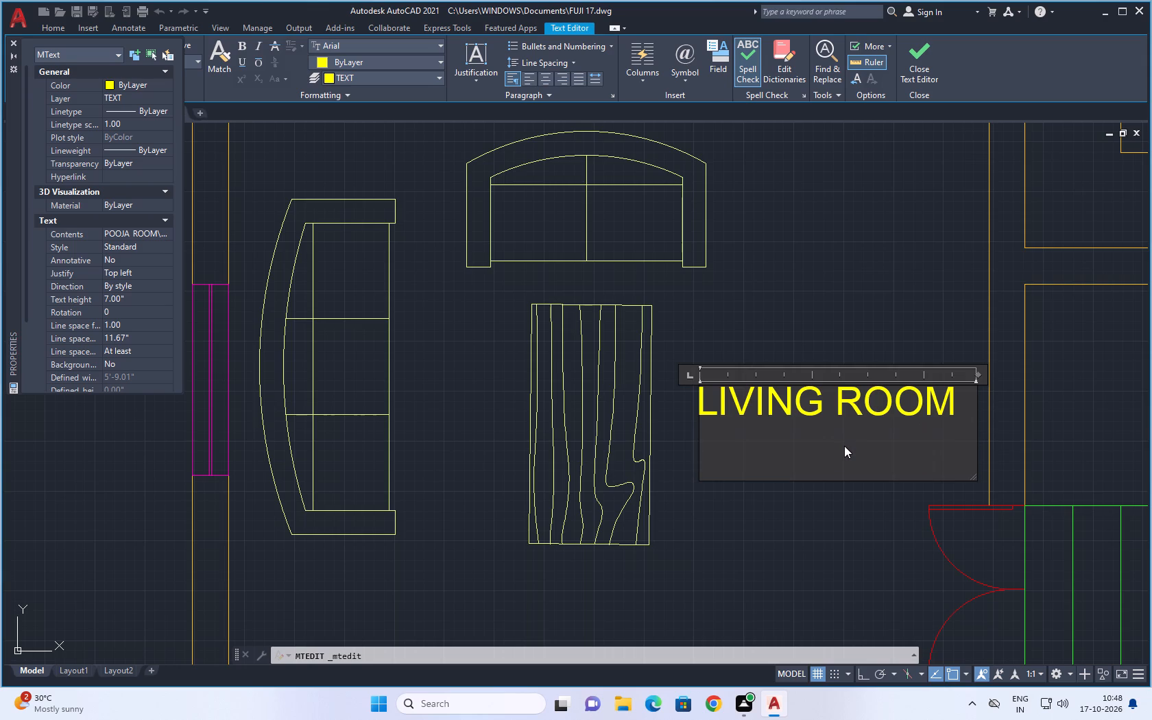
text(160)
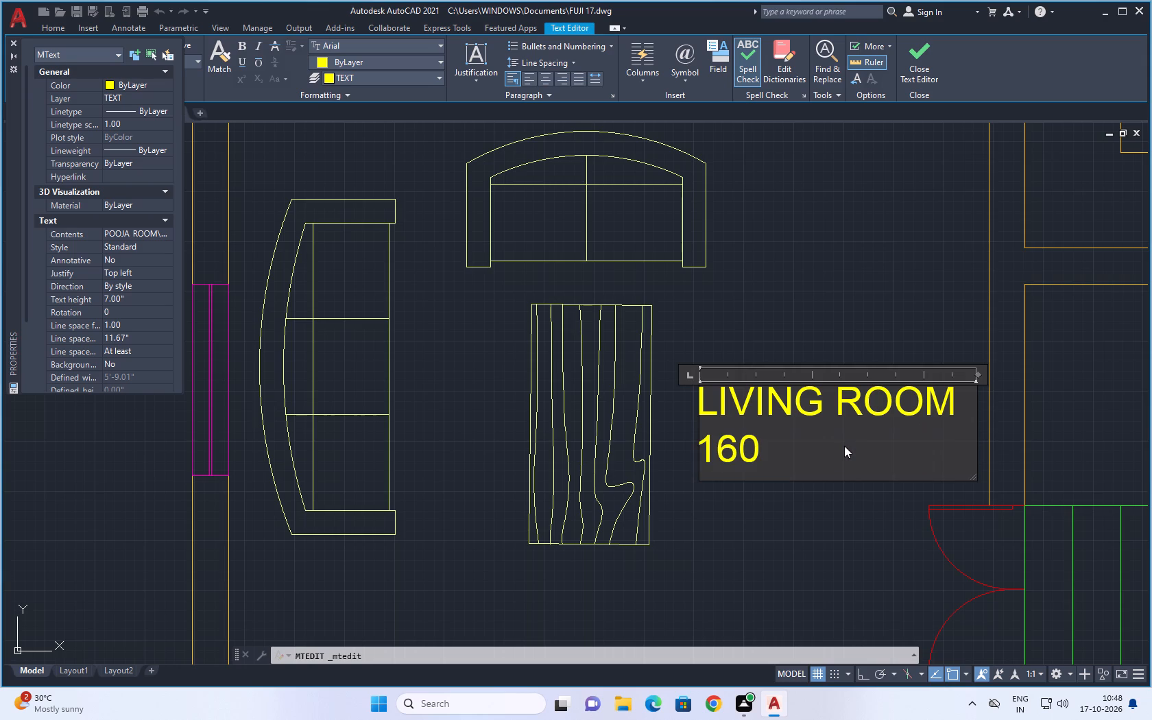
key(BackSpace)
text('0)
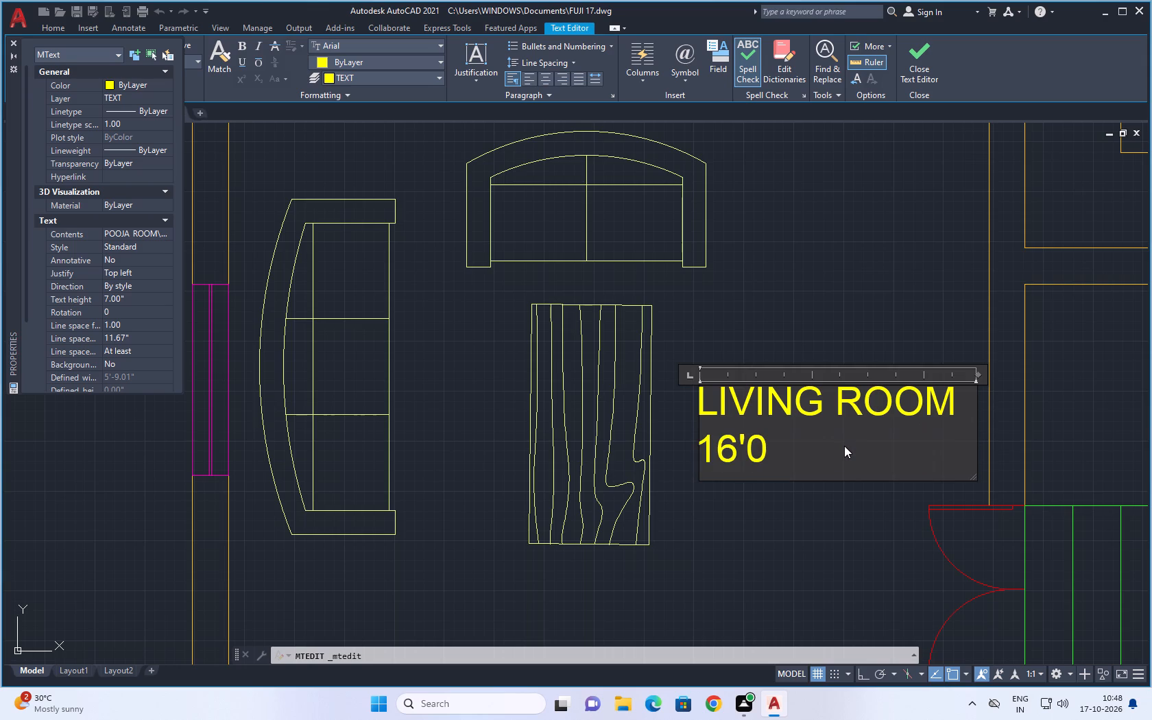
key(shift+quotedbl)
key(x)
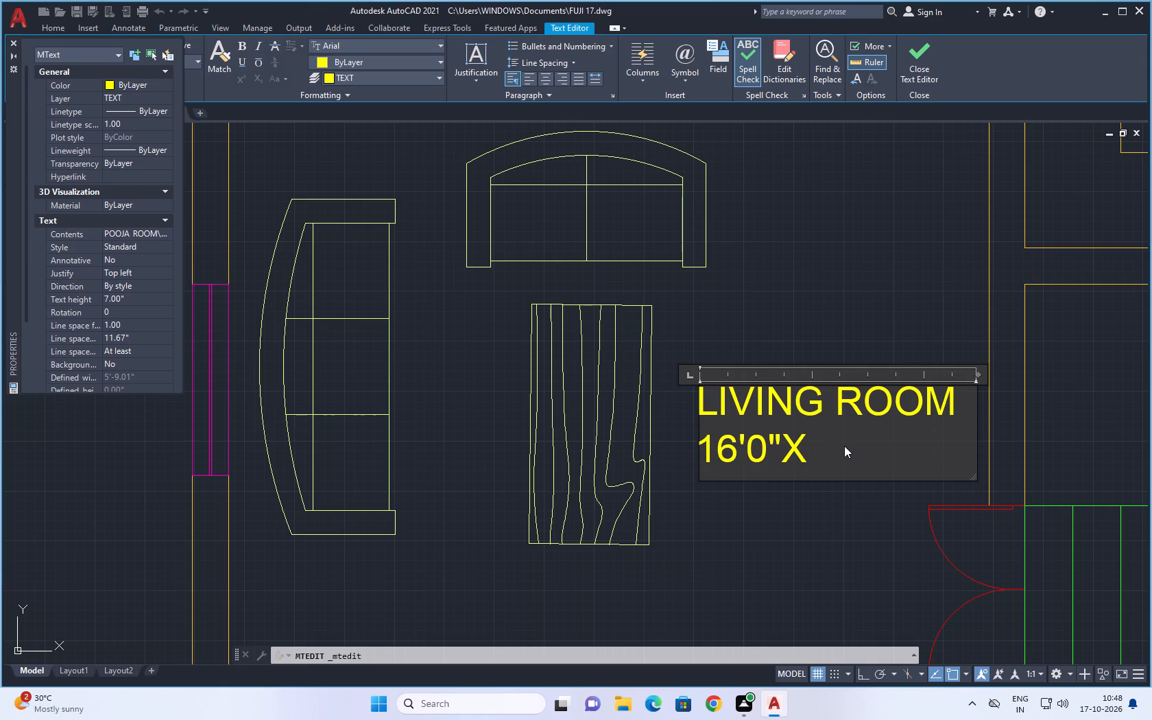
text(13)
text('3)
key(shift+quotedbl)
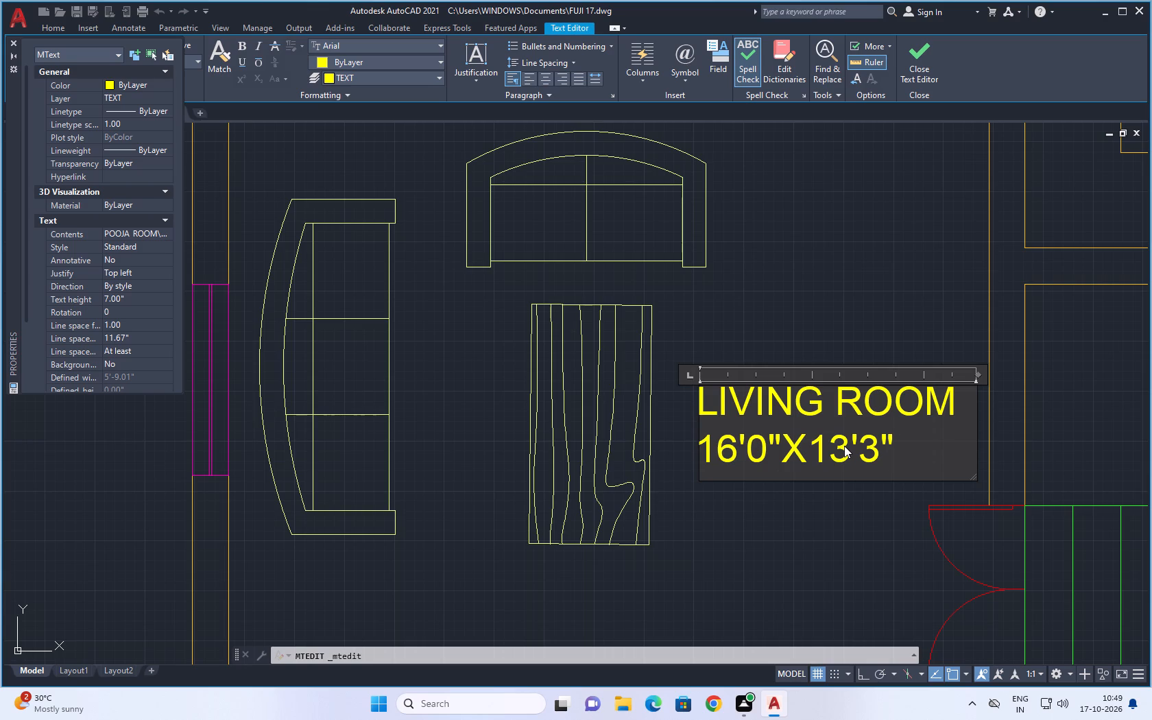
click(819, 500)
Replace the BEDROOM label in the small room west of the staircase with STORE over the size line 3'7"X6'6".
scroll(821, 519, down, 3)
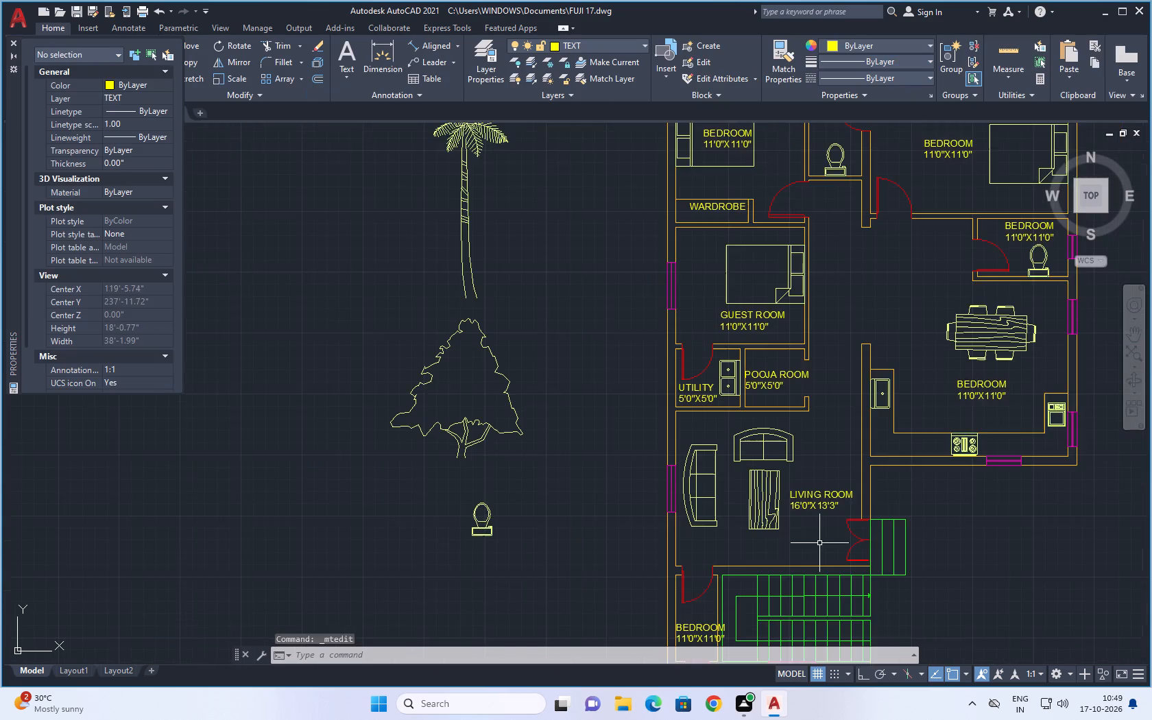
middle_drag(811, 525, 813, 348)
scroll(710, 472, up, 2)
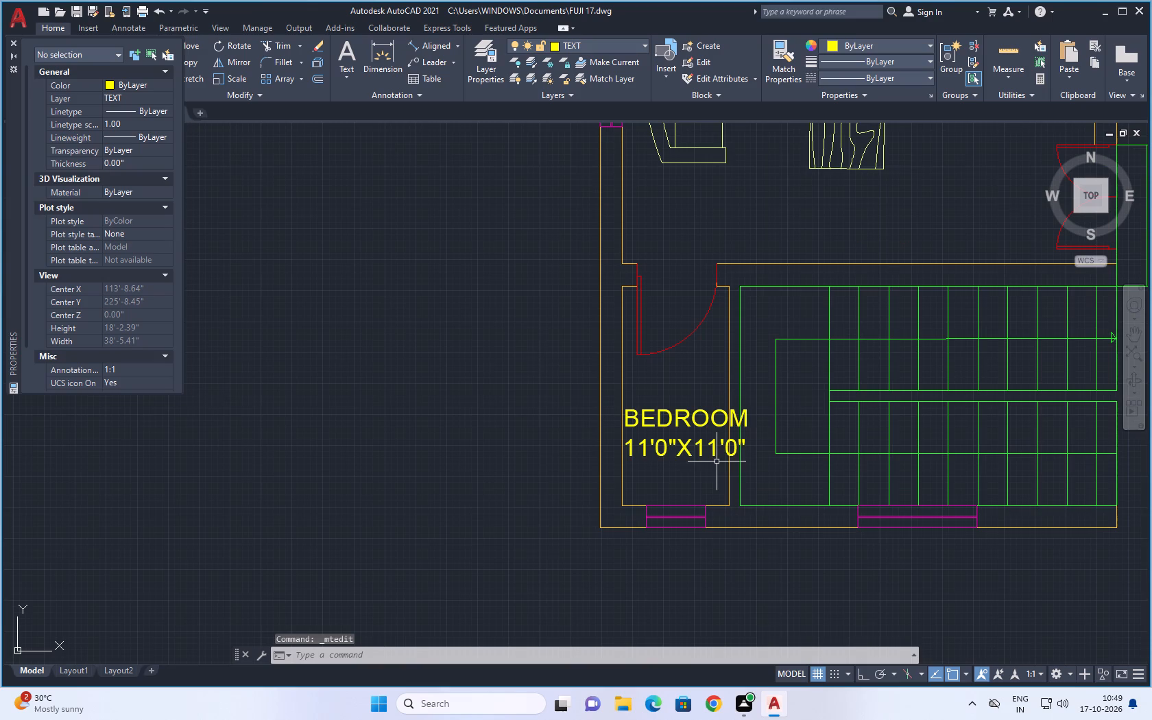
double_click(713, 450)
click(747, 449)
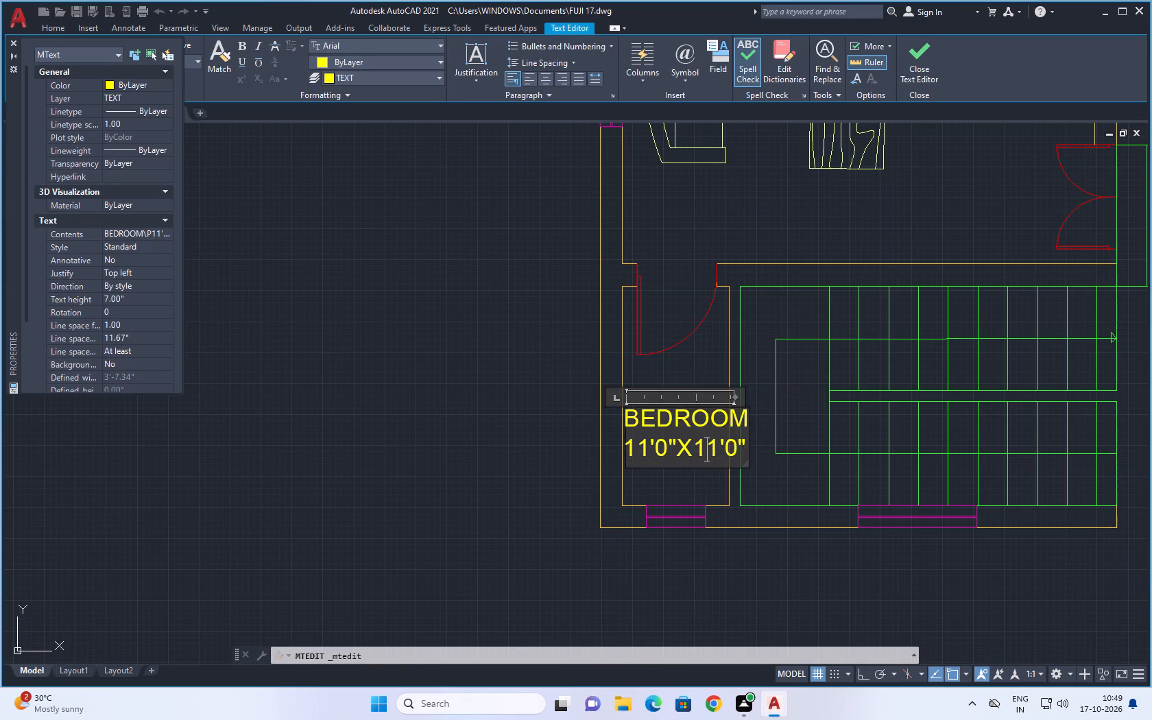
click(742, 438)
click(745, 446)
key(BackSpace)
key(BackSpace)
key(BackSpace)
key(BackSpace)
key(BackSpace)
key(BackSpace)
key(BackSpace)
key(BackSpace)
key(BackSpace)
key(BackSpace)
key(BackSpace)
key(BackSpace)
key(BackSpace)
key(BackSpace)
key(BackSpace)
key(BackSpace)
key(BackSpace)
key(BackSpace)
key(BackSpace)
key(BackSpace)
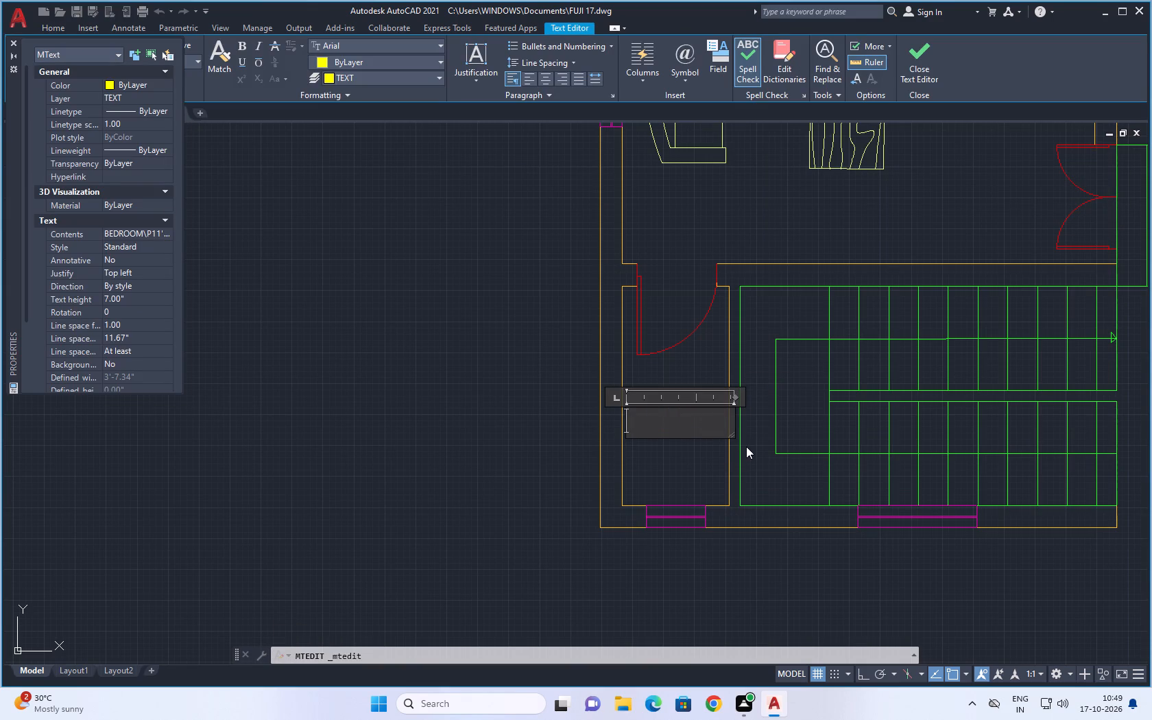
text(STORE)
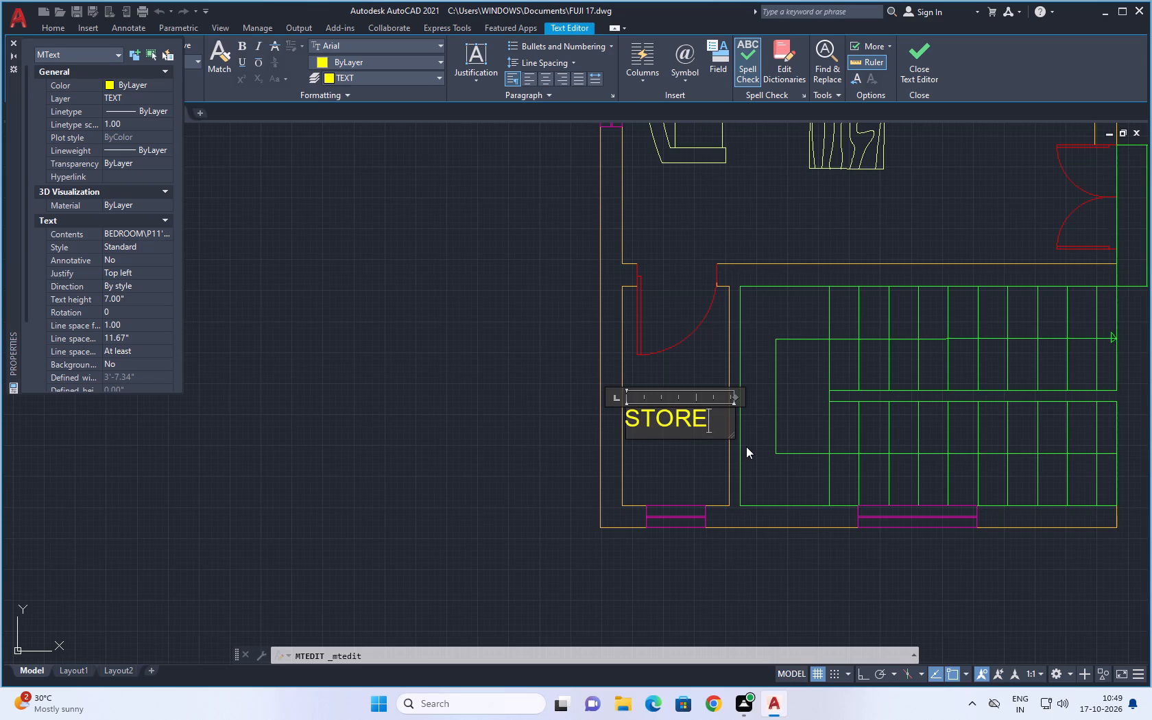
key(Return)
text(3'7"X)
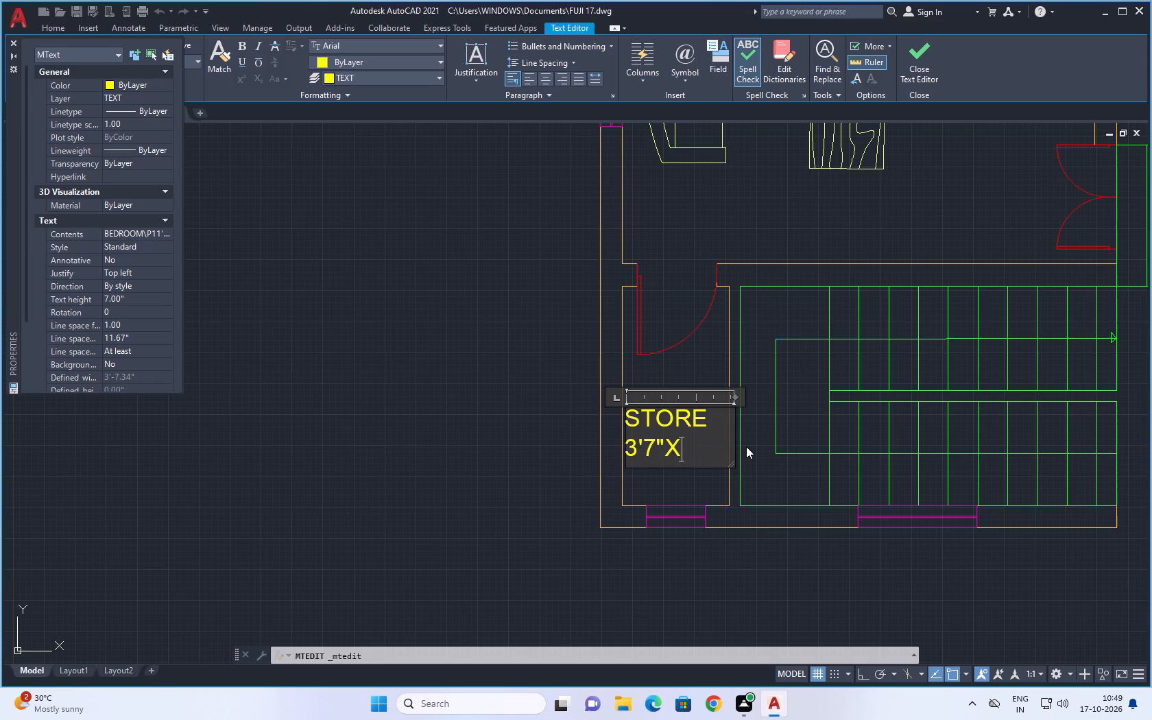
key(6)
key(apostrophe)
text(6")
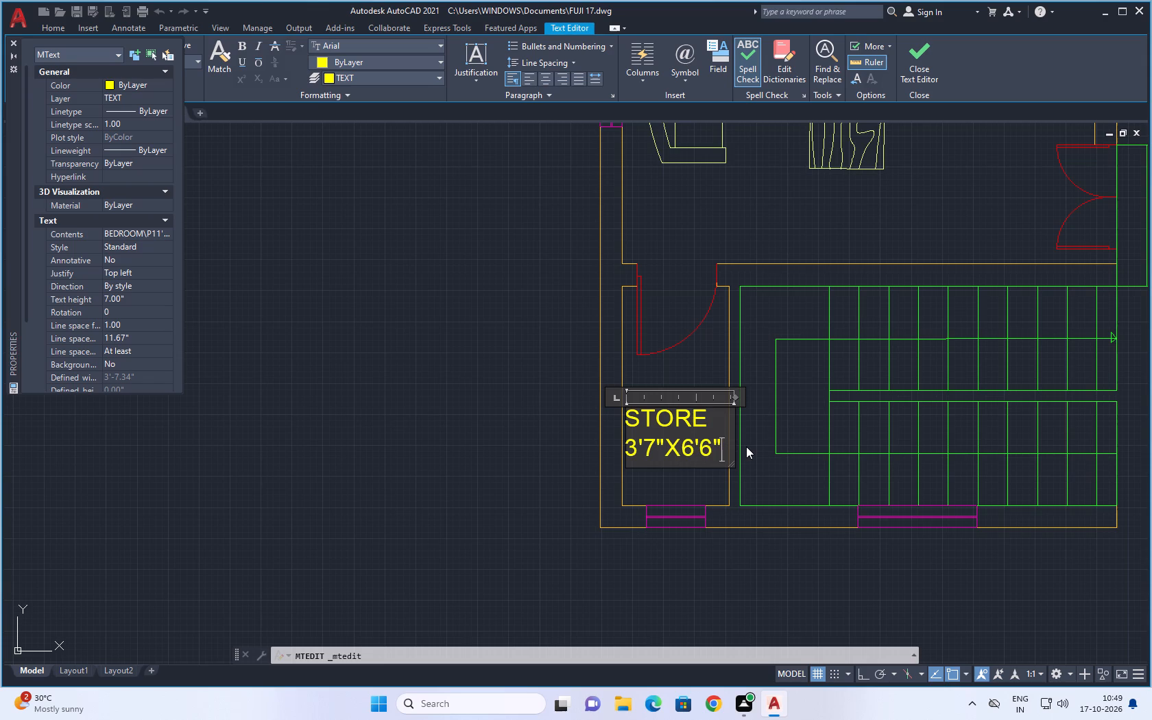
click(420, 420)
Replace the BEDROOM label just south of the dining table with KITCHEN over the size line 11'9"X15'0".
scroll(646, 536, down, 1)
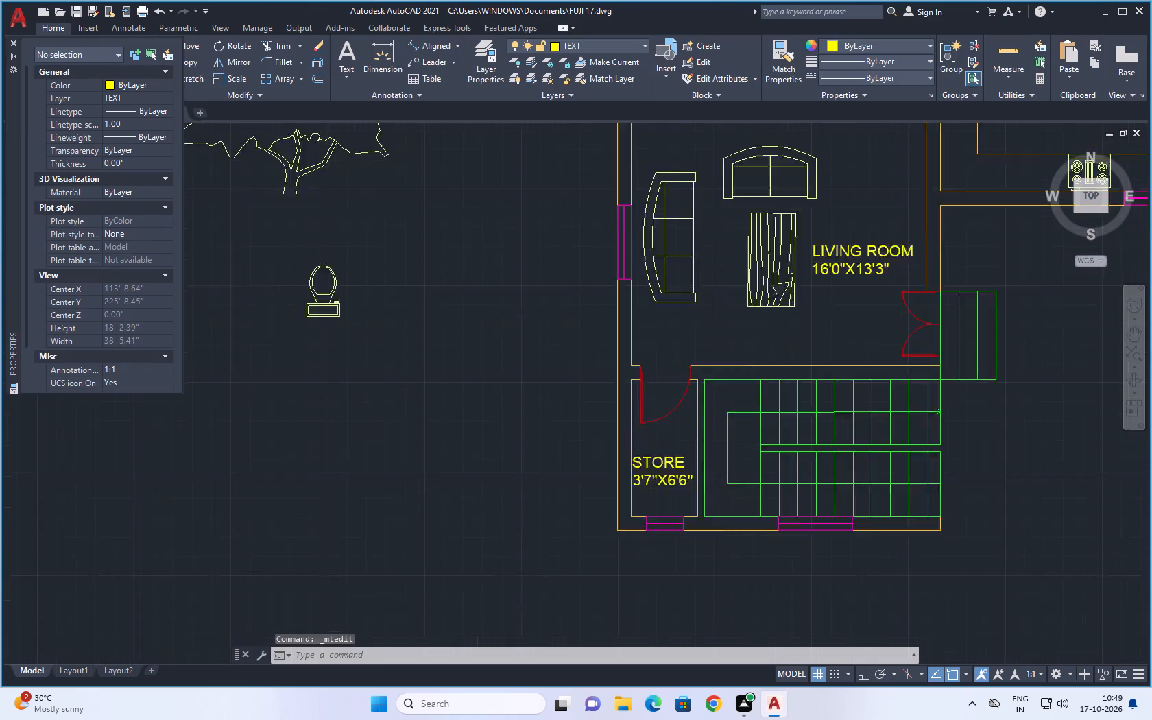
scroll(649, 538, down, 1)
middle_drag(778, 576, 637, 621)
middle_drag(839, 485, 748, 571)
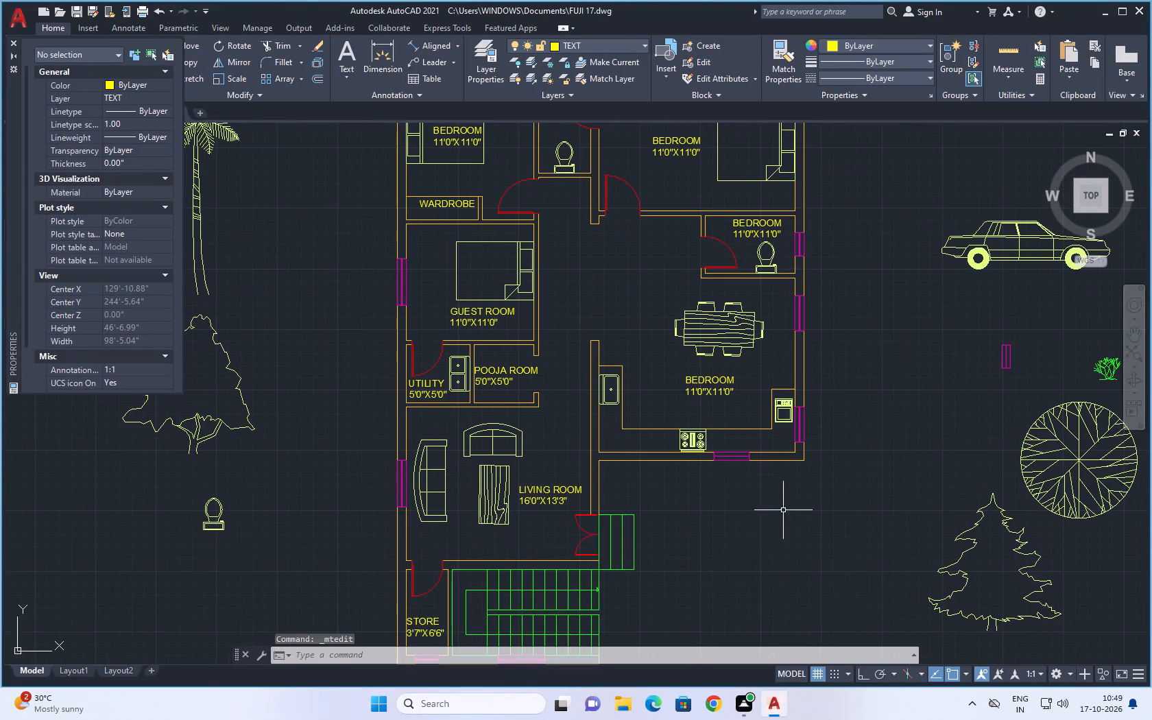
middle_drag(783, 518, 766, 565)
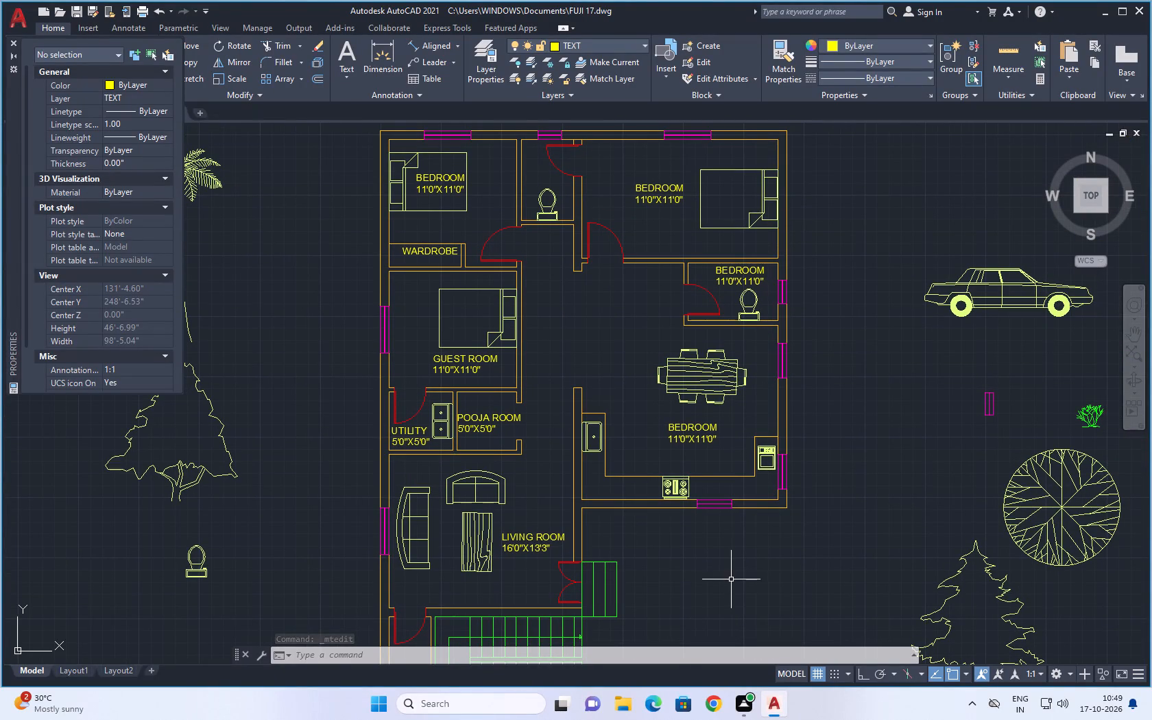
middle_drag(742, 440, 717, 499)
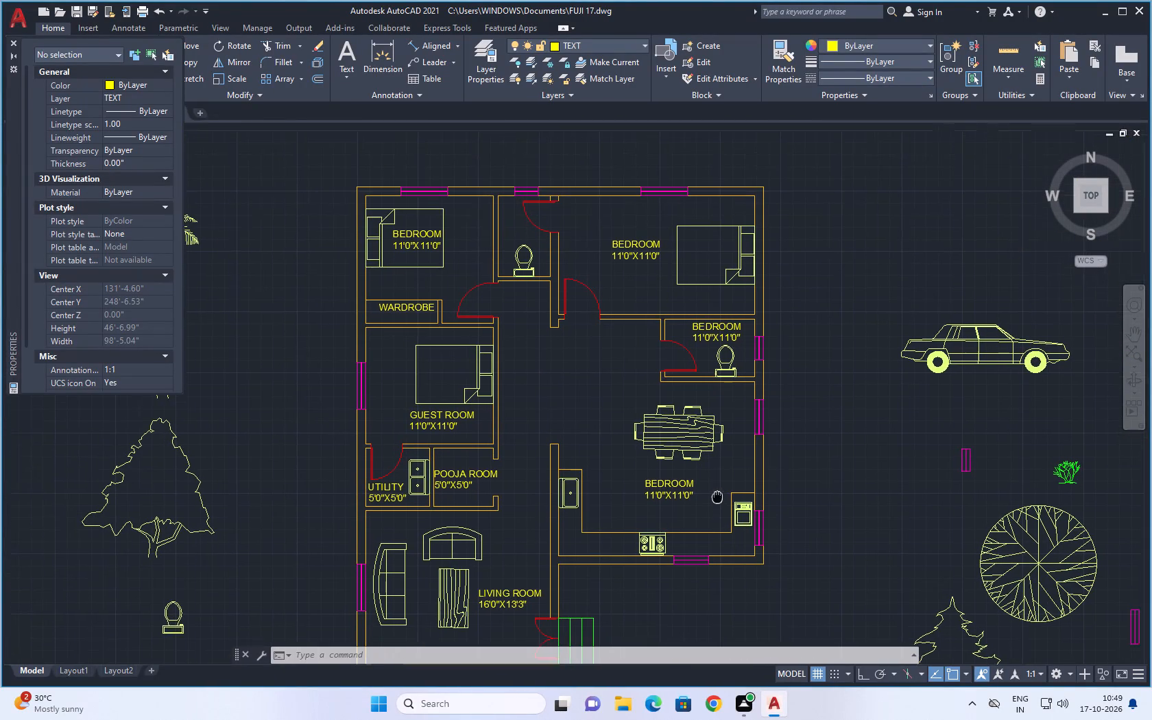
middle_drag(717, 499, 715, 503)
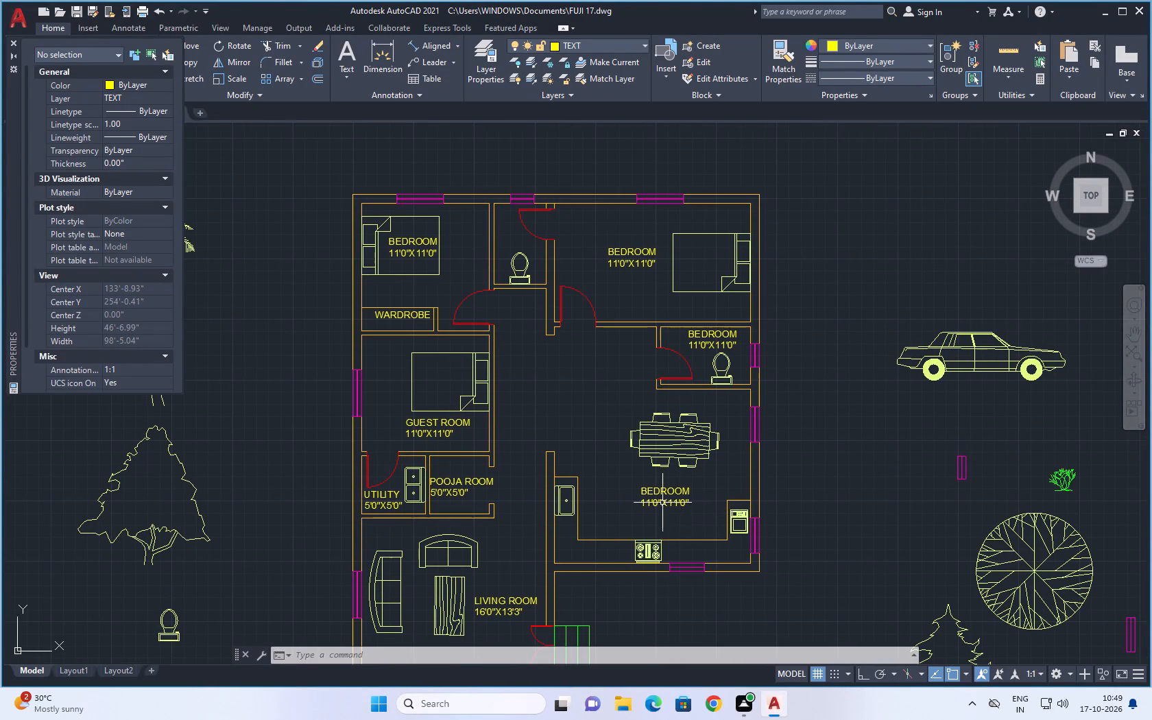
scroll(669, 490, up, 3)
double_click(699, 486)
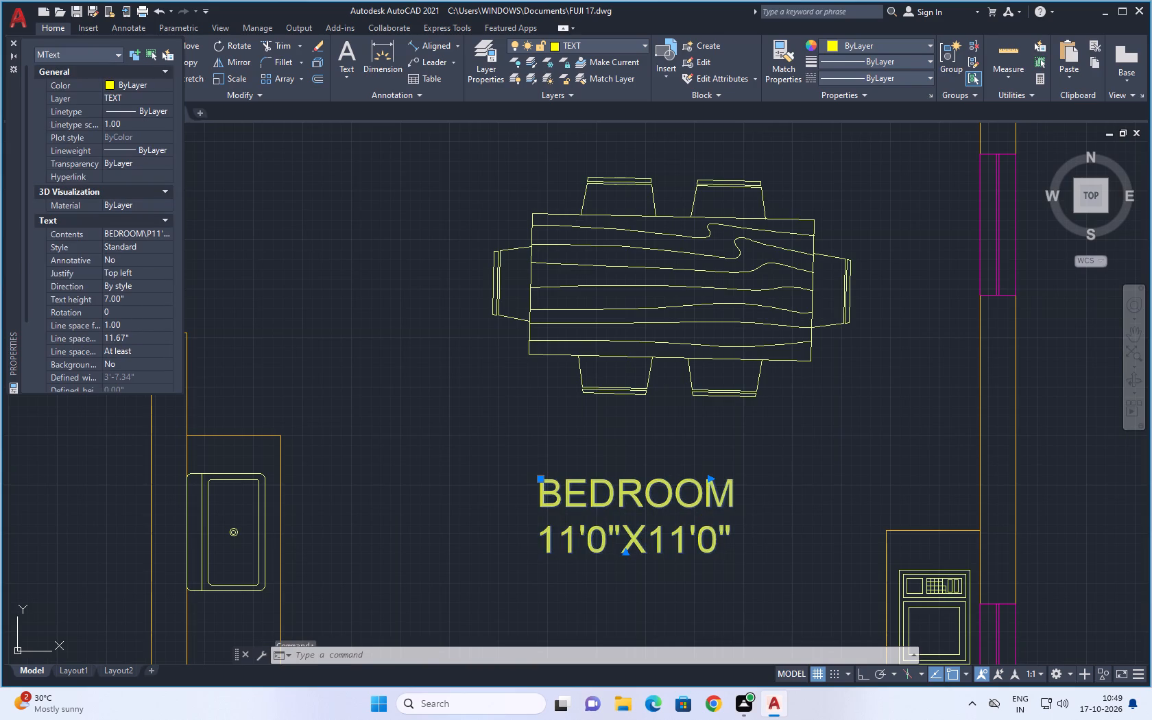
drag(730, 537, 728, 546)
key(BackSpace)
key(BackSpace)
key(BackSpace)
key(BackSpace)
key(BackSpace)
key(BackSpace)
key(BackSpace)
key(BackSpace)
key(BackSpace)
key(BackSpace)
key(BackSpace)
key(BackSpace)
key(BackSpace)
key(BackSpace)
key(BackSpace)
key(BackSpace)
key(BackSpace)
key(BackSpace)
key(BackSpace)
key(BackSpace)
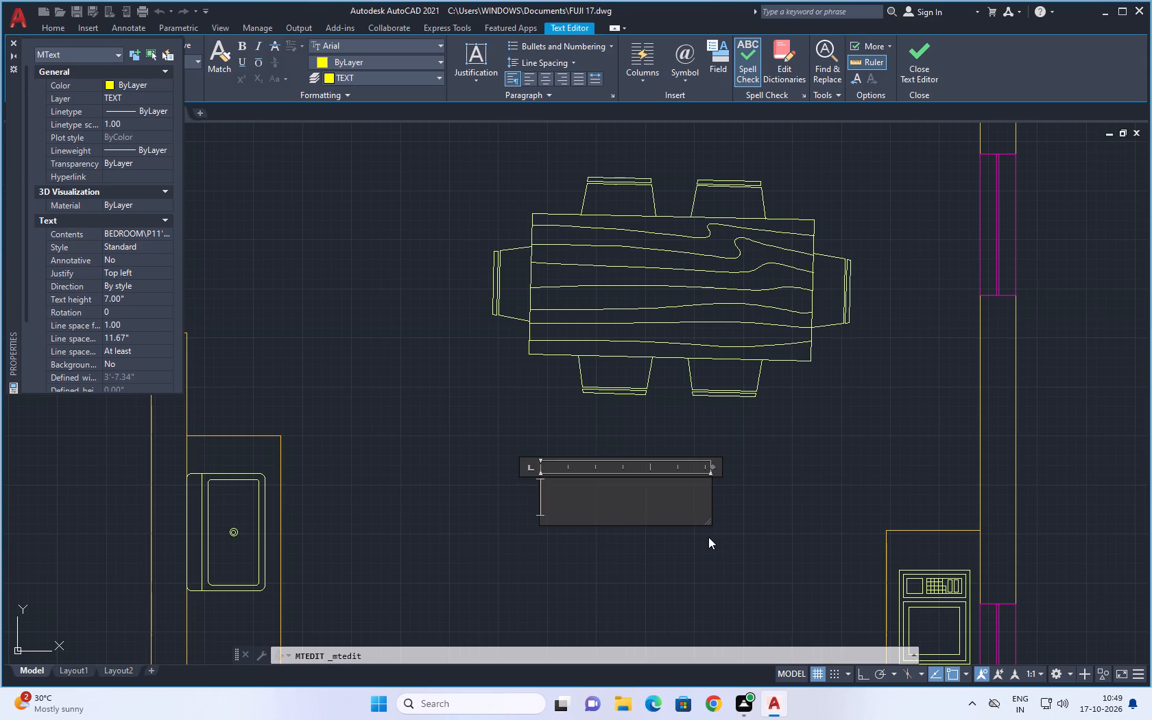
text(KIT)
text(CH)
text(EN)
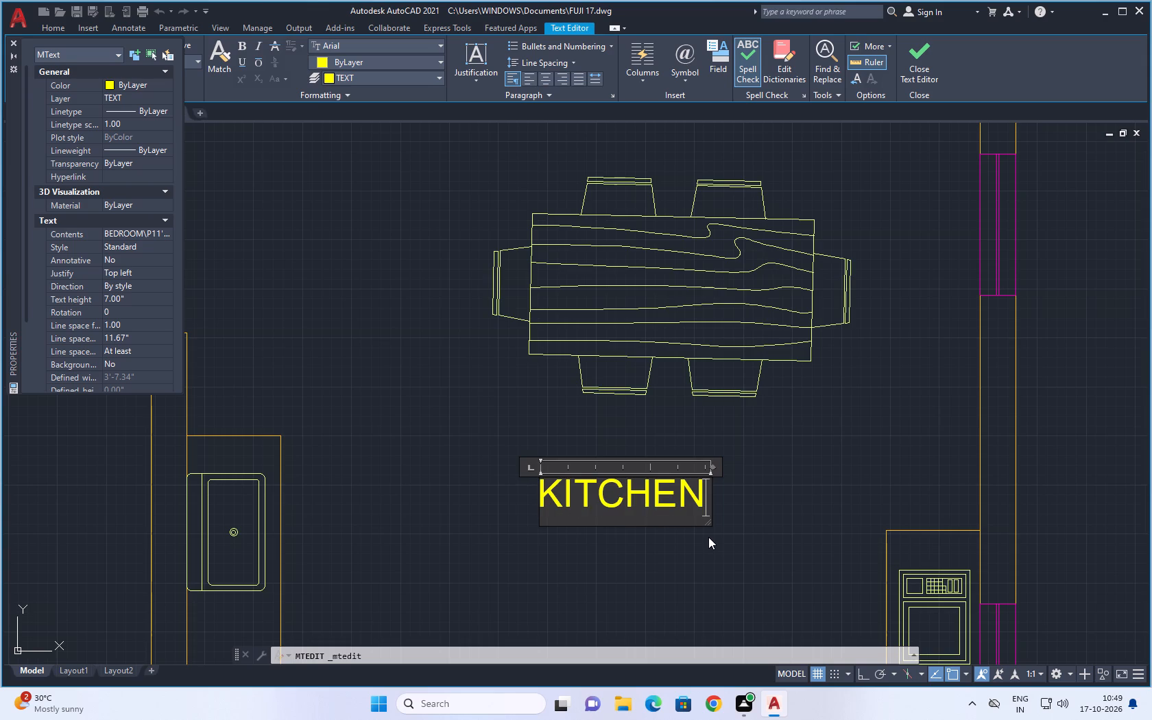
key(Return)
text(11'9")
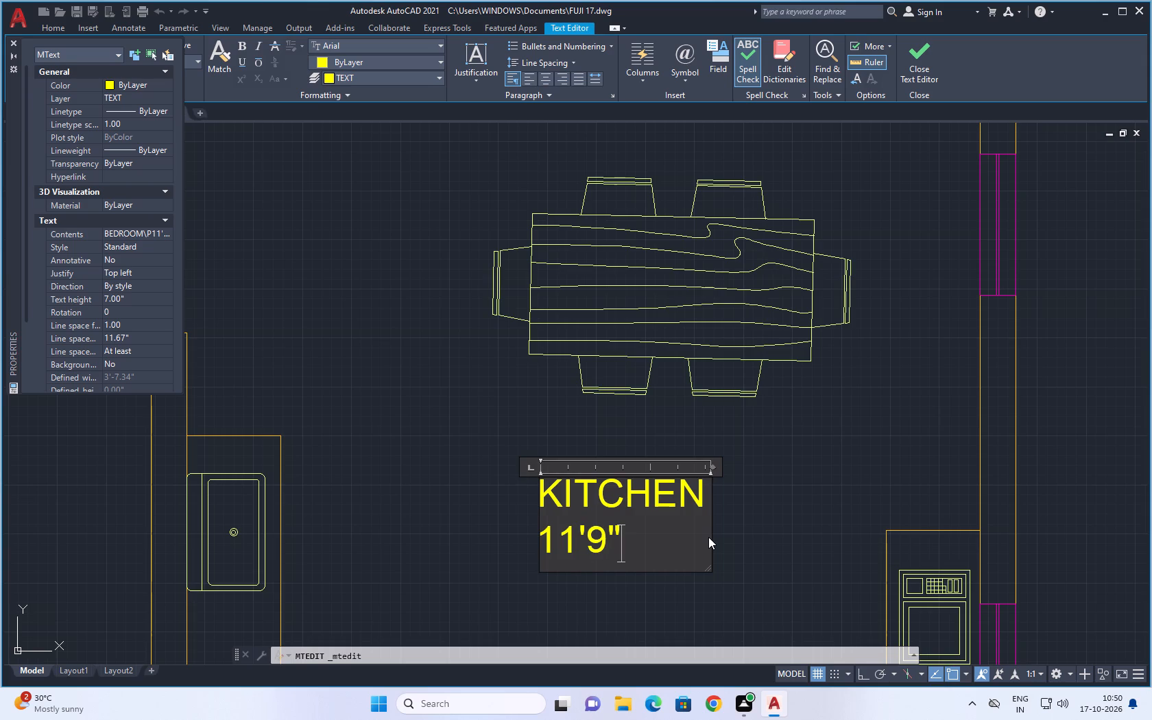
key(x)
text(15)
text('0)
key(shift+quotedbl)
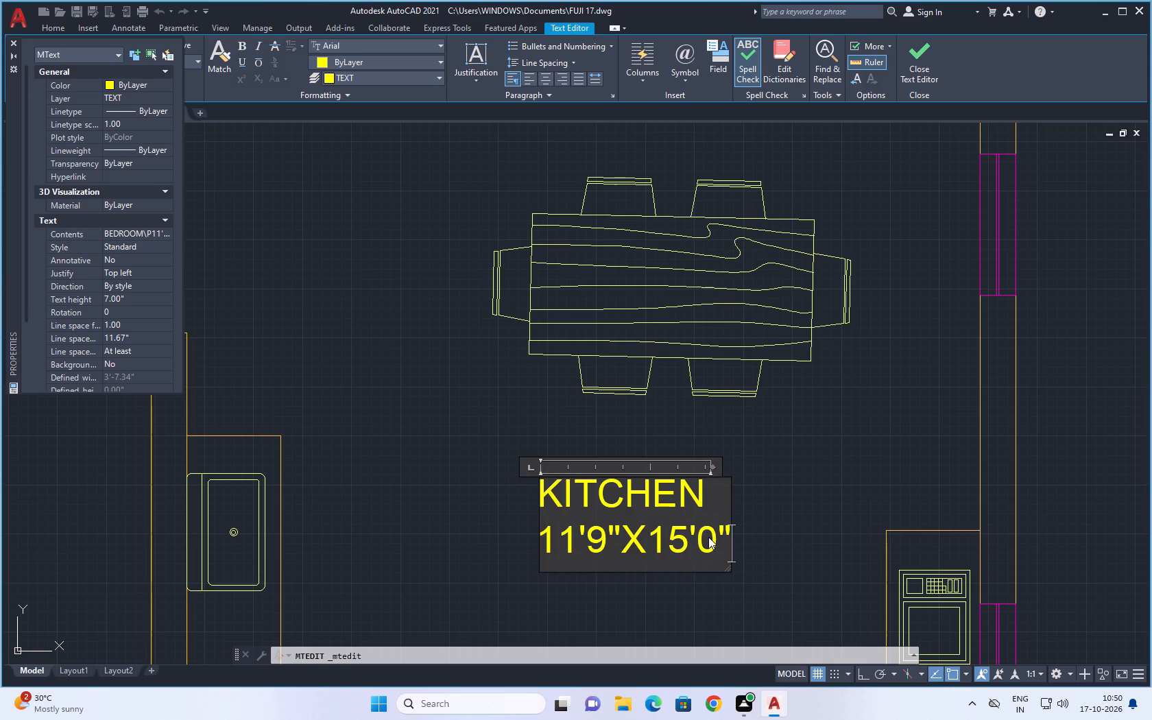
click(887, 472)
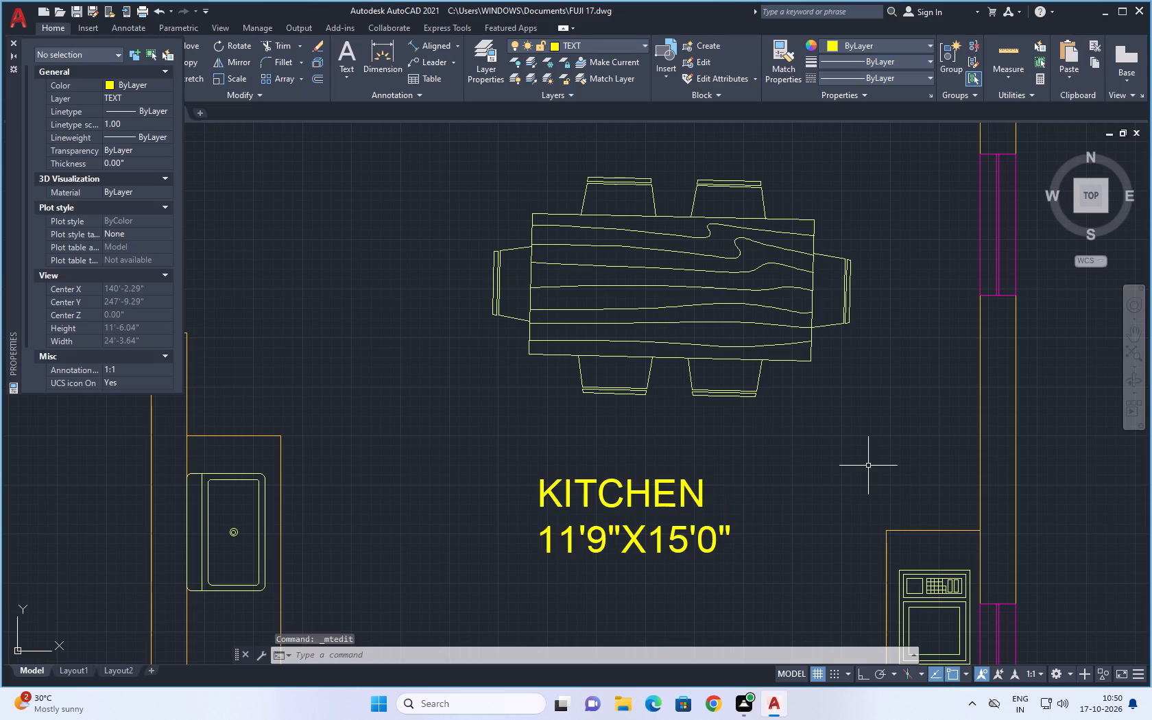
Replace the BEDROOM label in the WC room north of the kitchen with TOILET over the size line 7'9"X5'0".
scroll(866, 474, down, 2)
scroll(745, 358, down, 1)
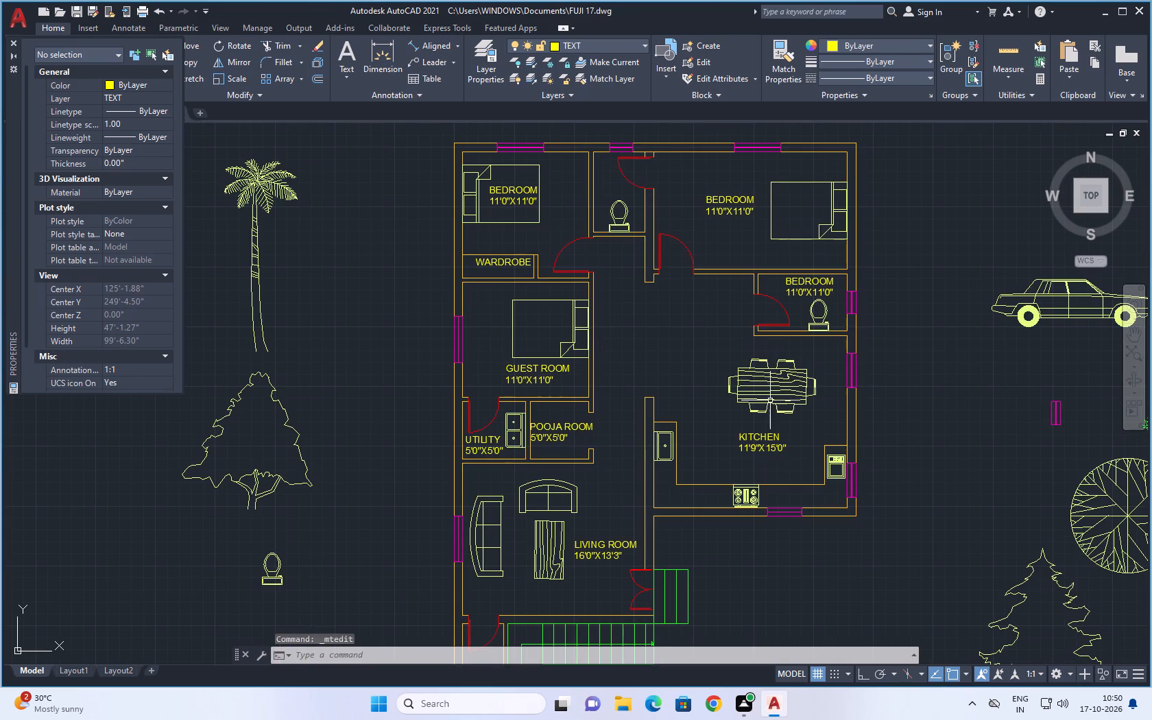
middle_drag(917, 432, 880, 594)
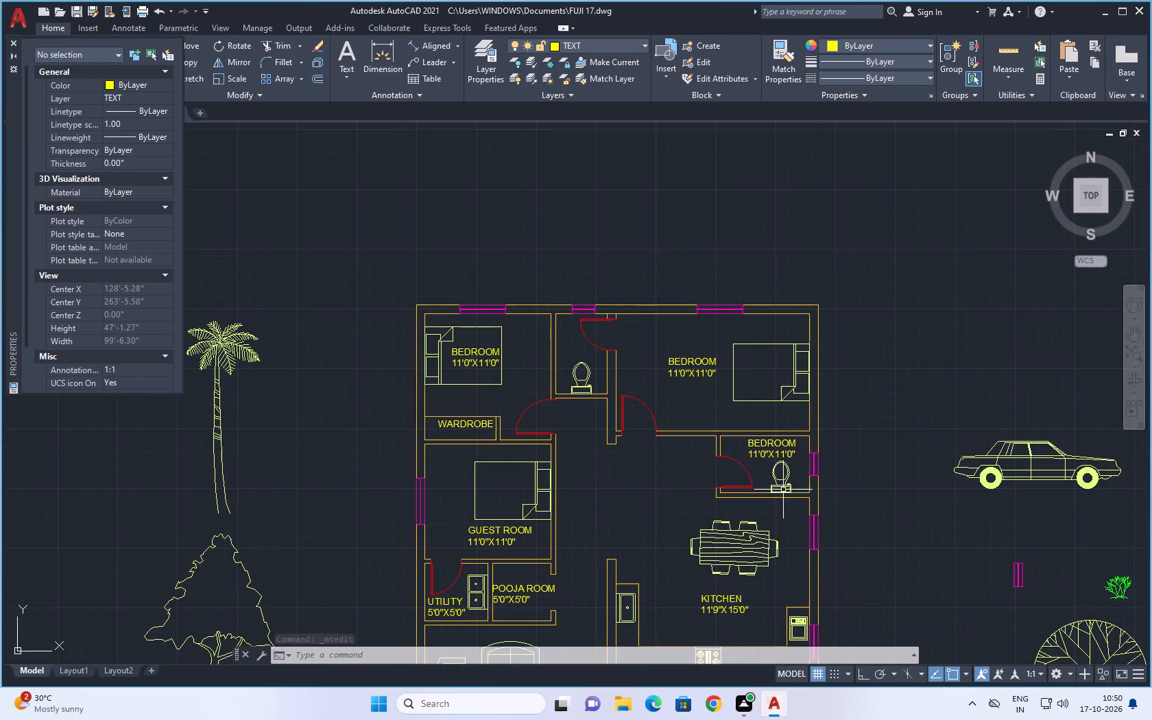
scroll(785, 463, up, 3)
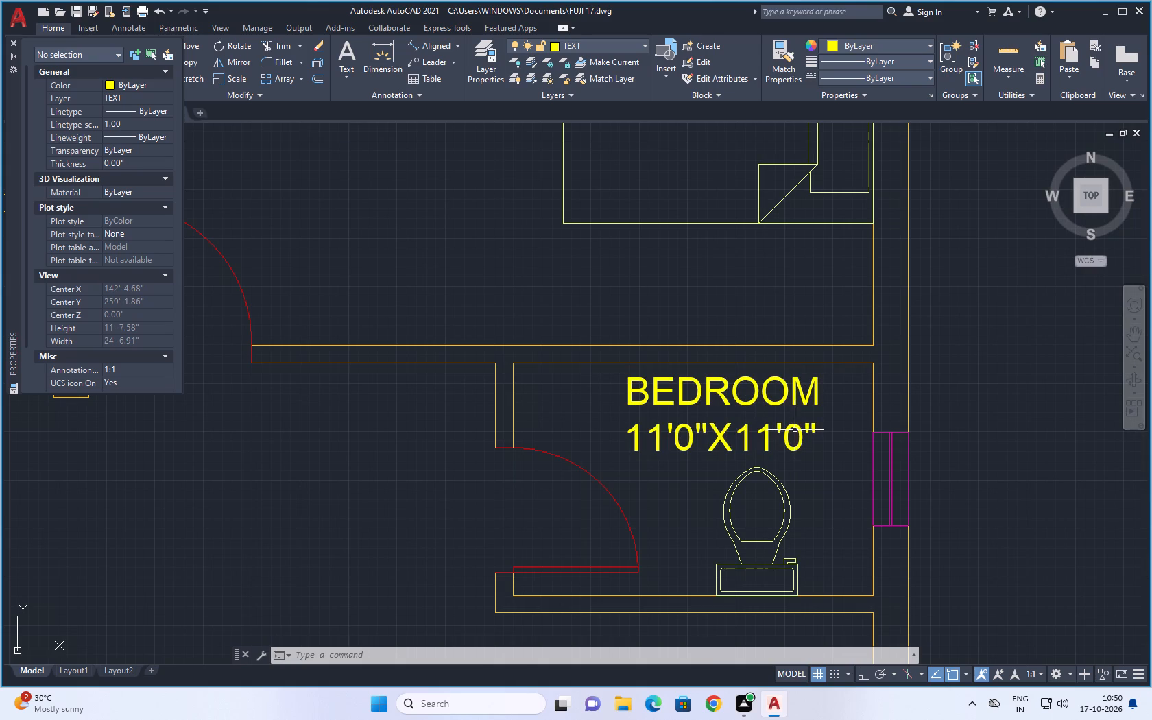
double_click(795, 430)
click(802, 431)
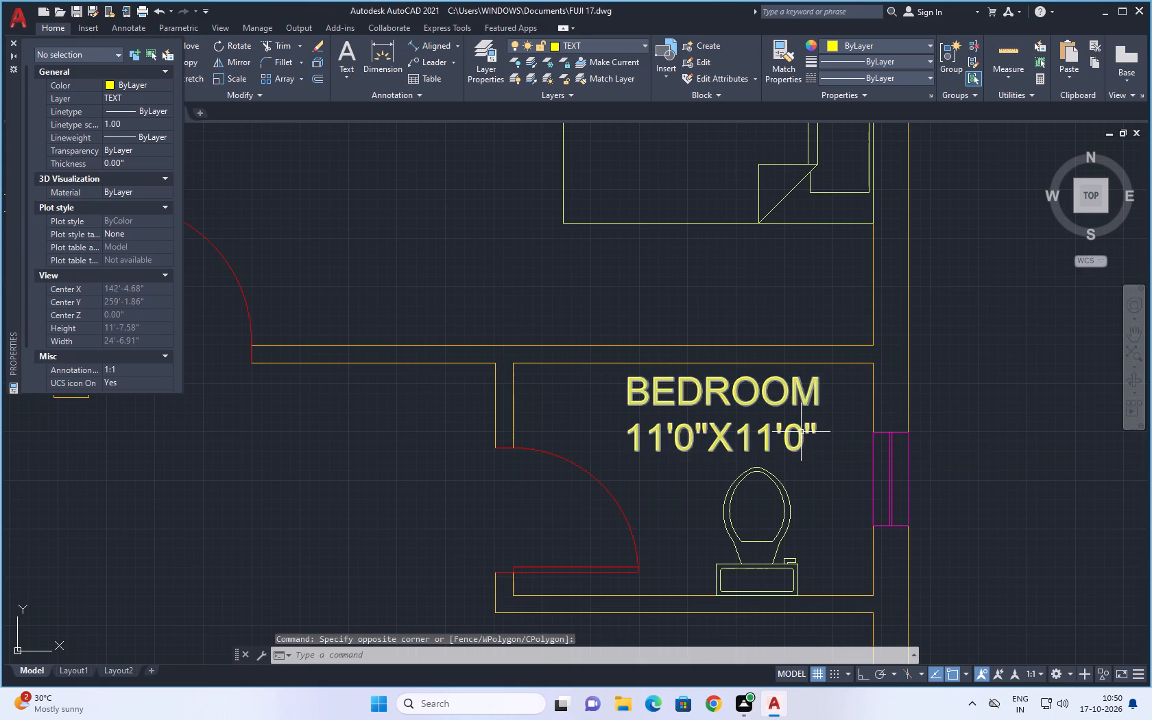
double_click(798, 429)
click(830, 423)
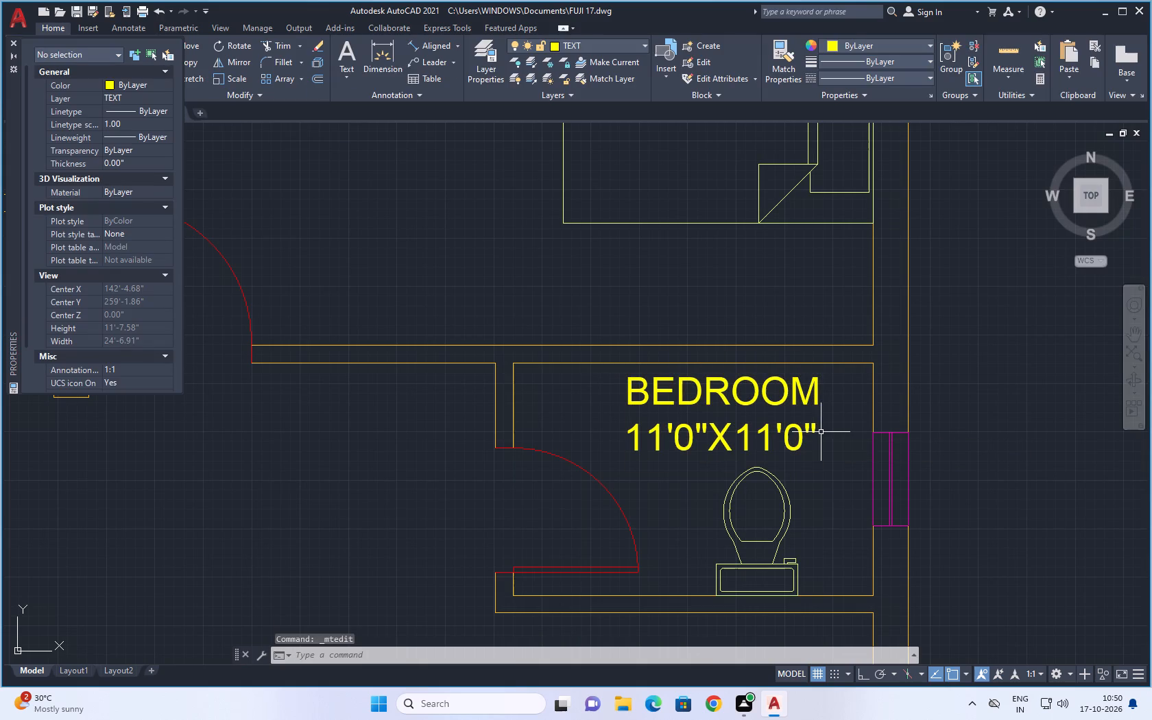
double_click(812, 431)
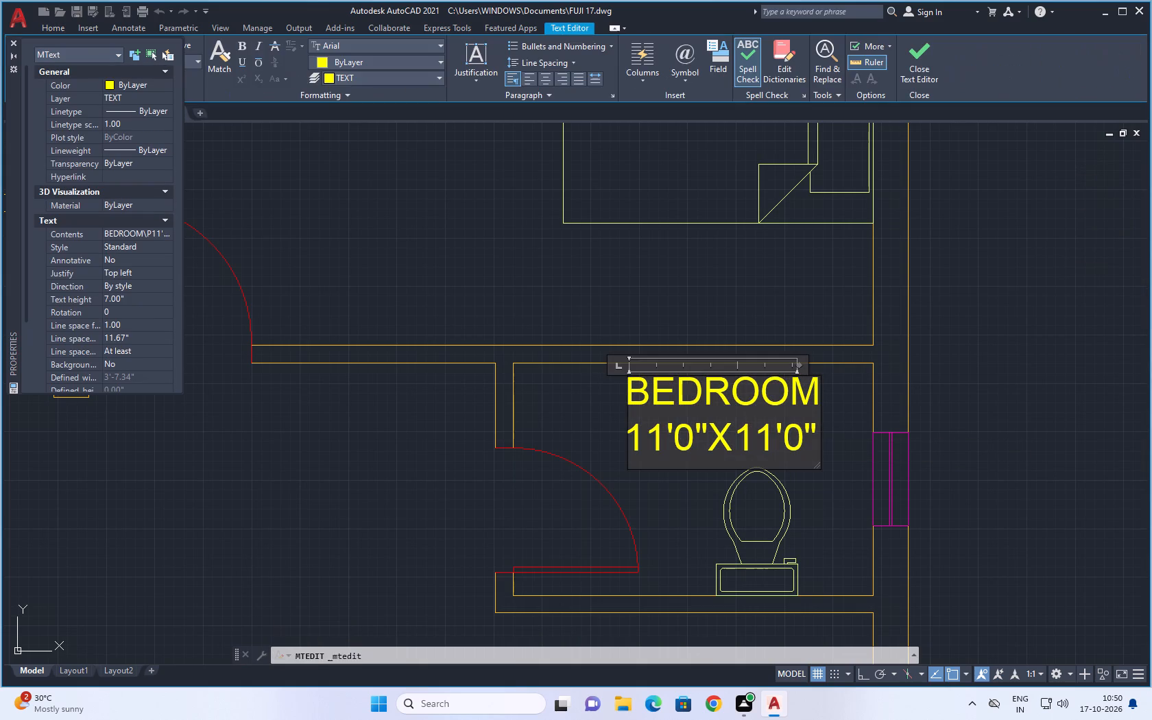
key(BackSpace)
key(BackSpace)
key(BackSpace)
key(BackSpace)
key(BackSpace)
key(BackSpace)
key(BackSpace)
key(BackSpace)
key(BackSpace)
key(BackSpace)
key(BackSpace)
key(BackSpace)
key(BackSpace)
key(BackSpace)
key(BackSpace)
key(BackSpace)
key(BackSpace)
key(BackSpace)
key(BackSpace)
key(BackSpace)
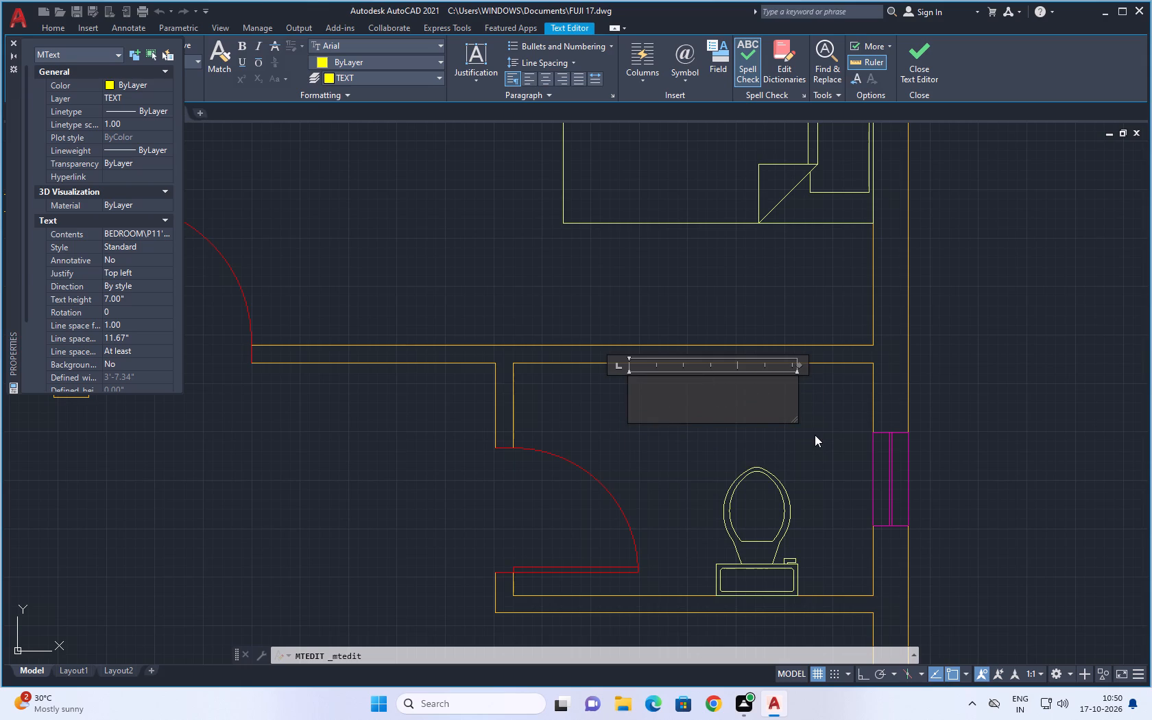
text(TOILRT)
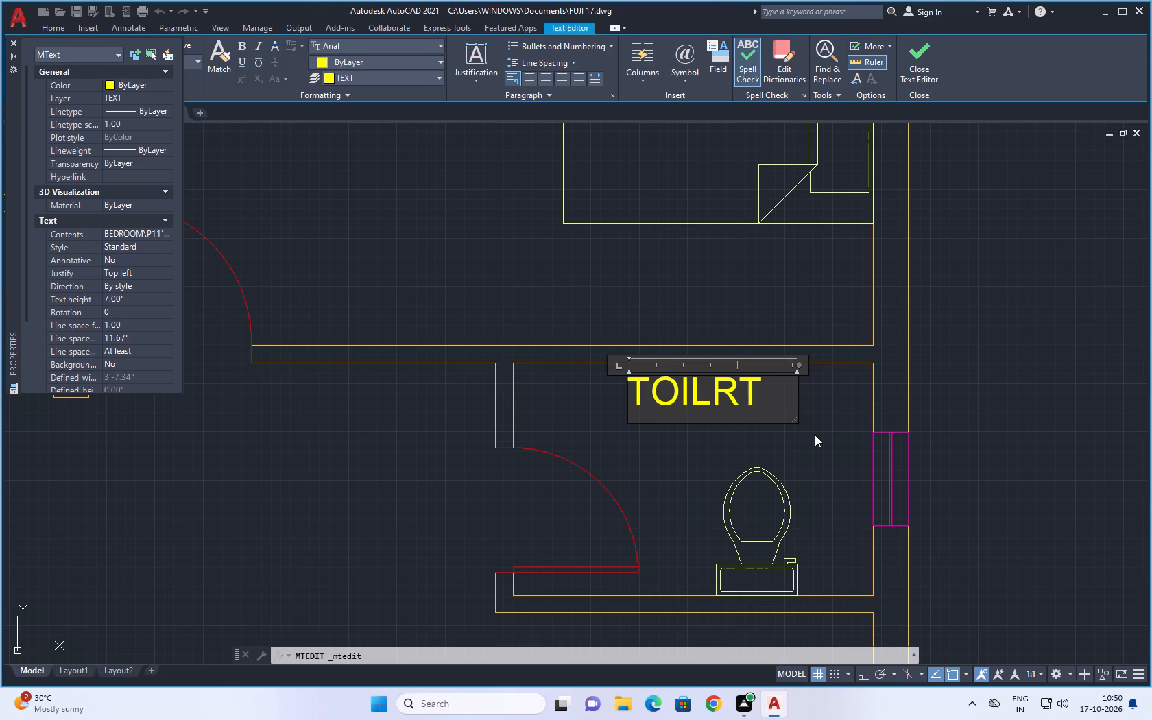
key(BackSpace)
key(BackSpace)
text(ET)
key(Return)
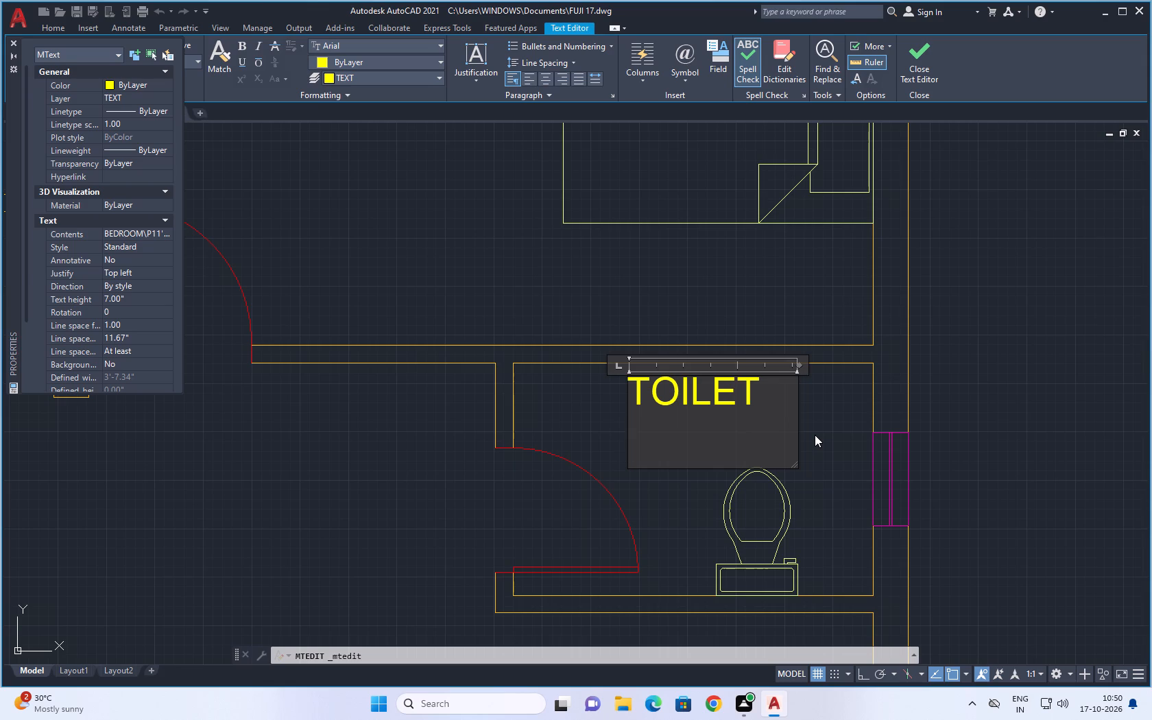
text(7'9")
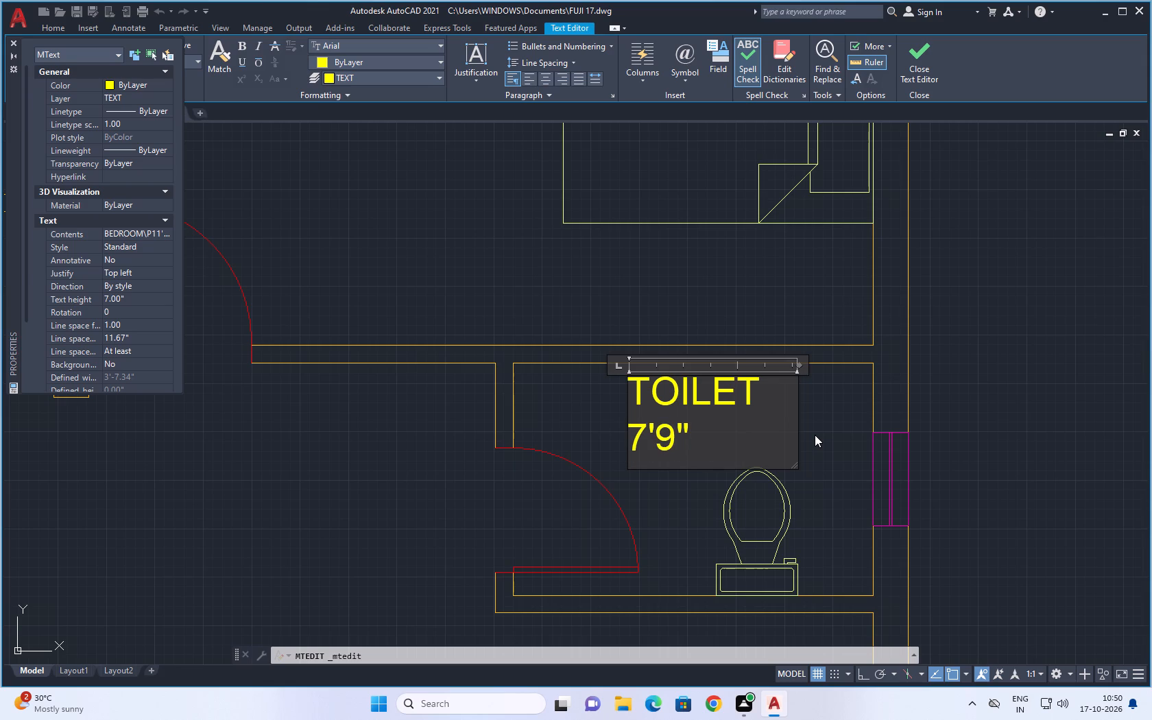
key(x)
text(5'0)
key(shift+quotedbl)
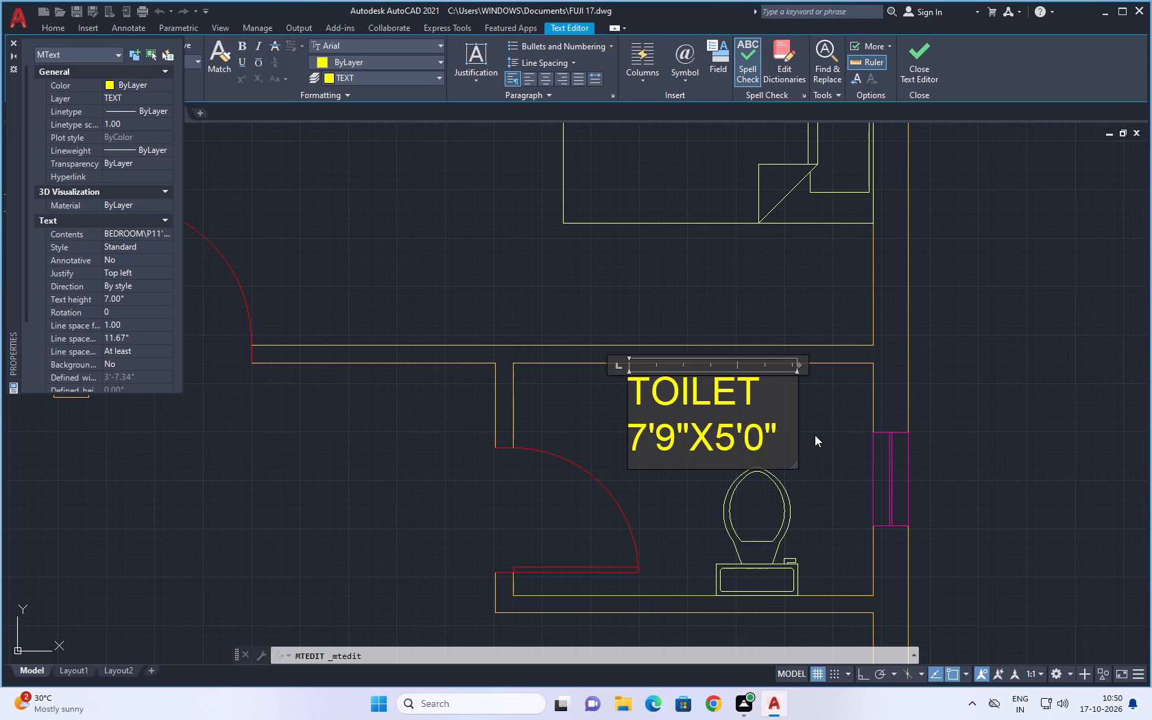
click(1015, 381)
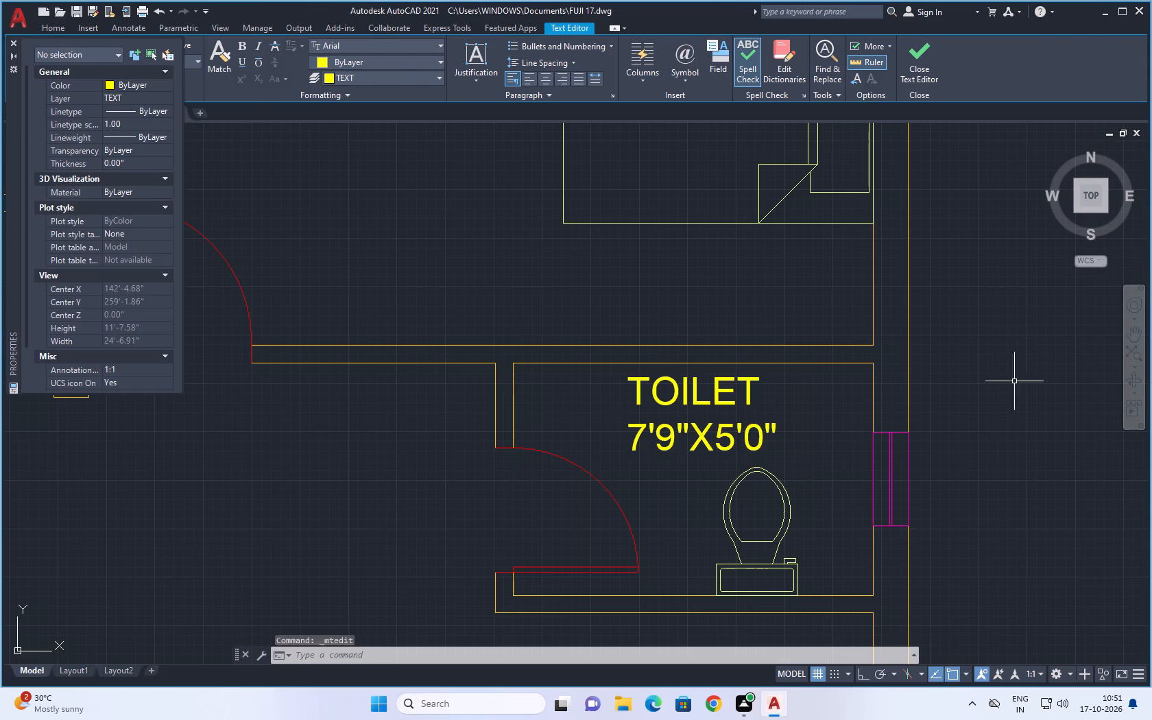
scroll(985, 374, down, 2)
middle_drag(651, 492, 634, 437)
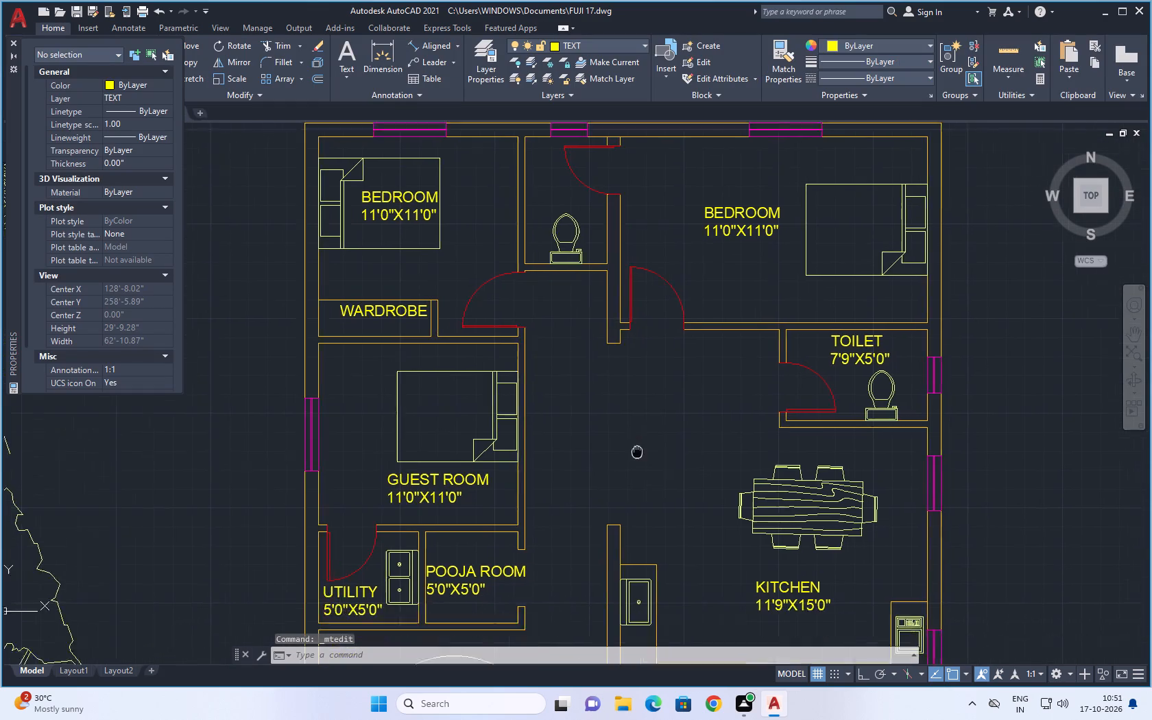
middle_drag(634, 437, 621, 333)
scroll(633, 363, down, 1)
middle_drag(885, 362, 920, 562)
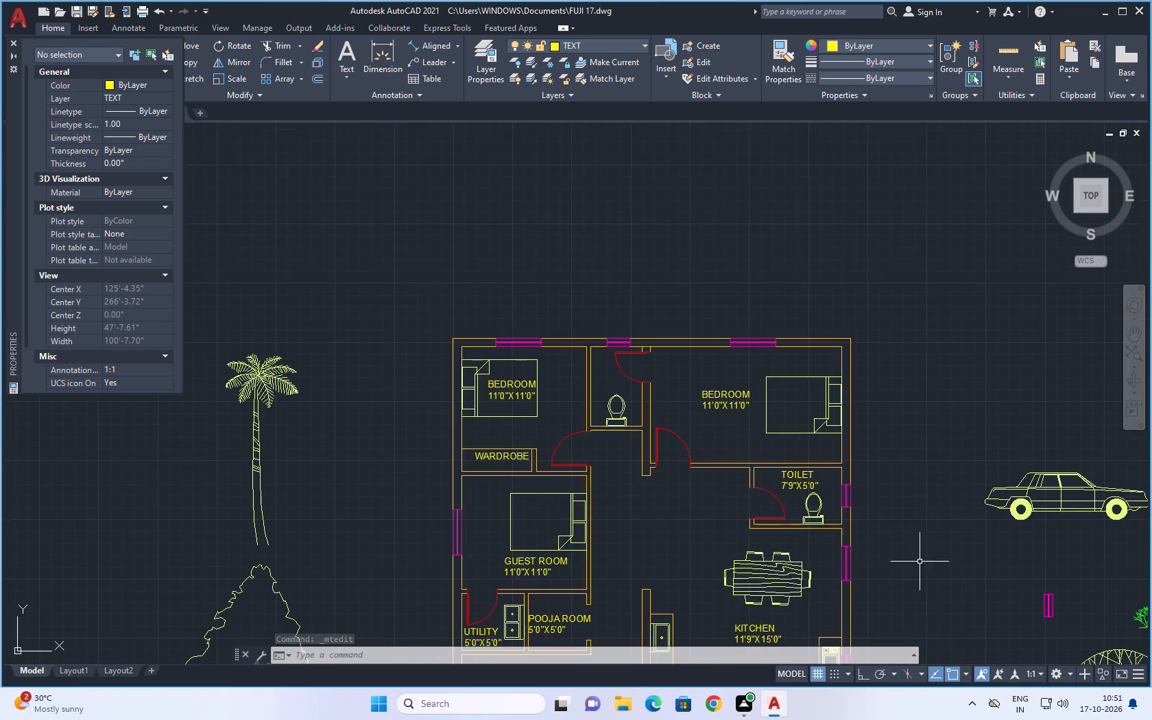
Replace the northeast room's BEDROOM label with MASTER BEDROOM over the size line 11'9"X10'3", widening the text frame so the name fits one line.
scroll(745, 450, up, 2)
middle_drag(741, 395, 776, 531)
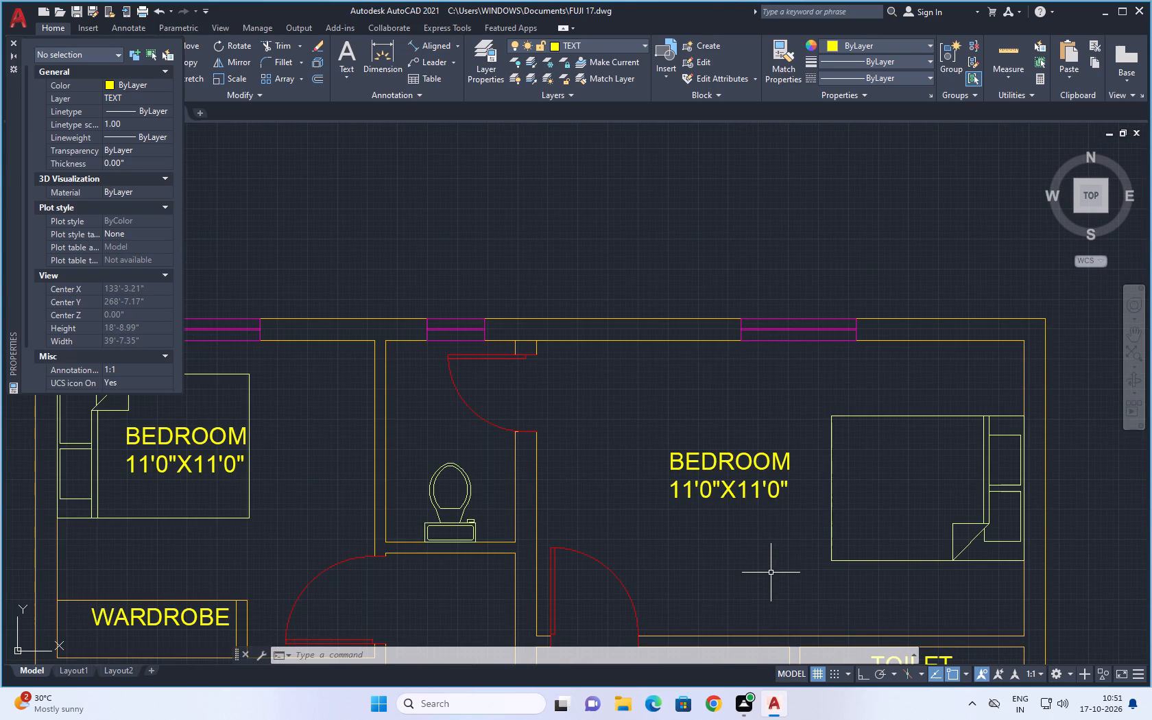
double_click(760, 464)
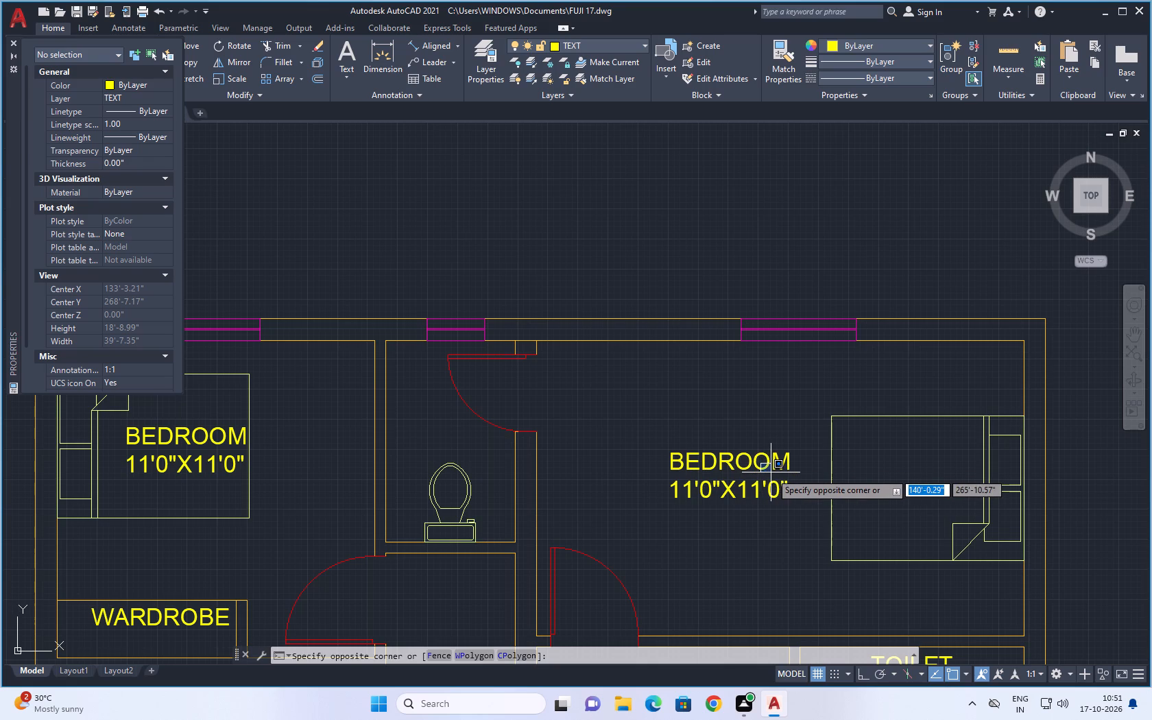
key(Escape)
click(782, 446)
click(758, 475)
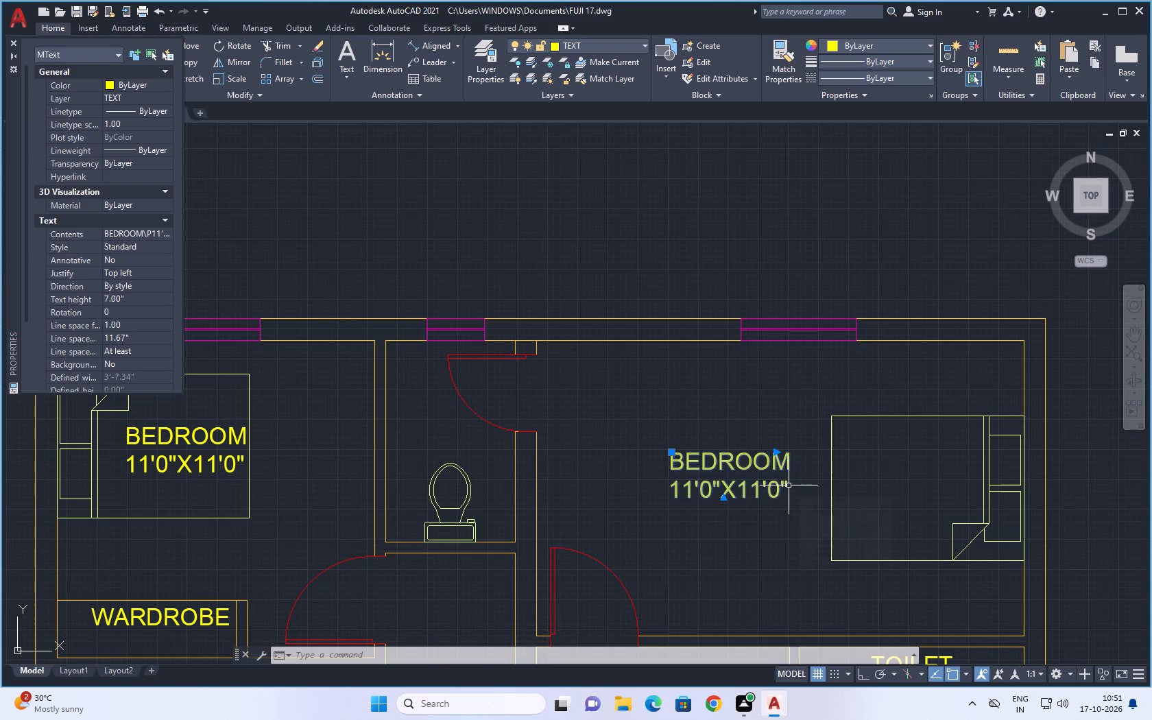
scroll(780, 492, up, 1)
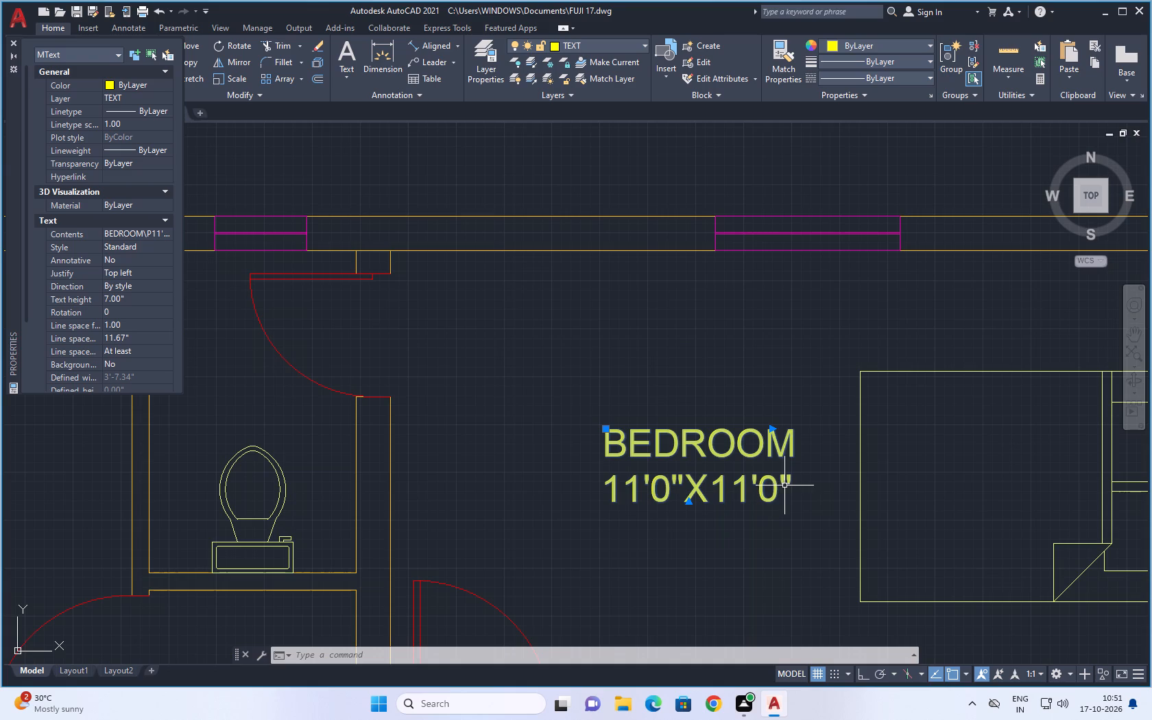
double_click(790, 481)
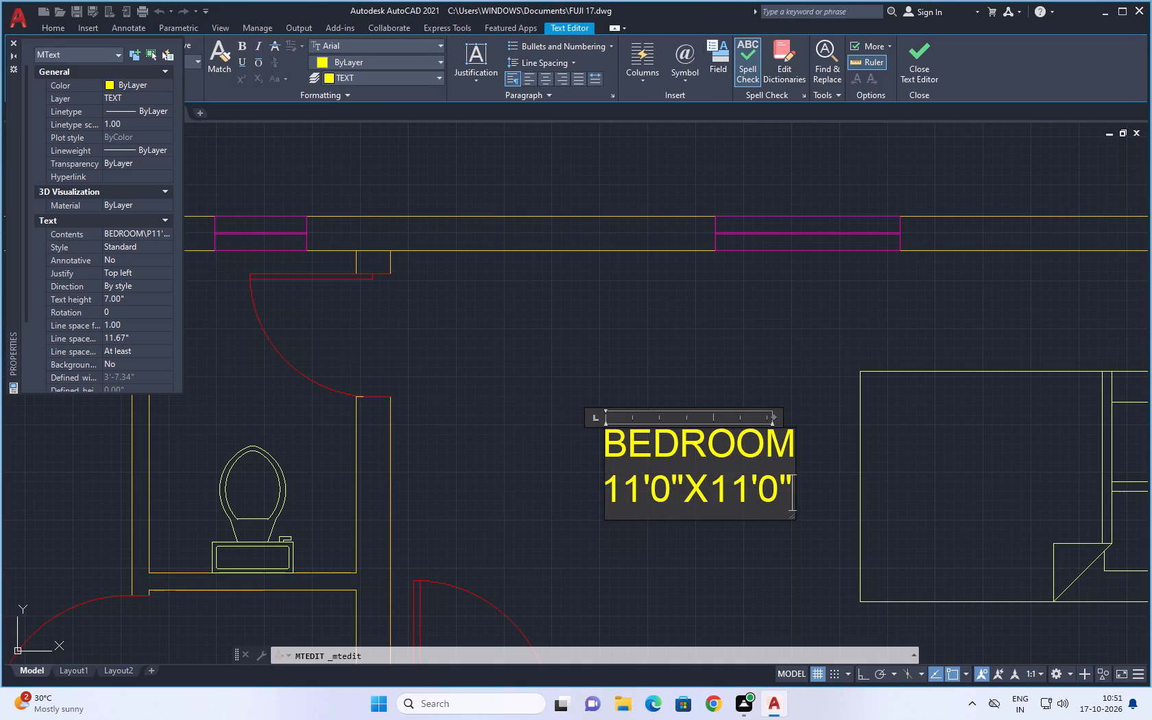
key(BackSpace)
key(BackSpace)
key(BackSpace)
key(BackSpace)
key(BackSpace)
key(BackSpace)
key(BackSpace)
key(BackSpace)
key(BackSpace)
key(BackSpace)
key(BackSpace)
key(BackSpace)
key(BackSpace)
key(BackSpace)
key(BackSpace)
key(BackSpace)
key(BackSpace)
key(BackSpace)
key(BackSpace)
key(BackSpace)
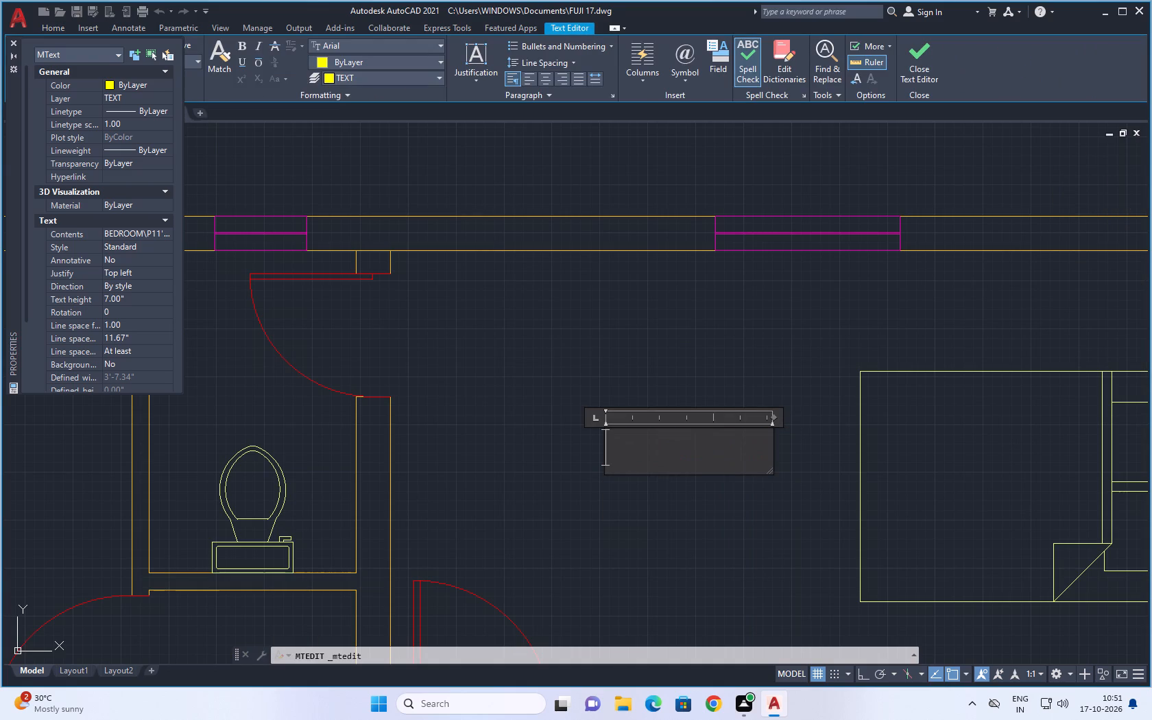
key(BackSpace)
text(M)
key(space)
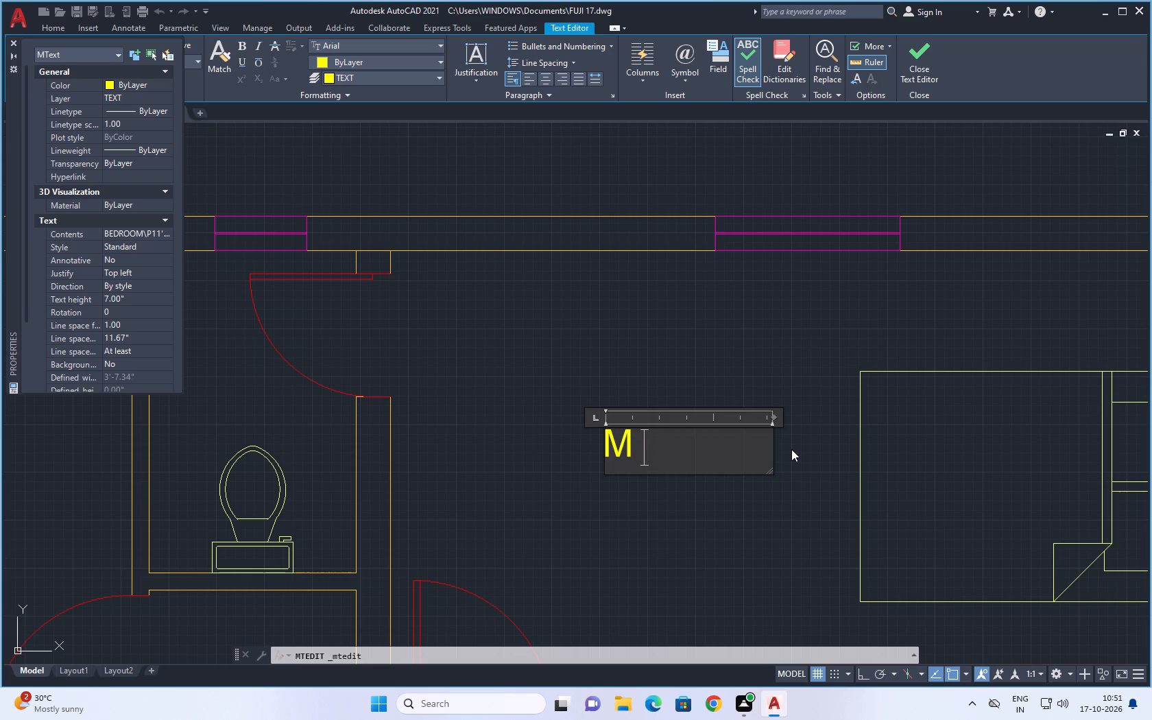
key(BackSpace)
key(a)
text(TER)
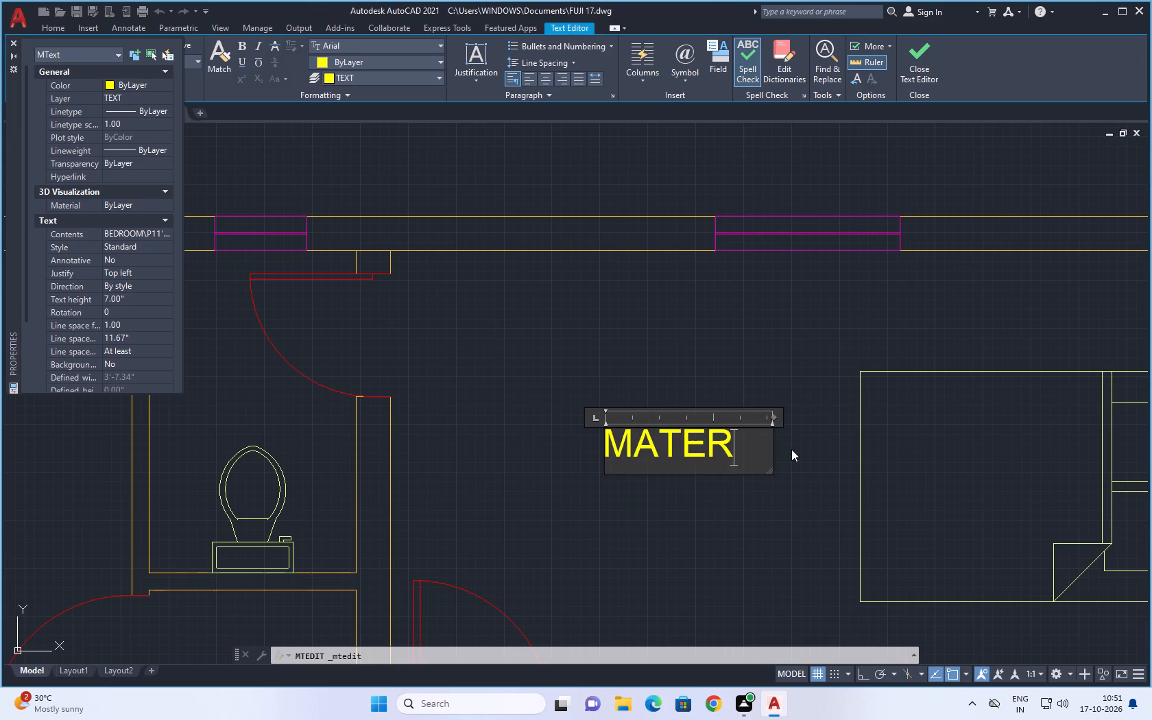
key(space)
key(BackSpace)
key(BackSpace)
key(BackSpace)
key(BackSpace)
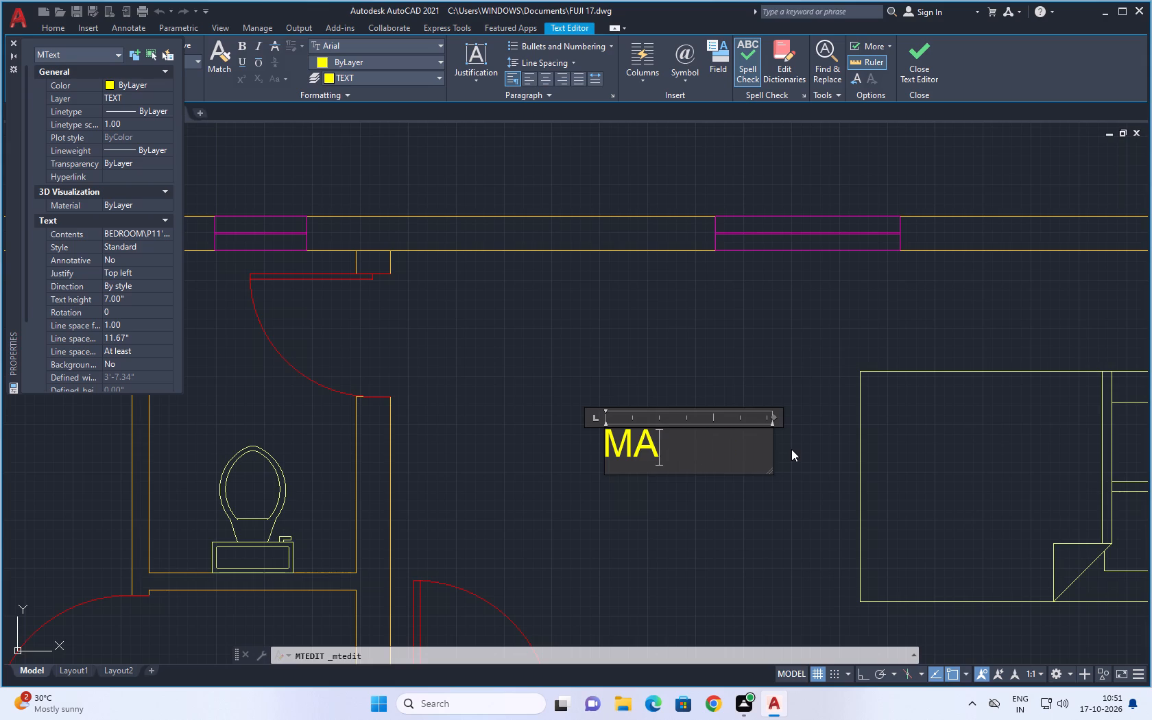
text(STER)
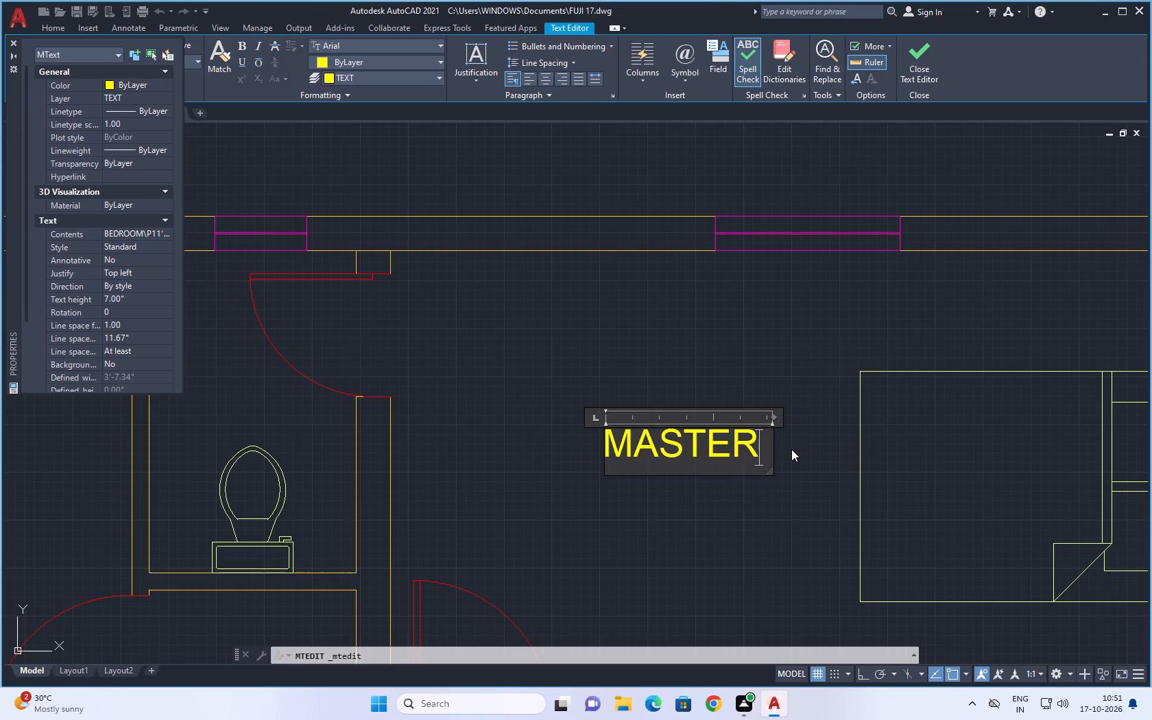
key(space)
text(BED)
text(ROOM)
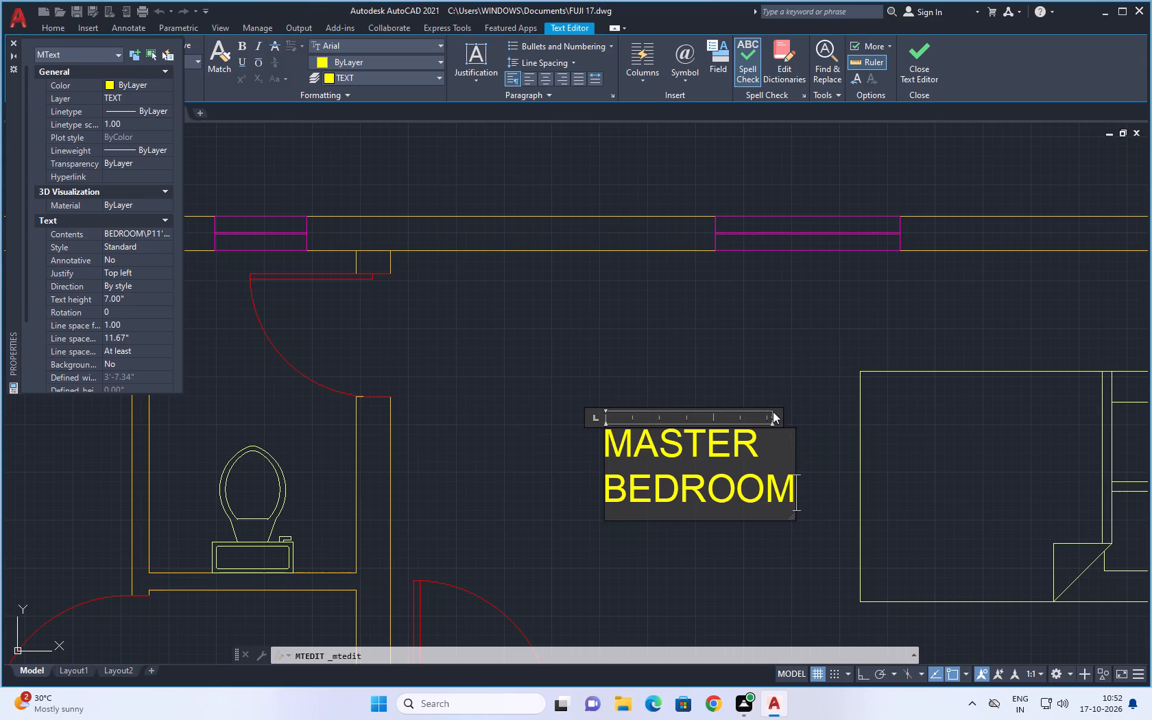
drag(773, 416, 900, 411)
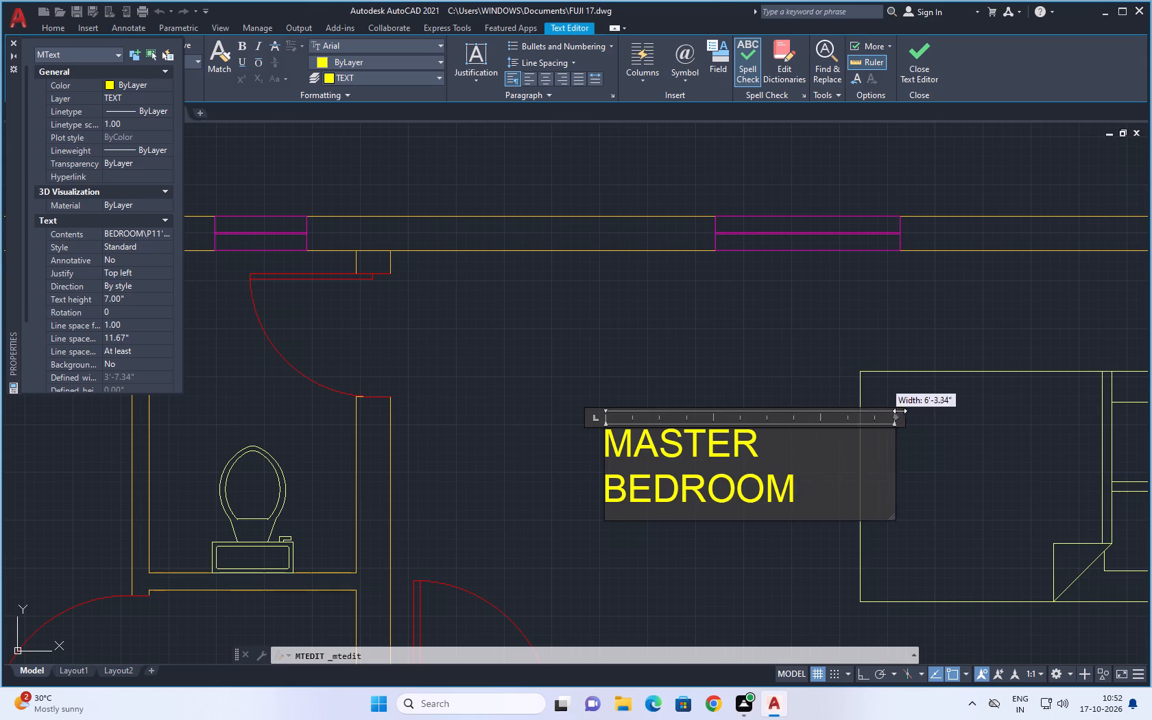
drag(900, 411, 981, 405)
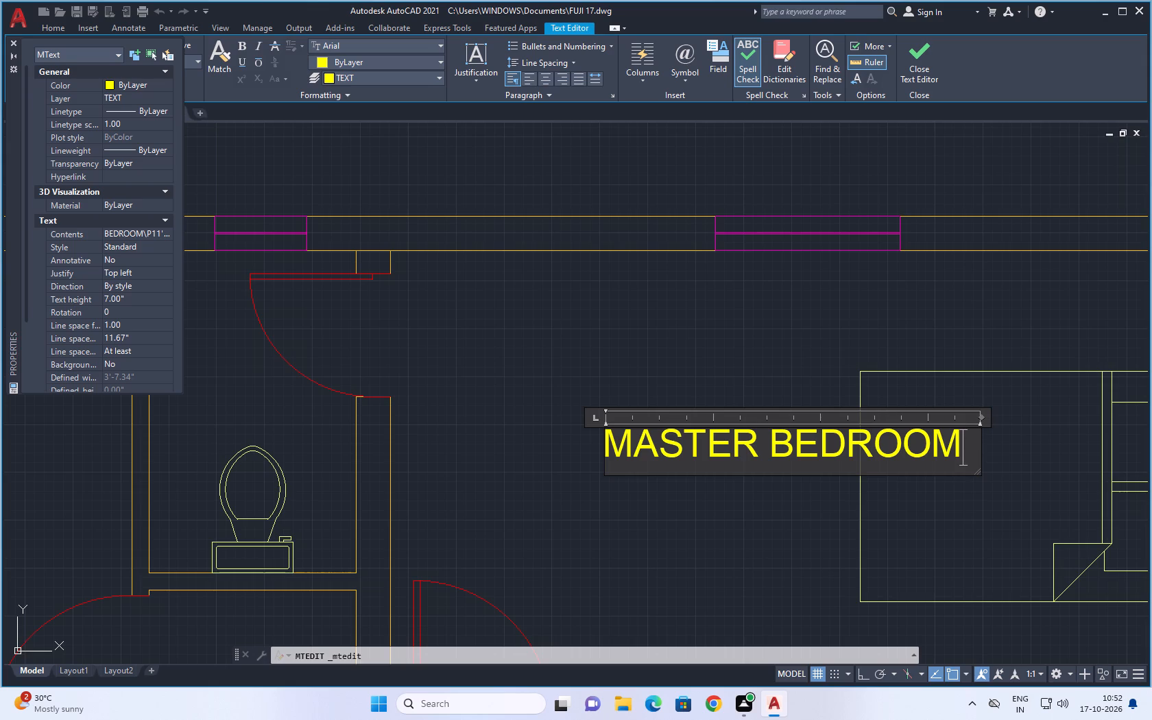
key(Return)
text(11'9)
key(shift+quotedbl)
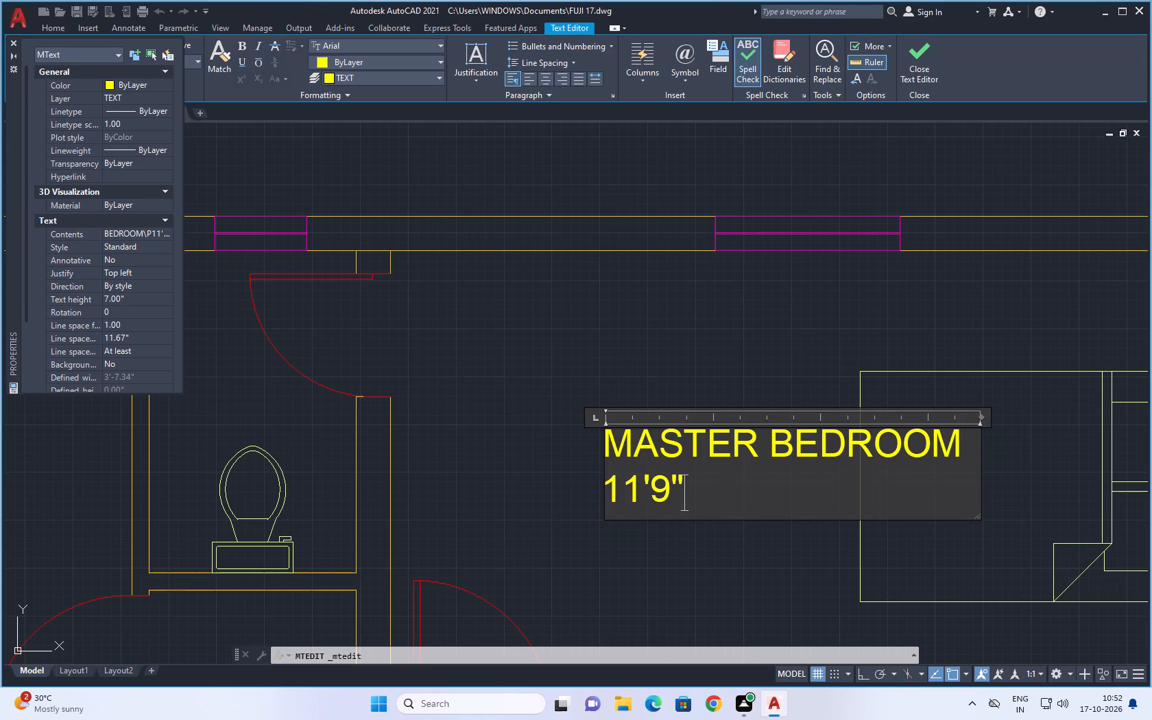
key(x)
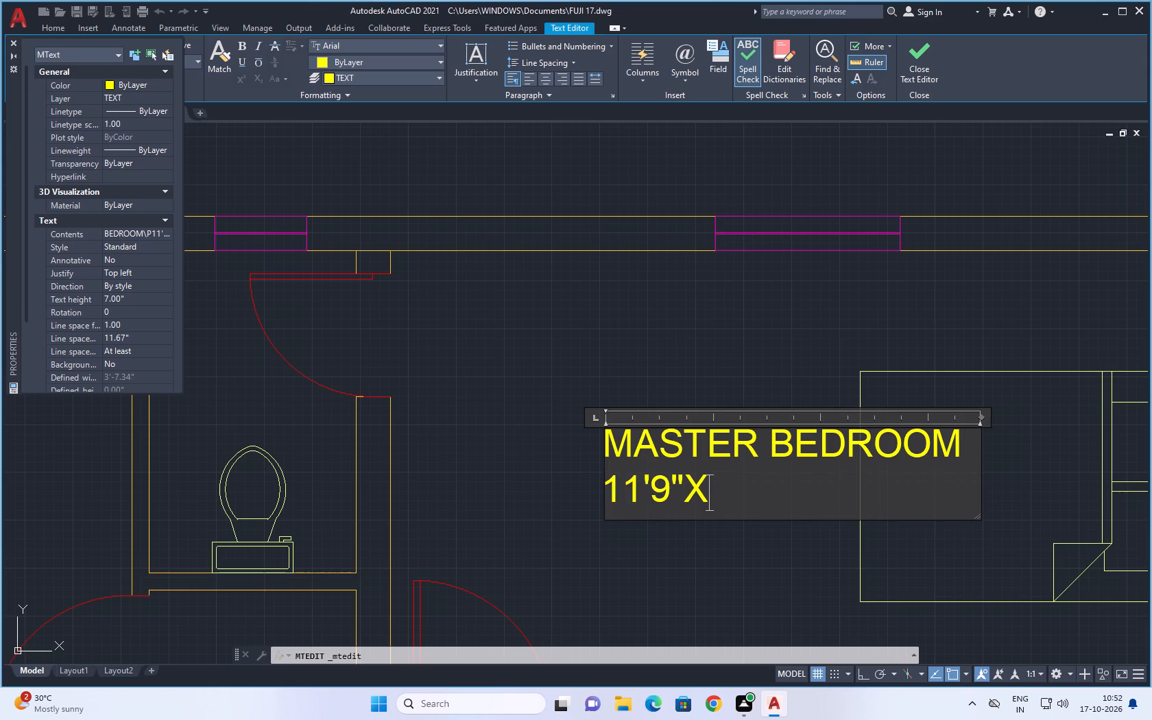
text(10'3)
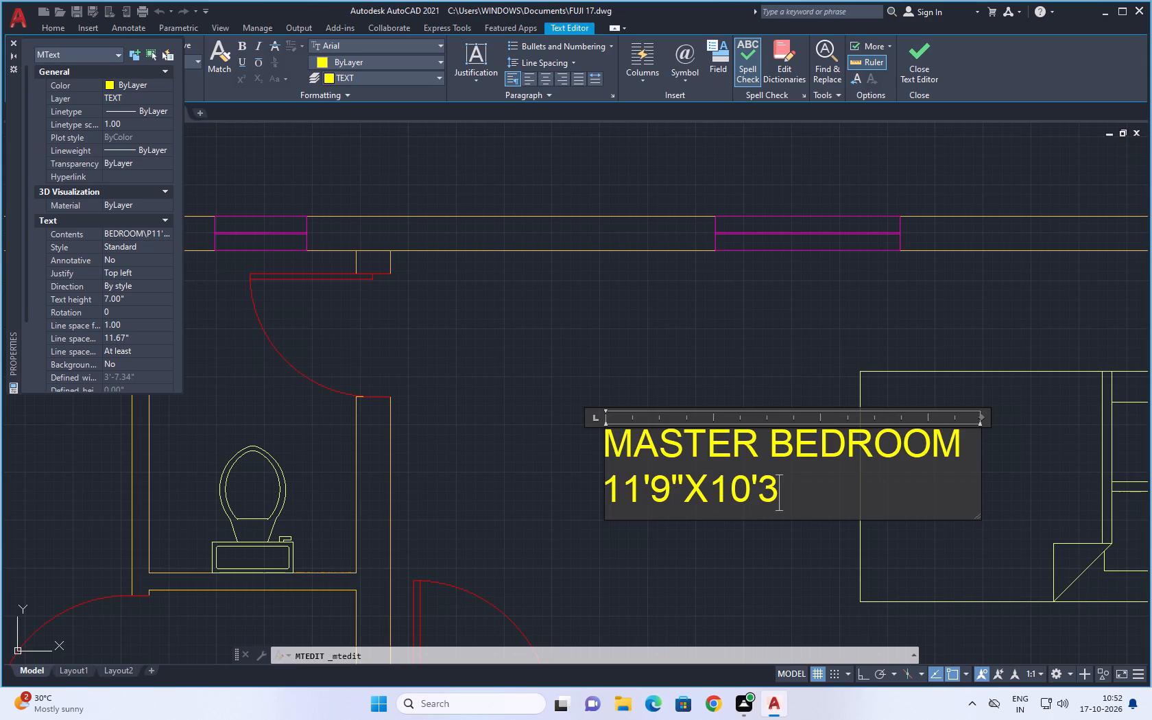
key(shift+quotedbl)
click(778, 339)
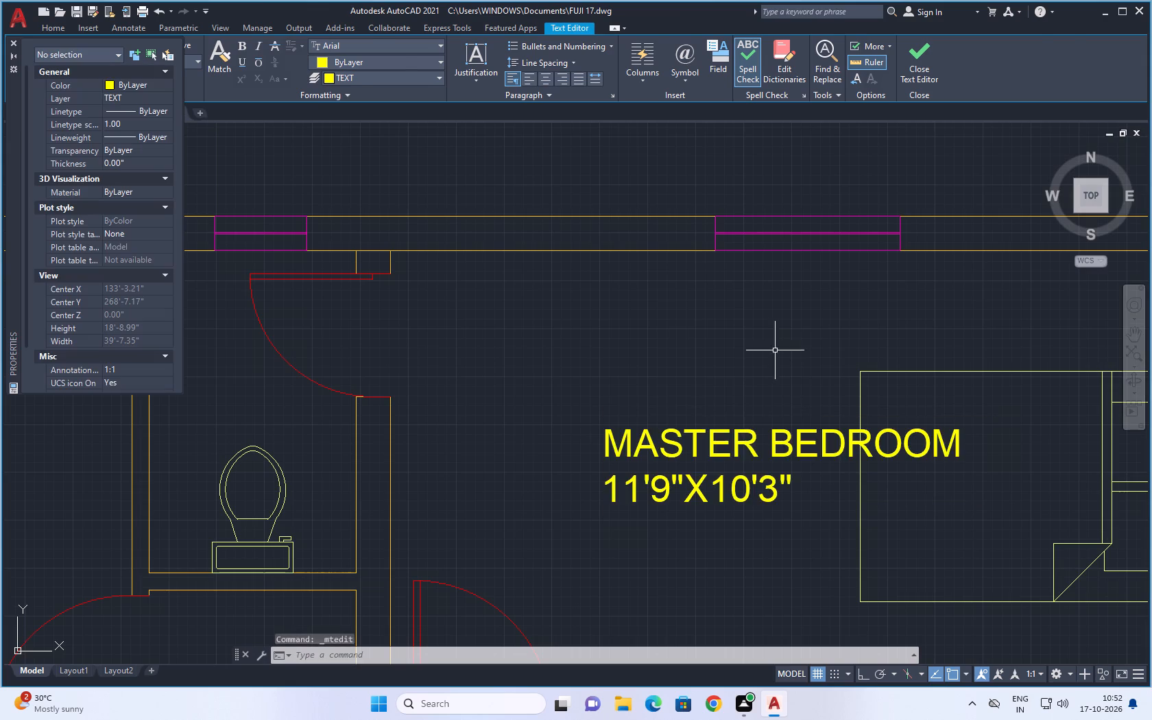
Move the MASTER BEDROOM label west within its room so it clears the bed.
click(749, 443)
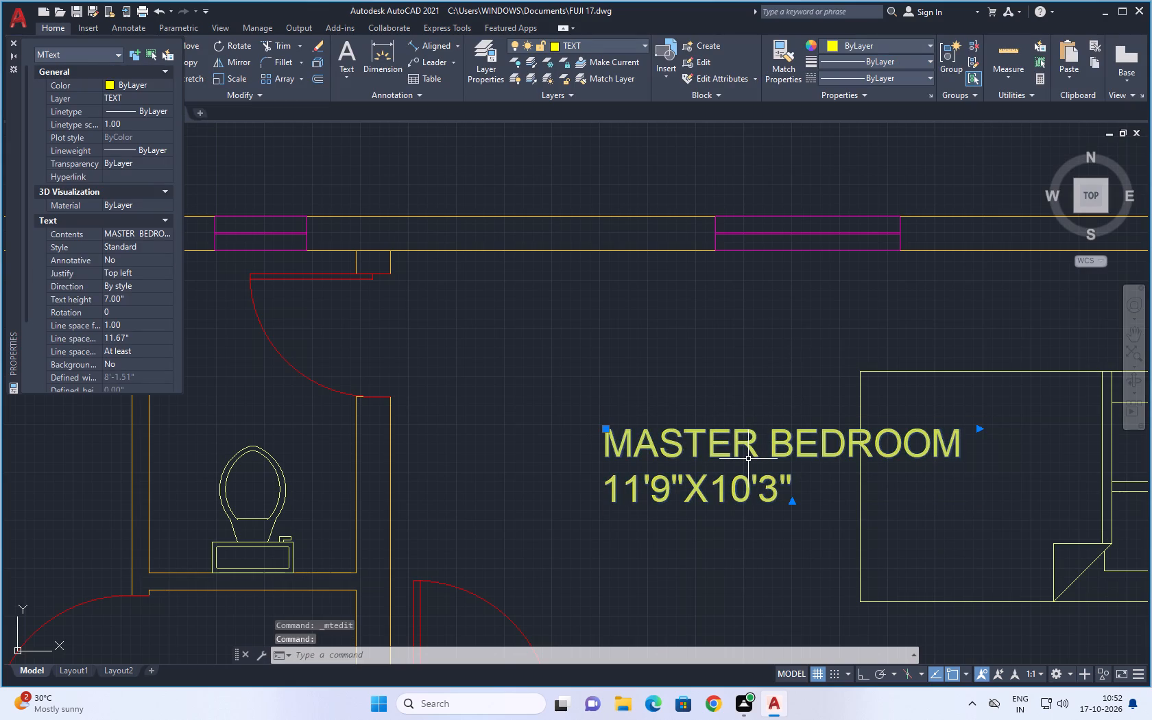
drag(751, 445, 630, 447)
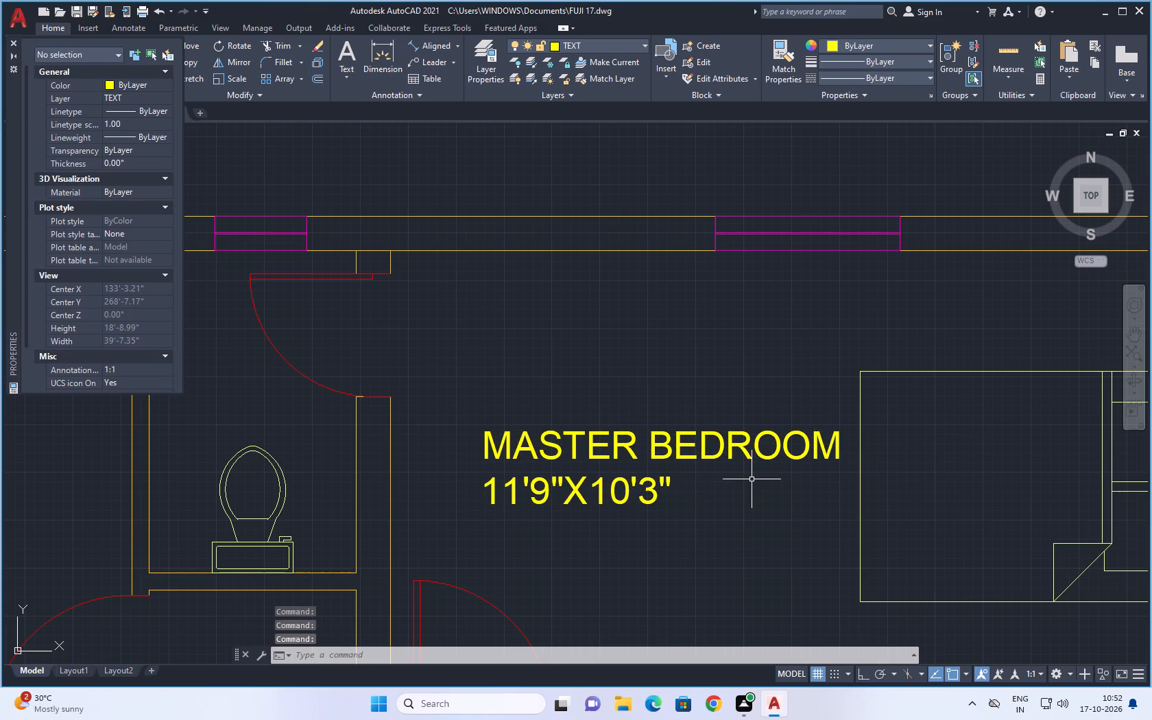
Close the Properties palette to uncover the drawing area.
scroll(749, 476, down, 2)
middle_drag(719, 518, 751, 394)
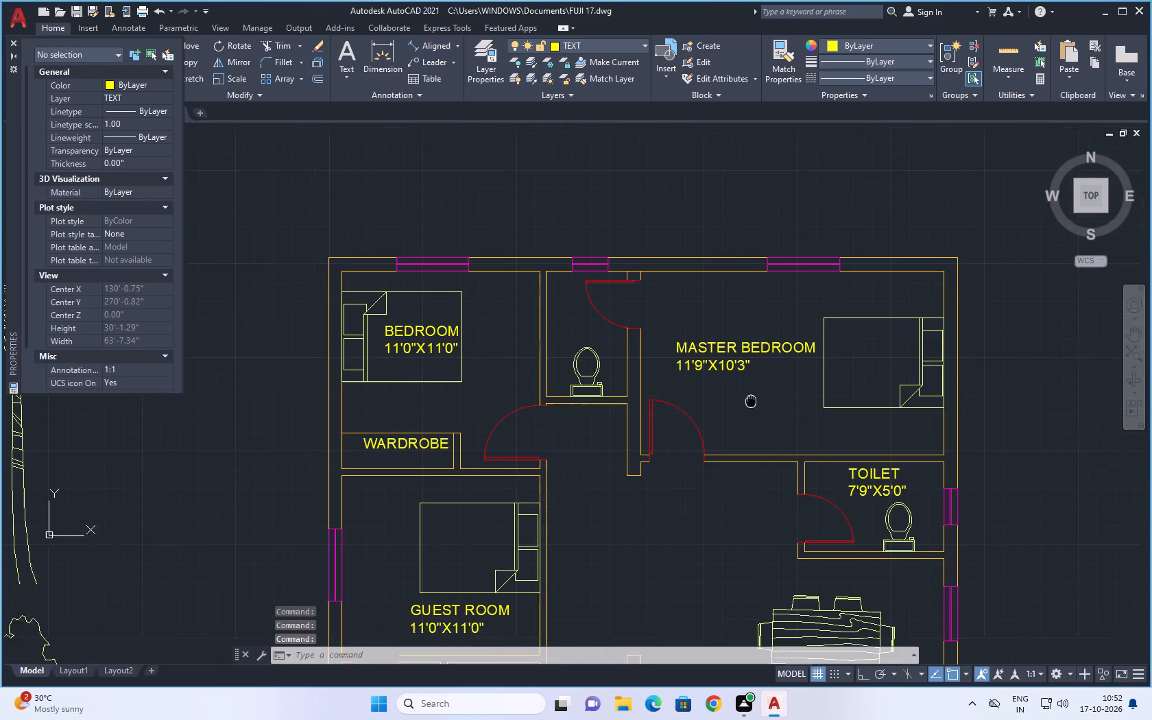
middle_drag(751, 394, 749, 386)
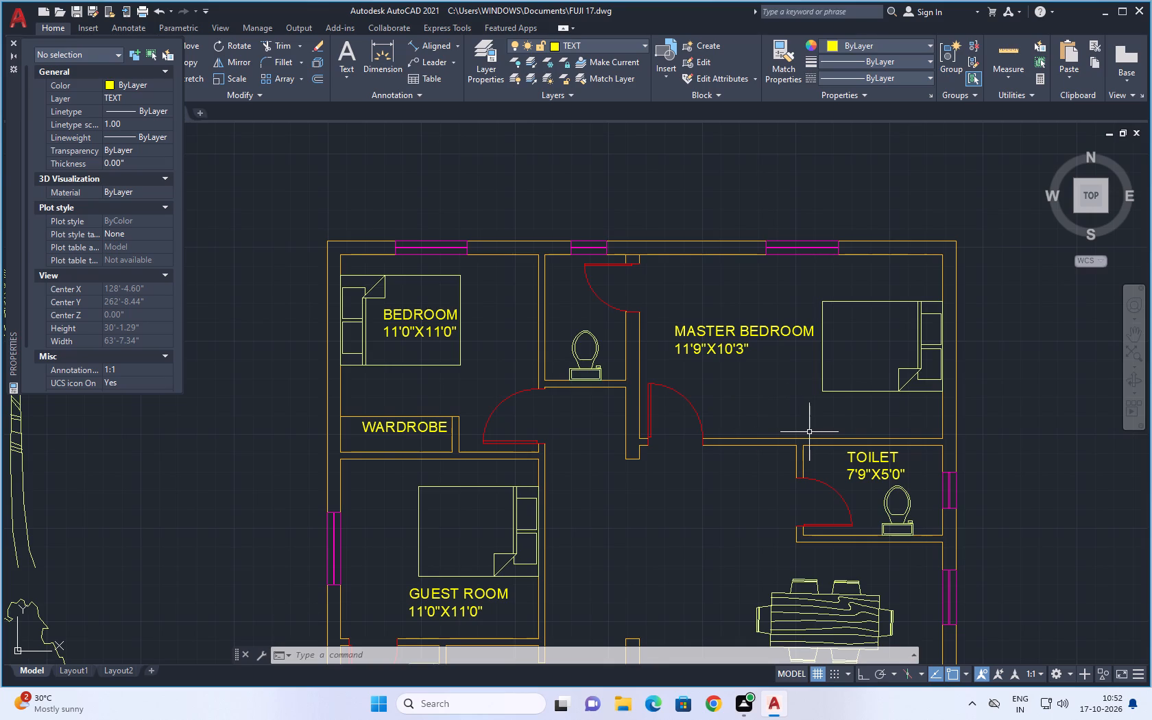
scroll(823, 437, up, 1)
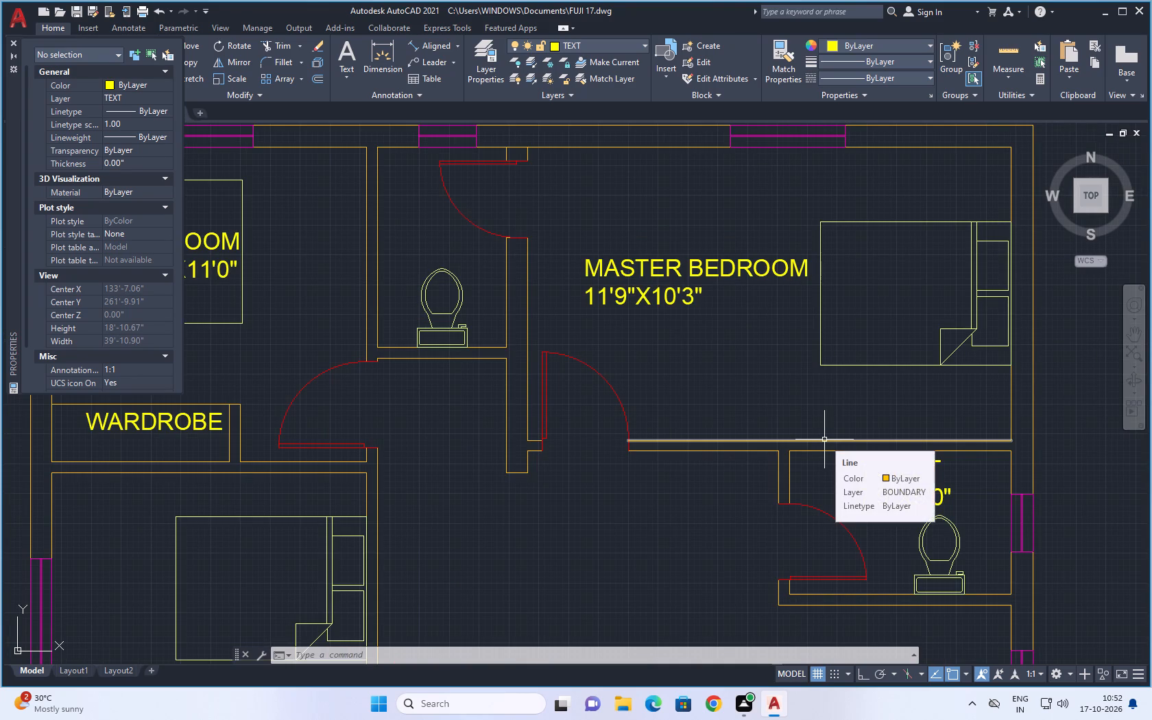
scroll(829, 428, down, 2)
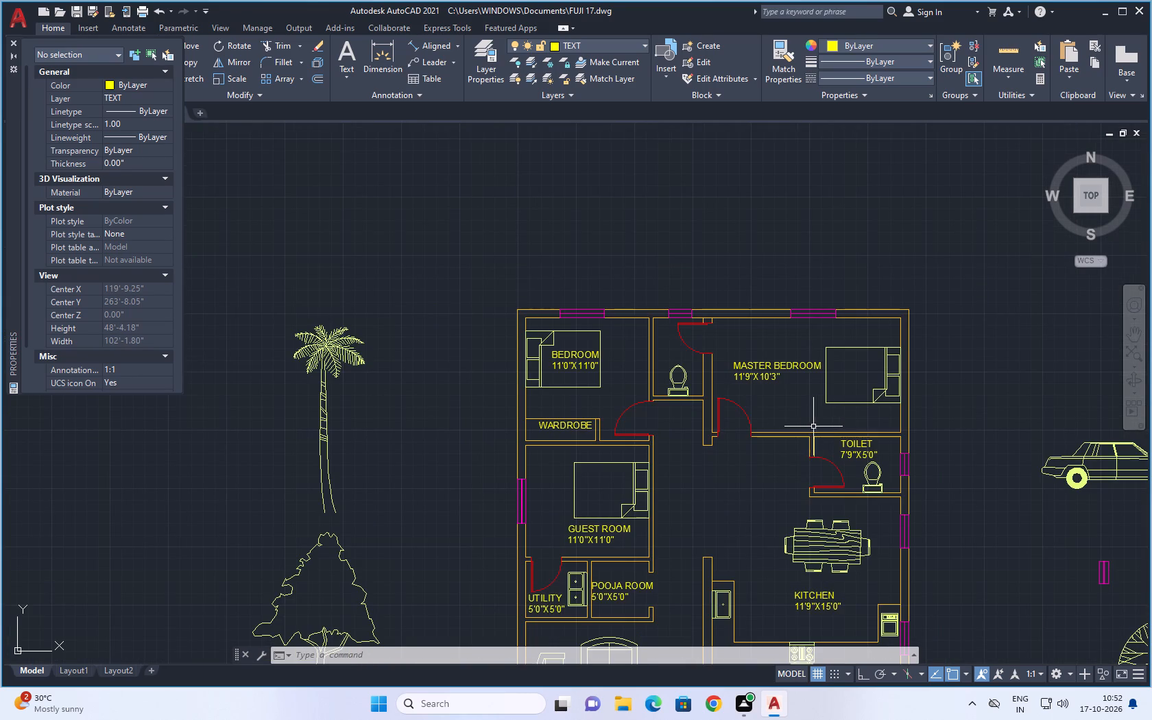
scroll(834, 425, up, 3)
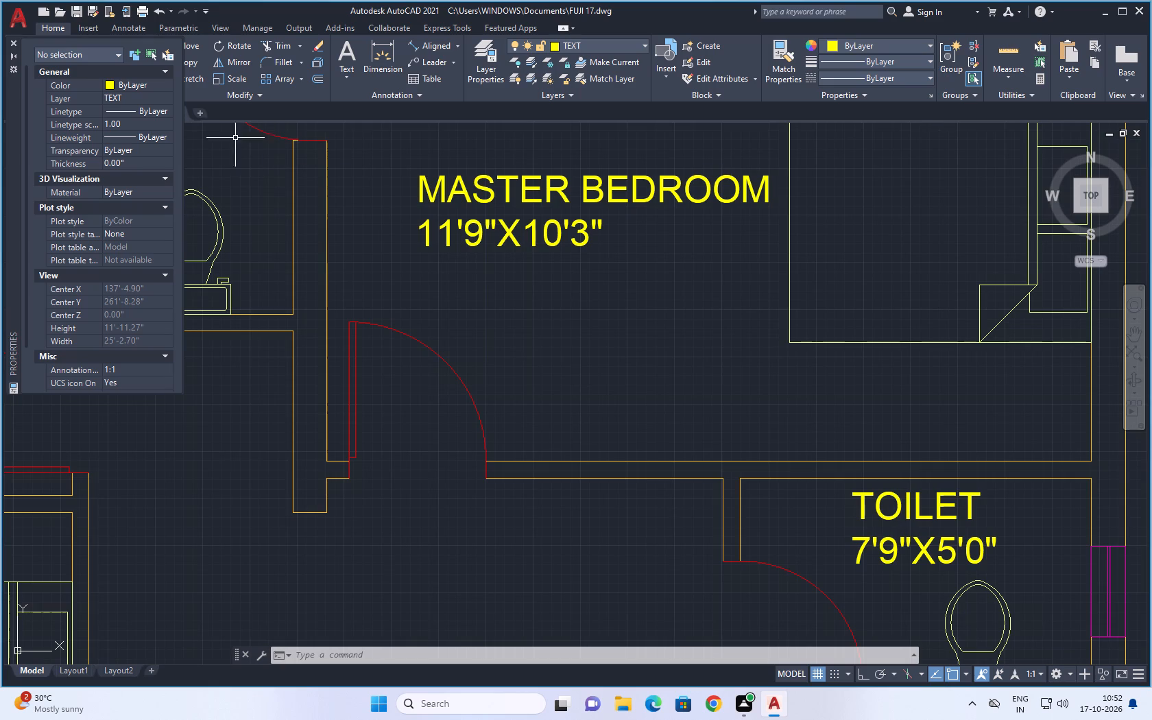
click(12, 41)
Copy the TOILET label from the room north of the kitchen into the WC room between the two northern bedrooms, above the toilet fixture.
scroll(448, 238, down, 2)
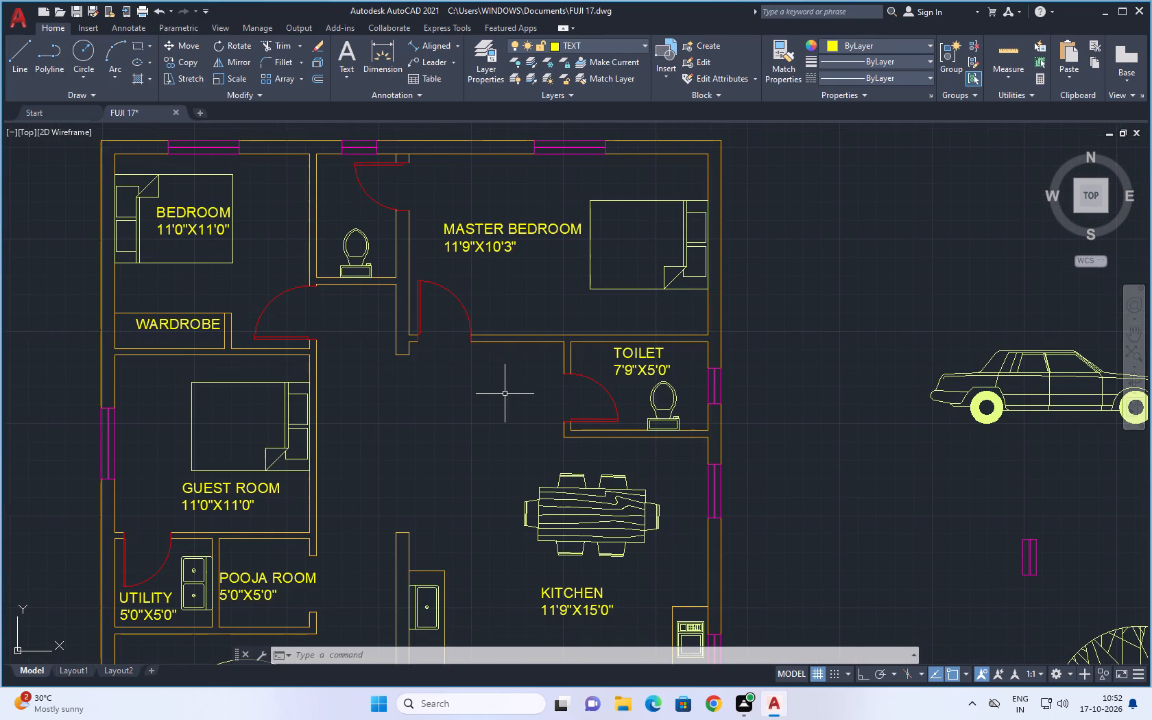
middle_drag(505, 395, 521, 357)
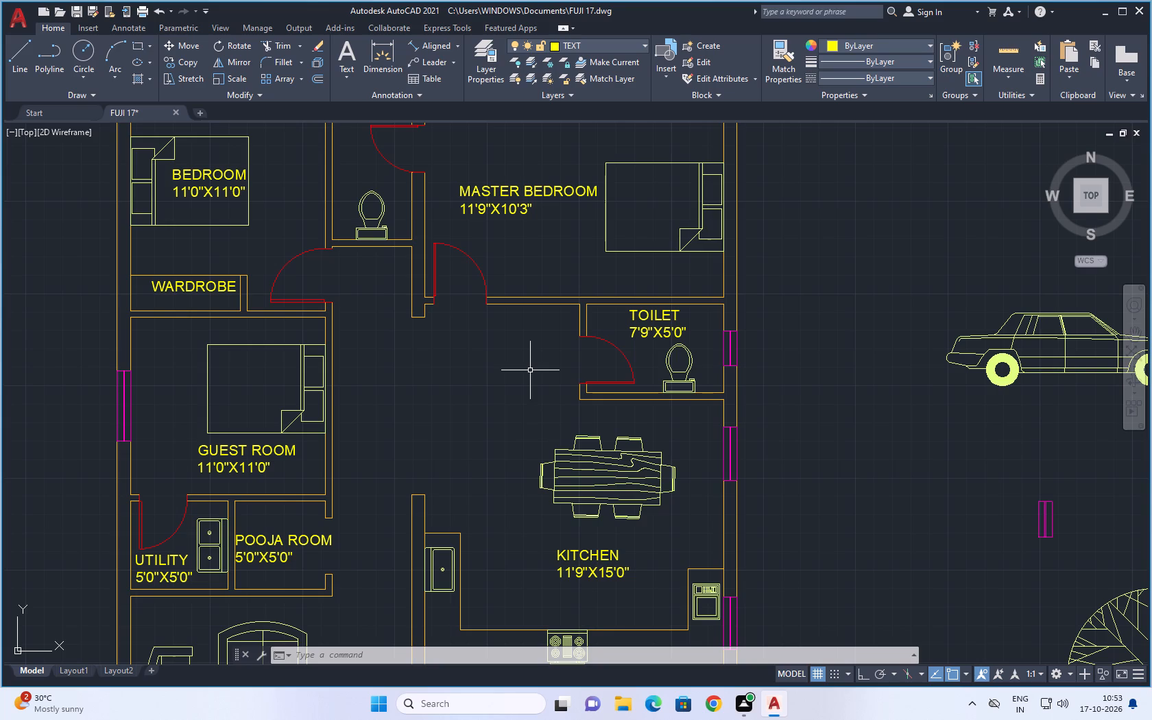
click(644, 331)
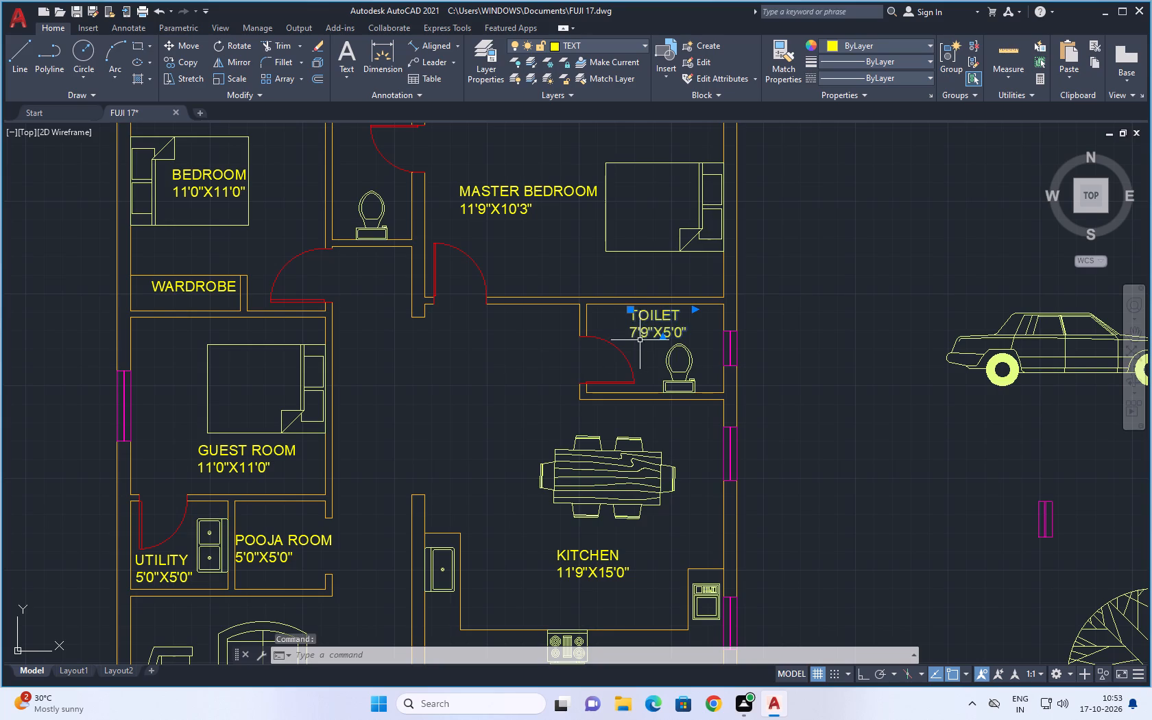
key(c)
key(o)
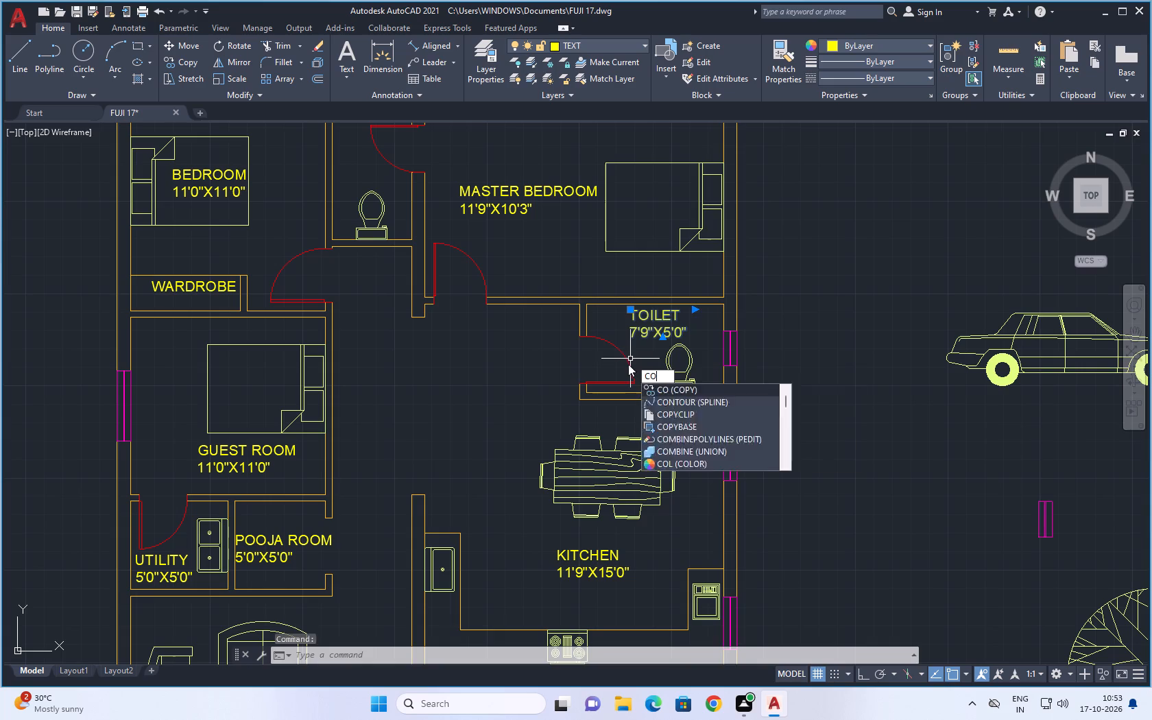
key(space)
click(634, 313)
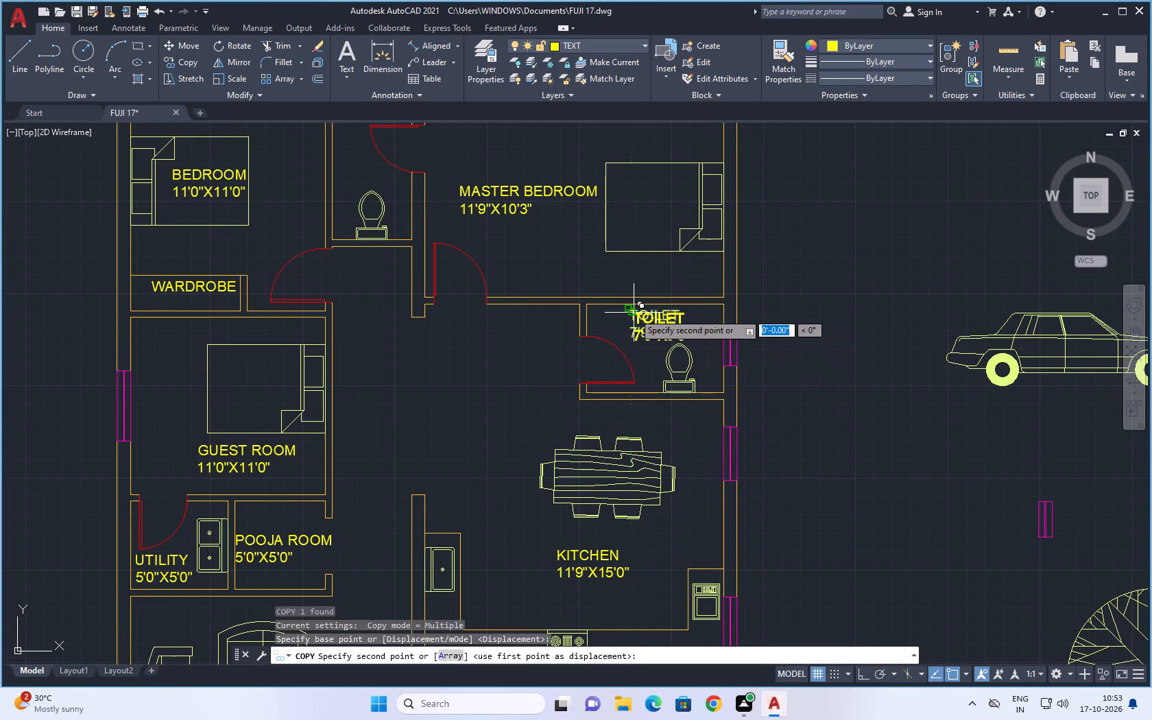
scroll(362, 274, down, 2)
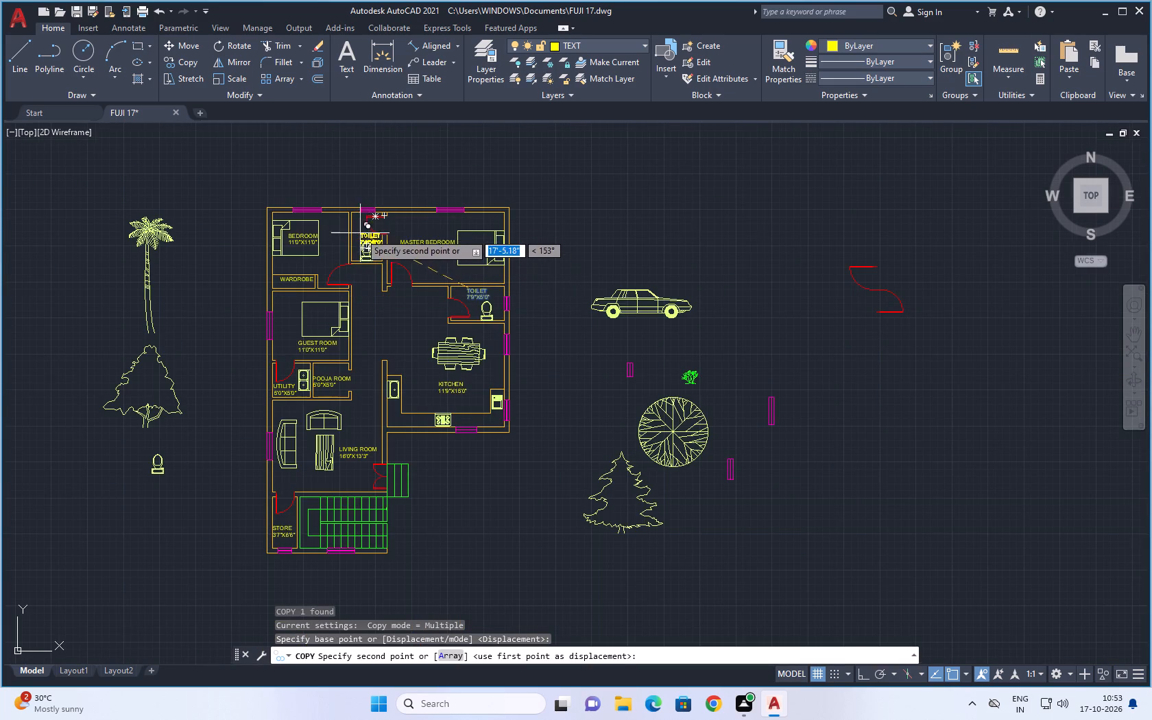
scroll(360, 233, up, 6)
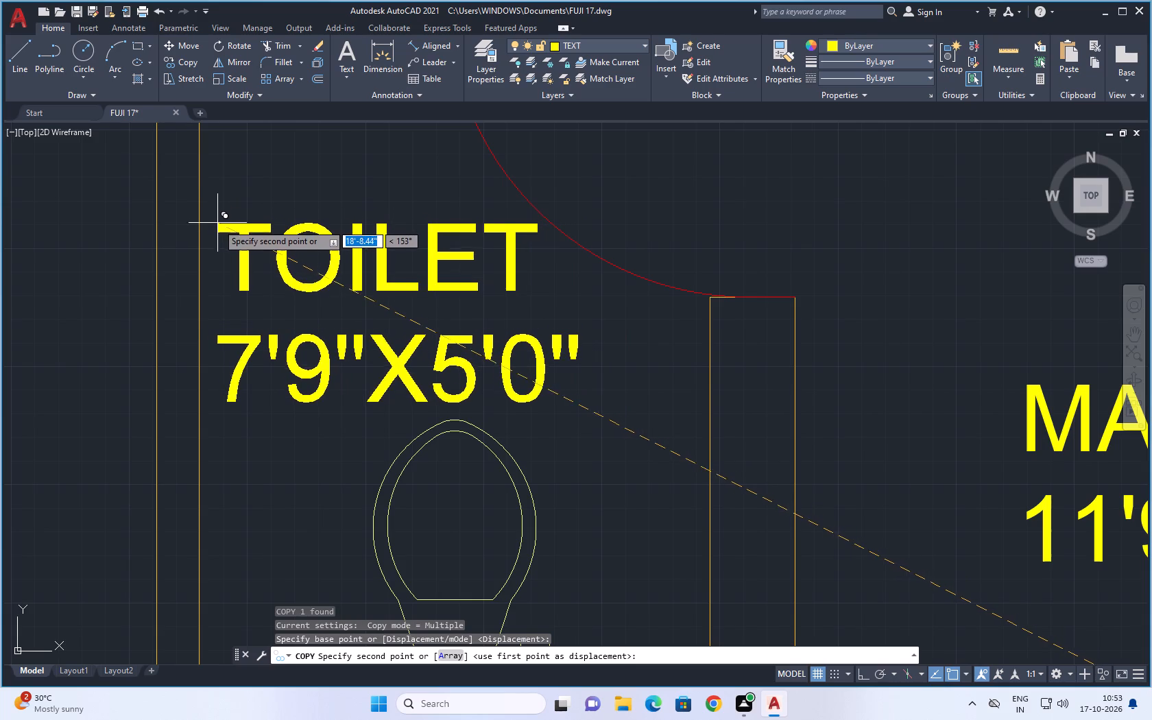
click(215, 231)
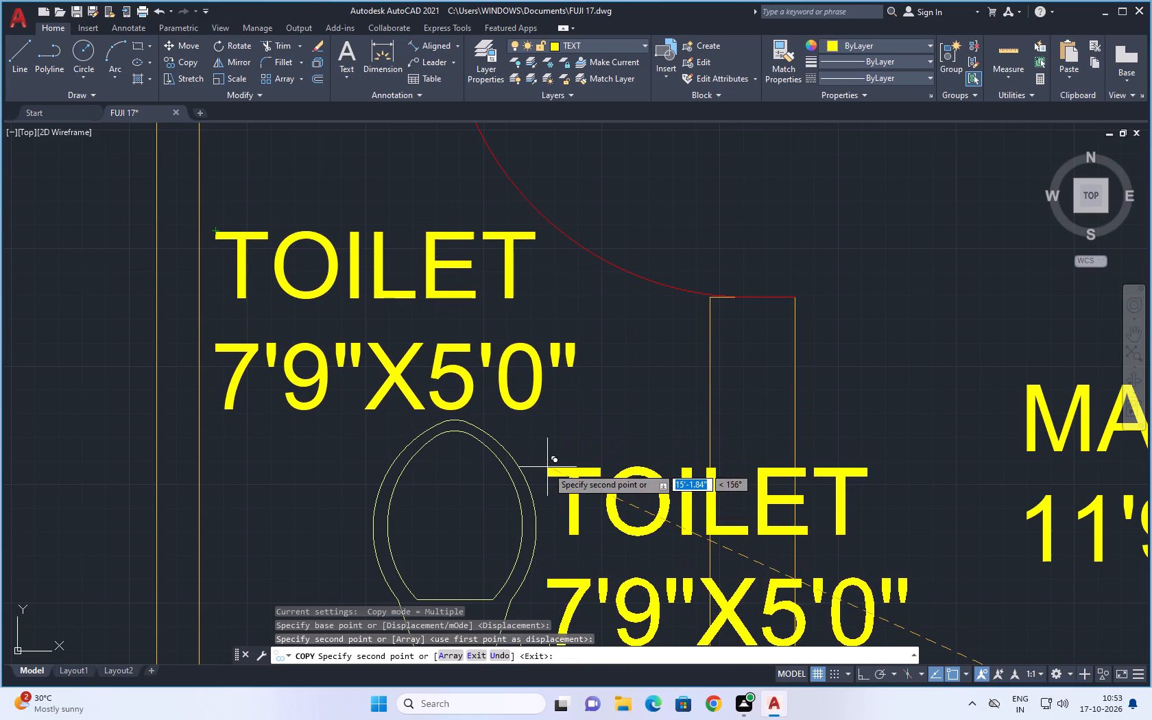
Change the size line of the copied TOILET label between the two northern bedrooms to 4'6"X7'0".
key(Escape)
key(Escape)
double_click(528, 396)
key(Escape)
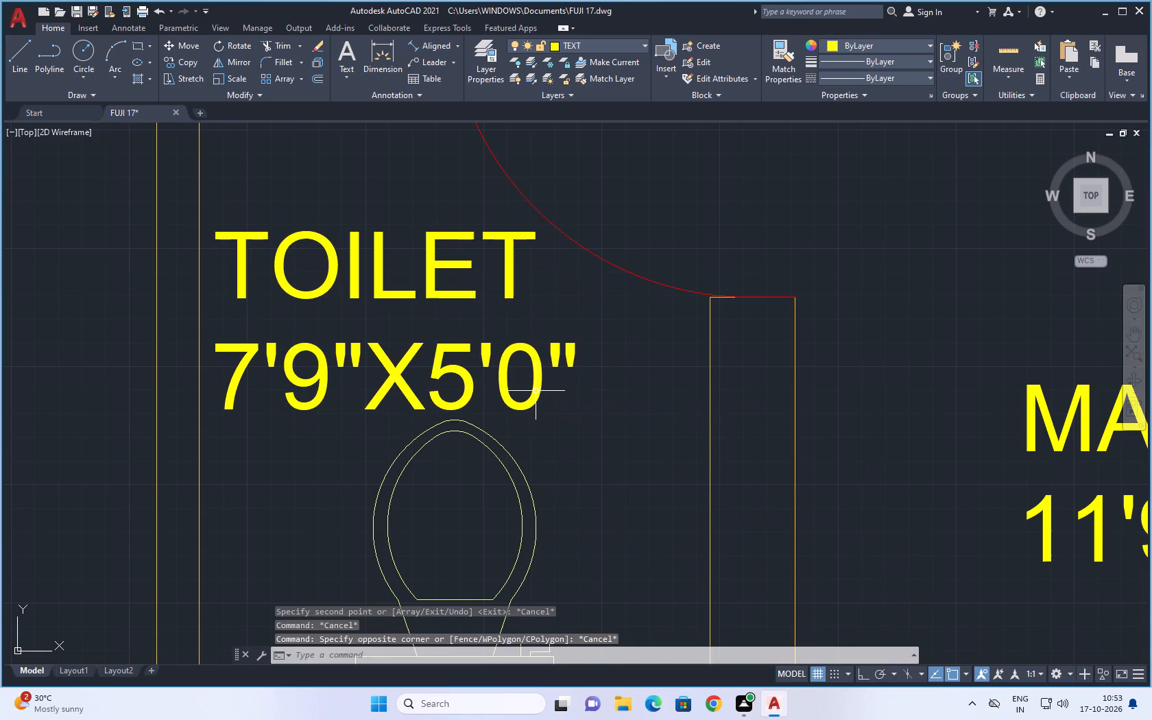
double_click(536, 391)
key(Escape)
double_click(535, 359)
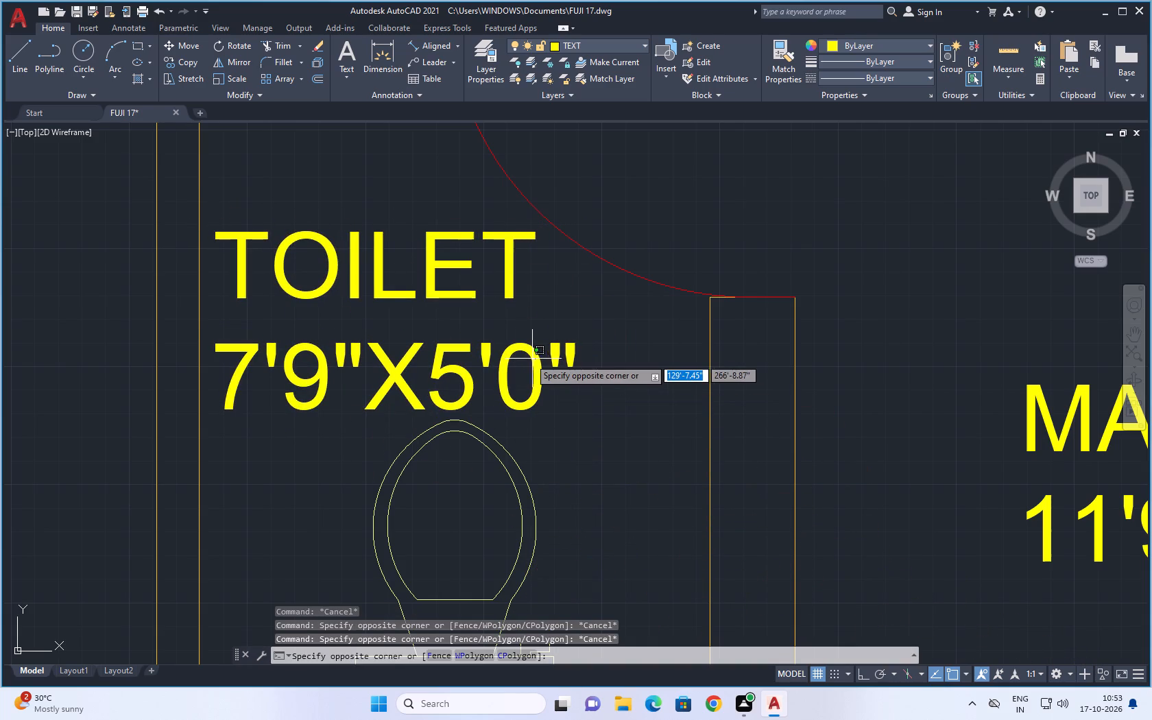
key(Escape)
scroll(514, 356, down, 2)
click(510, 328)
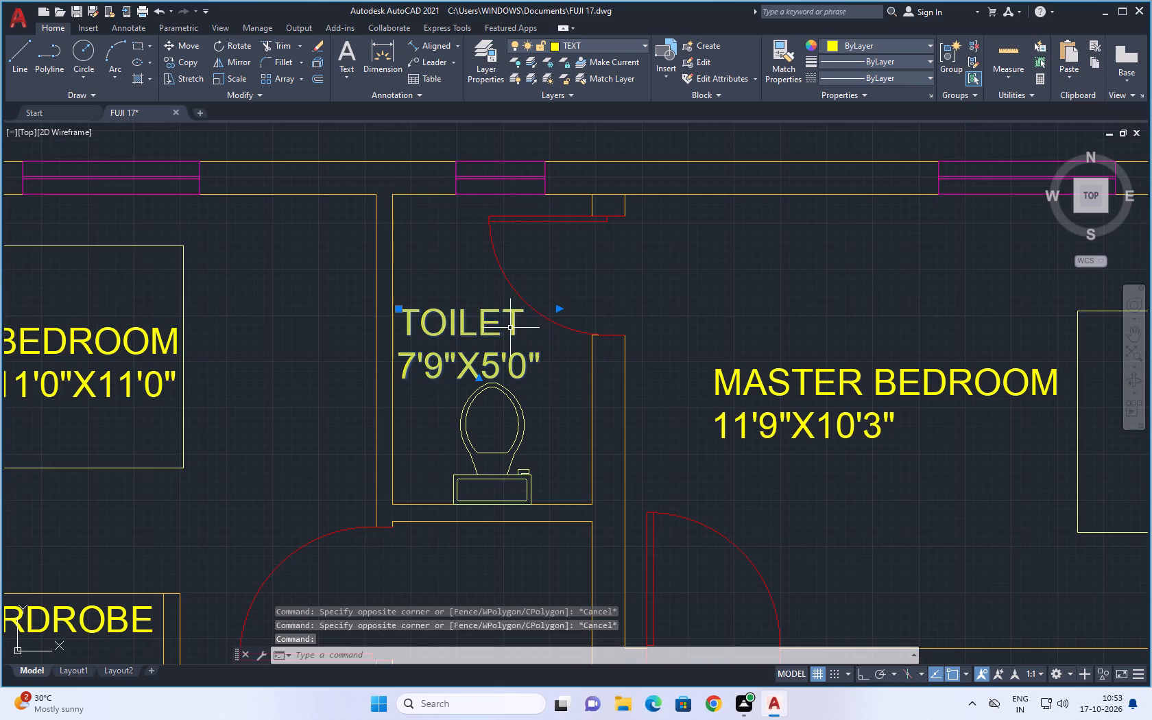
double_click(538, 357)
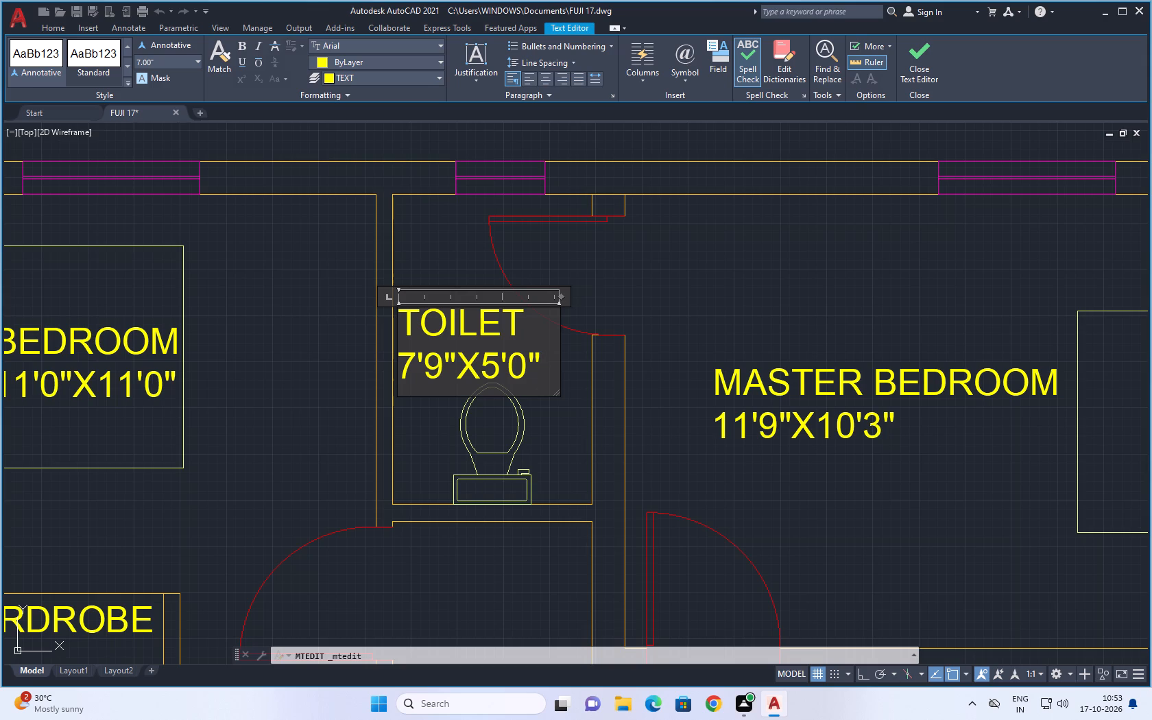
key(BackSpace)
key(BackSpace)
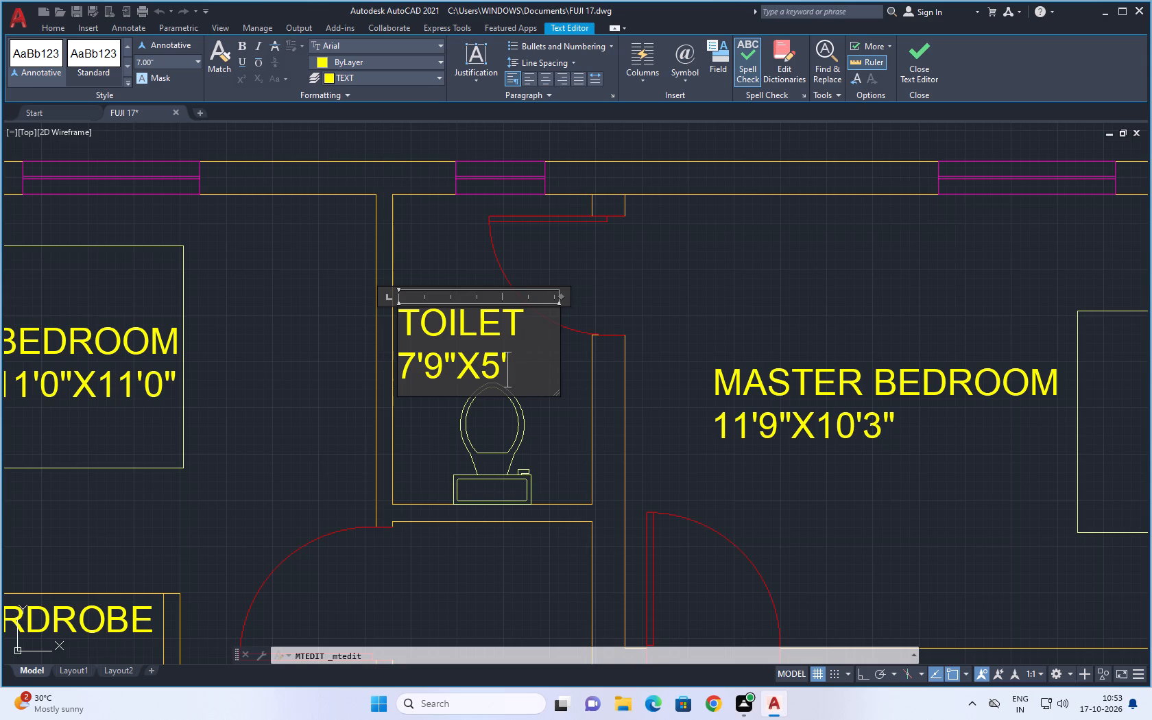
key(BackSpace)
key(BackSpace)
key(BackSpace)
key(BackSpace)
key(BackSpace)
key(BackSpace)
key(BackSpace)
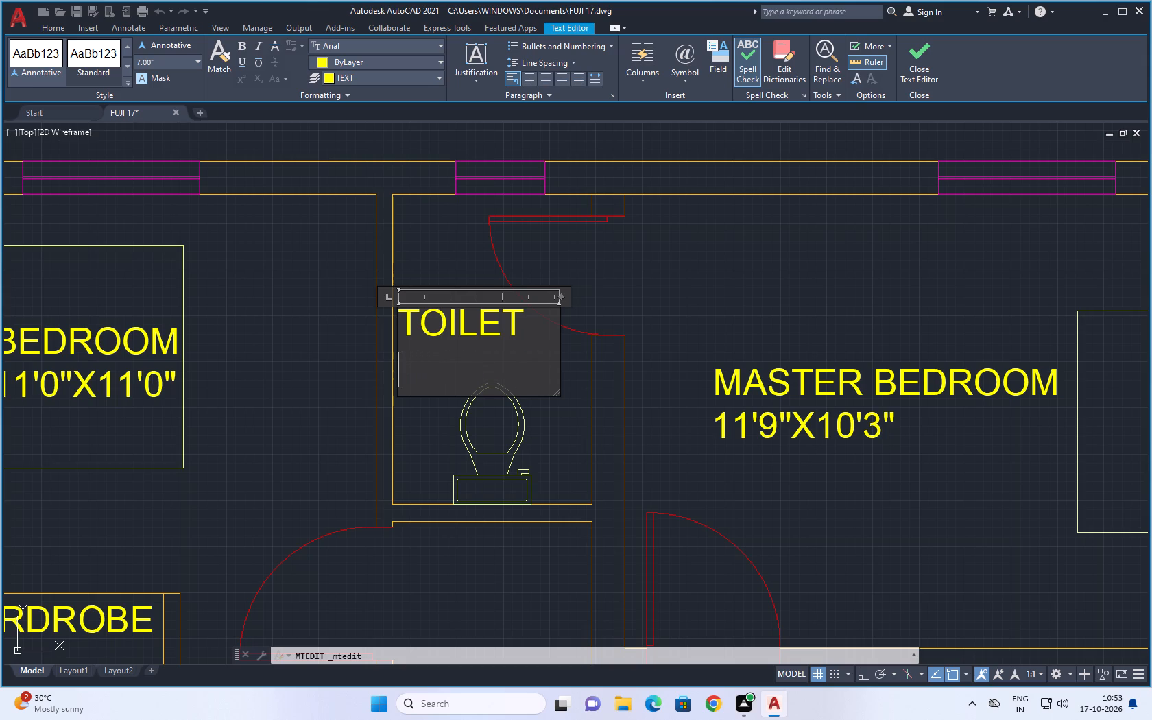
text(4'6)
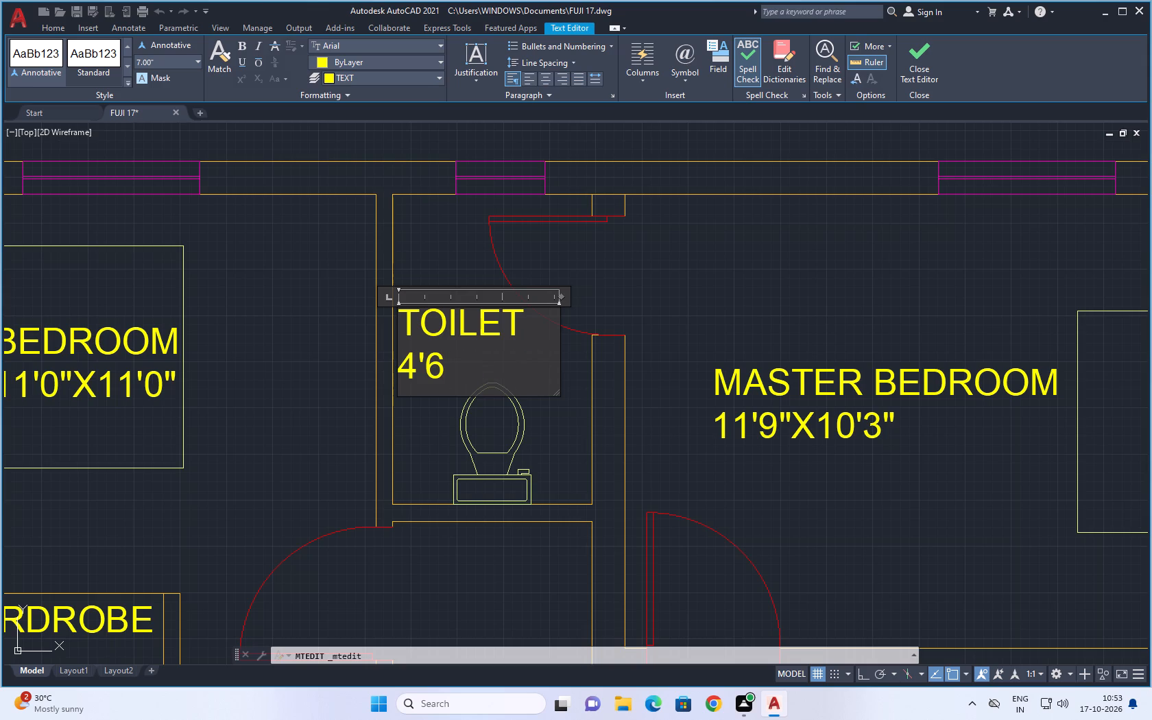
key(shift+quotedbl)
key(x)
text(7'0")
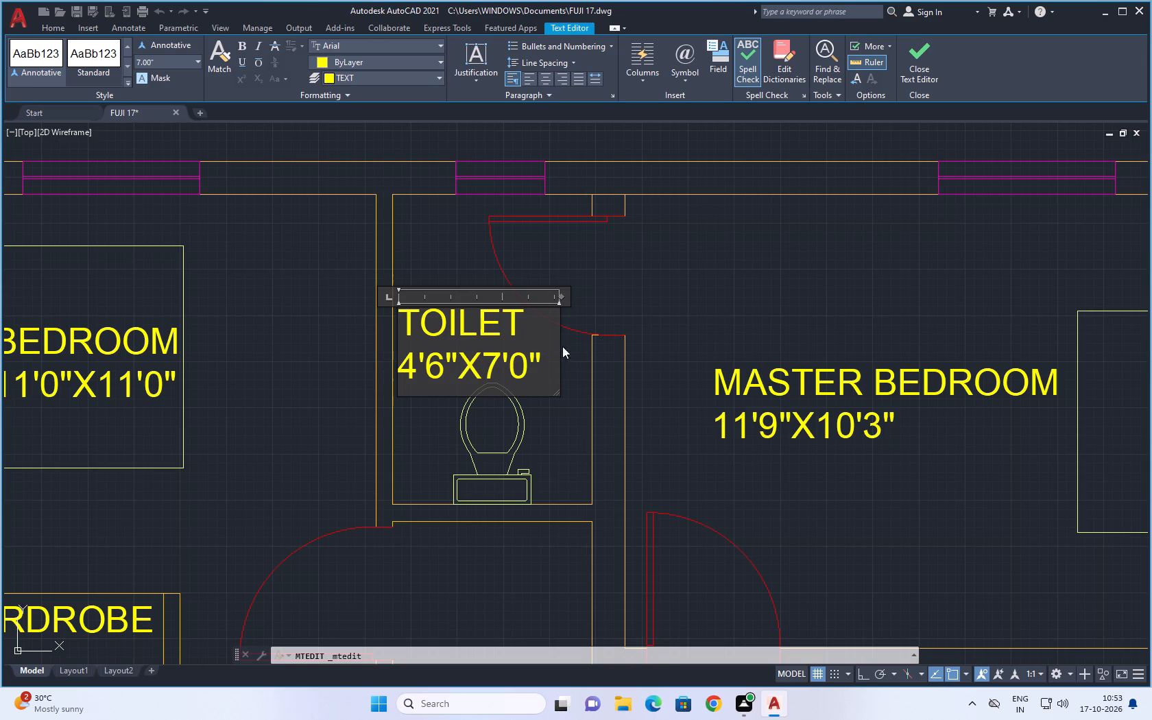
click(636, 304)
Offset the inner line of the master bedroom's south wall 2' north into the room.
scroll(668, 370, down, 2)
middle_drag(687, 433, 626, 317)
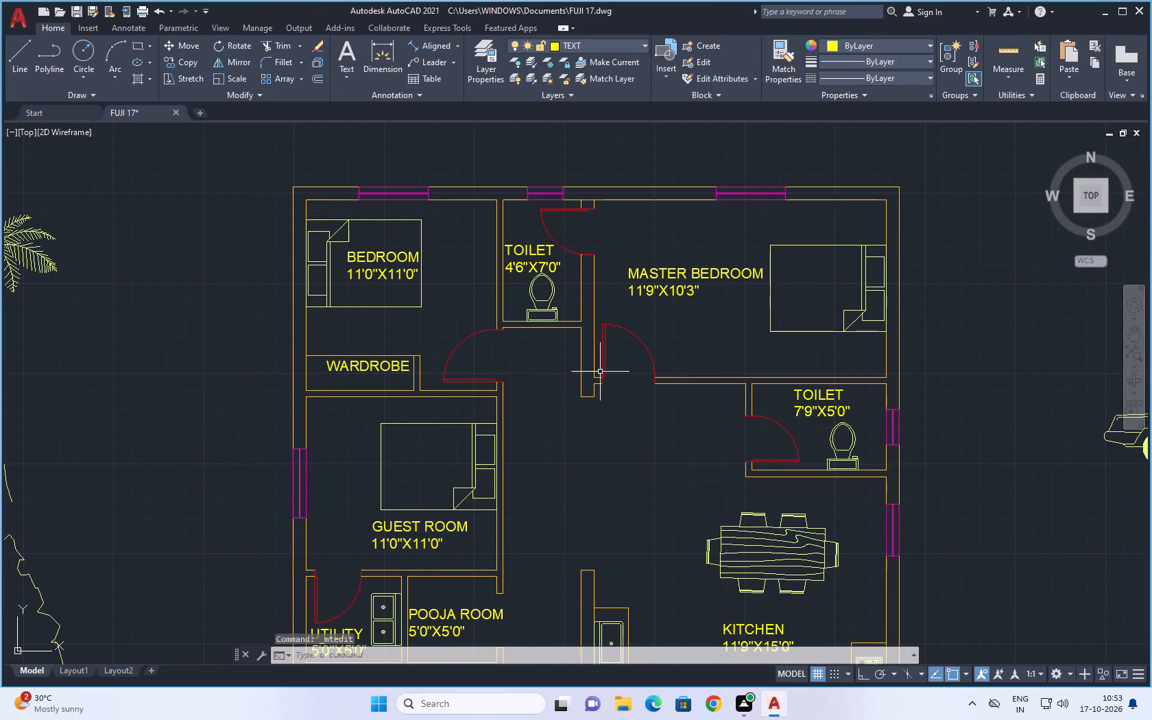
middle_drag(571, 451, 535, 461)
middle_drag(628, 457, 540, 488)
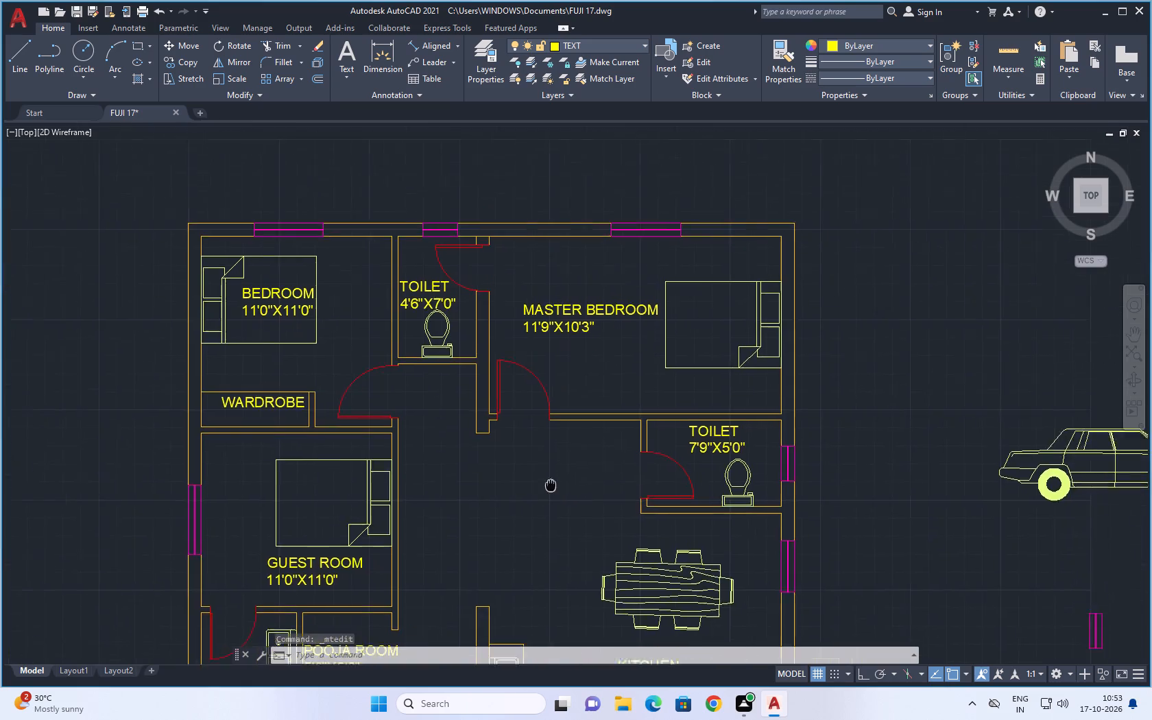
middle_drag(540, 488, 451, 514)
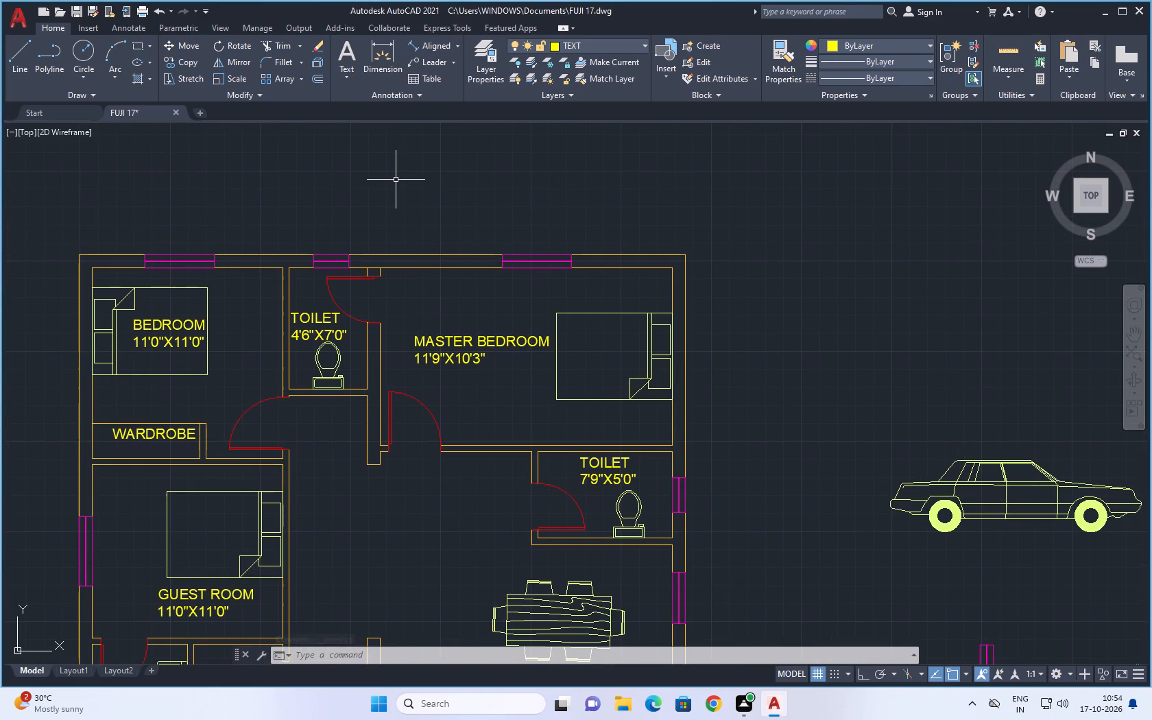
key(o)
key(Return)
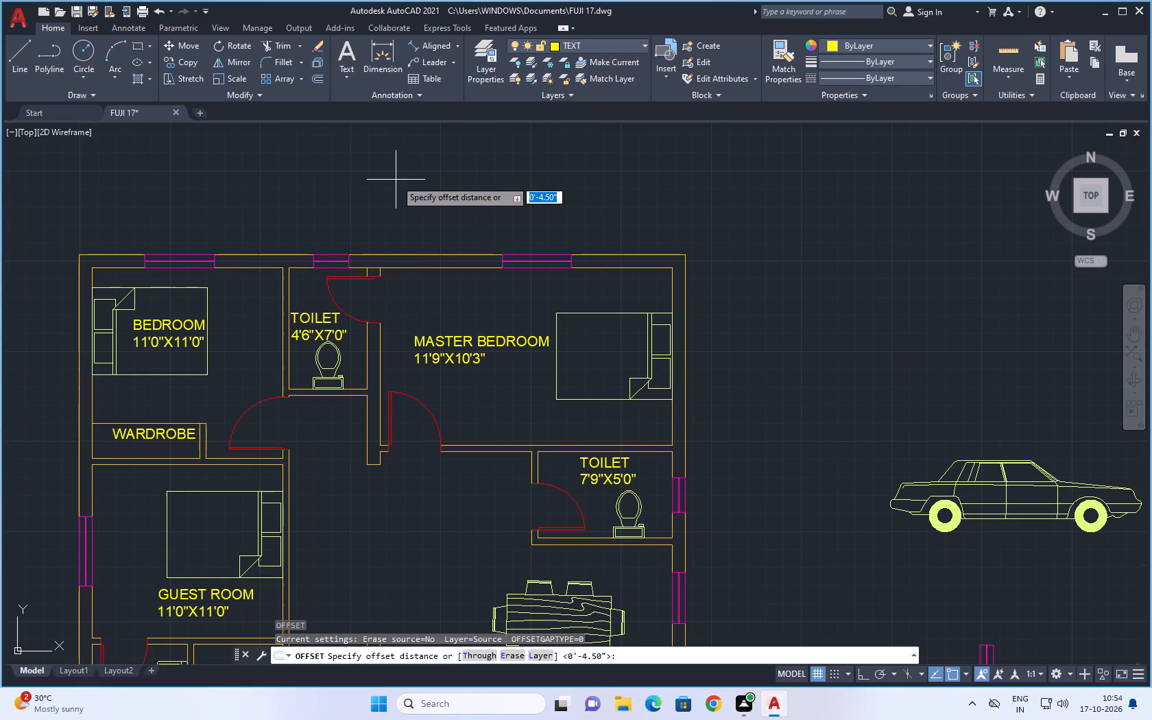
text(2')
key(Return)
scroll(562, 440, up, 1)
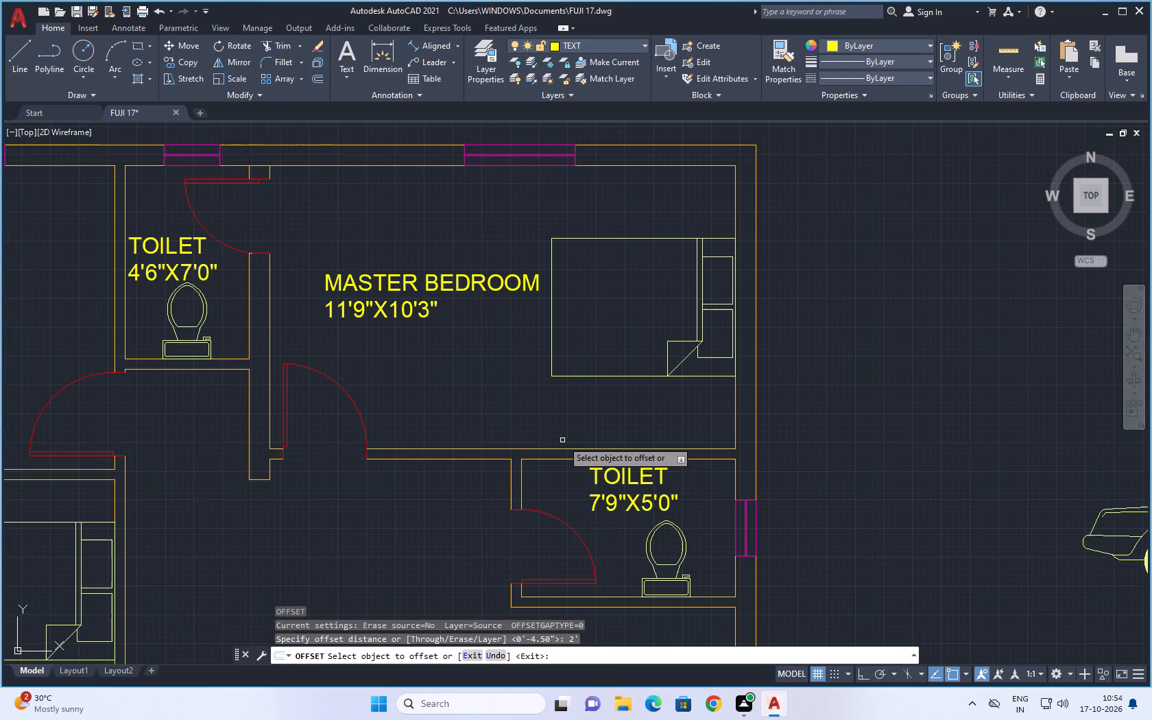
click(578, 449)
click(597, 410)
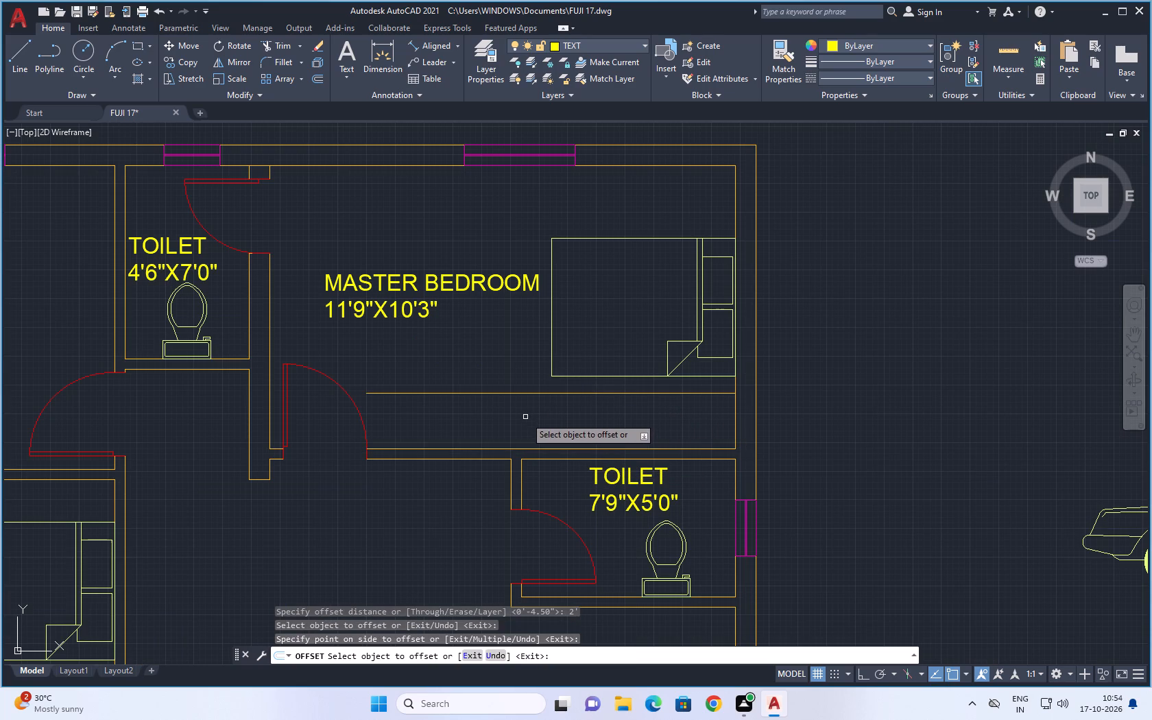
scroll(490, 420, up, 1)
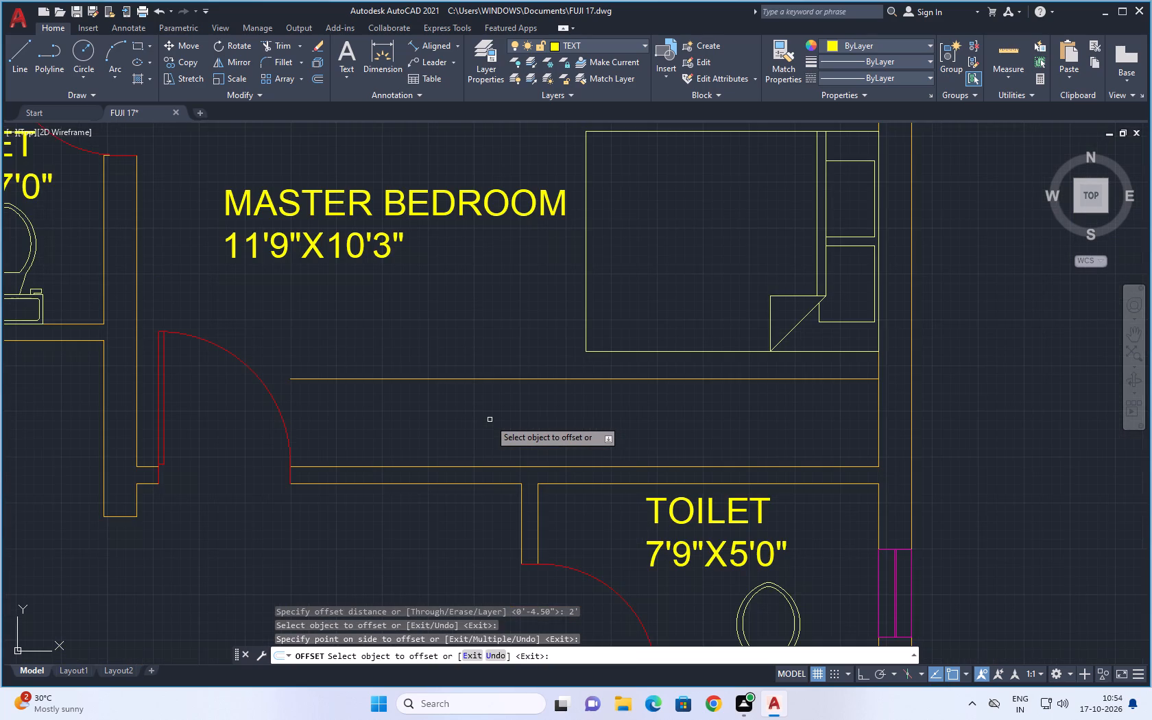
scroll(486, 422, down, 4)
middle_drag(599, 434, 605, 386)
scroll(606, 385, down, 1)
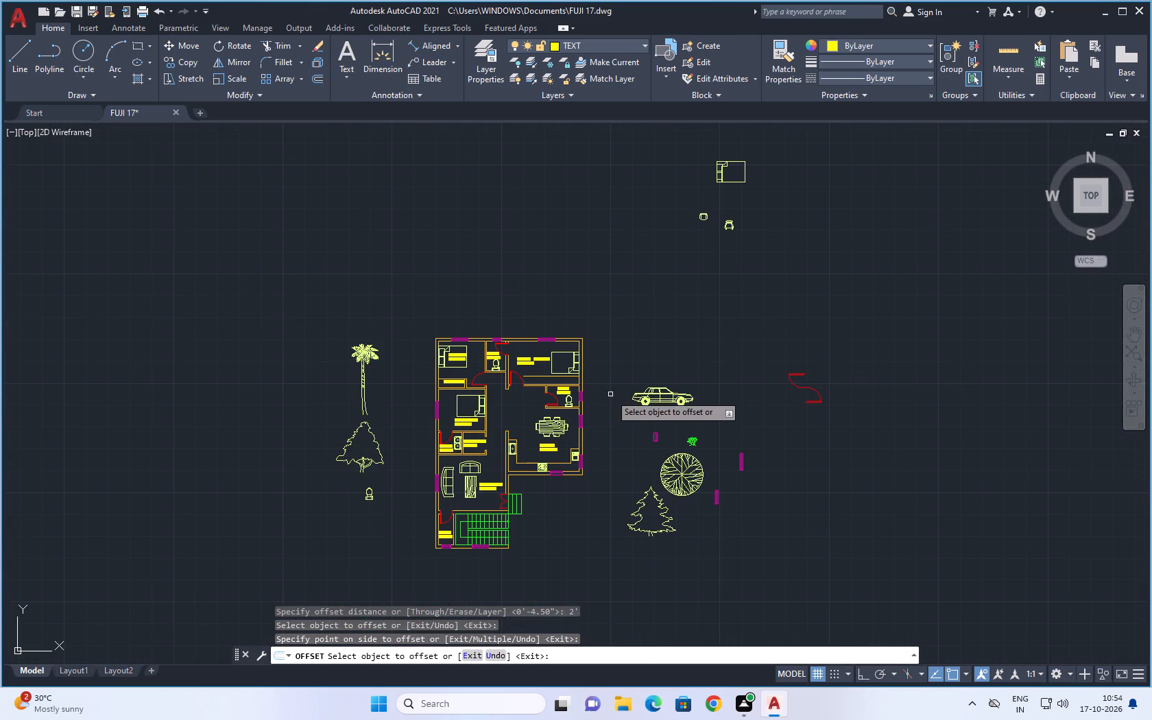
middle_drag(610, 394, 606, 355)
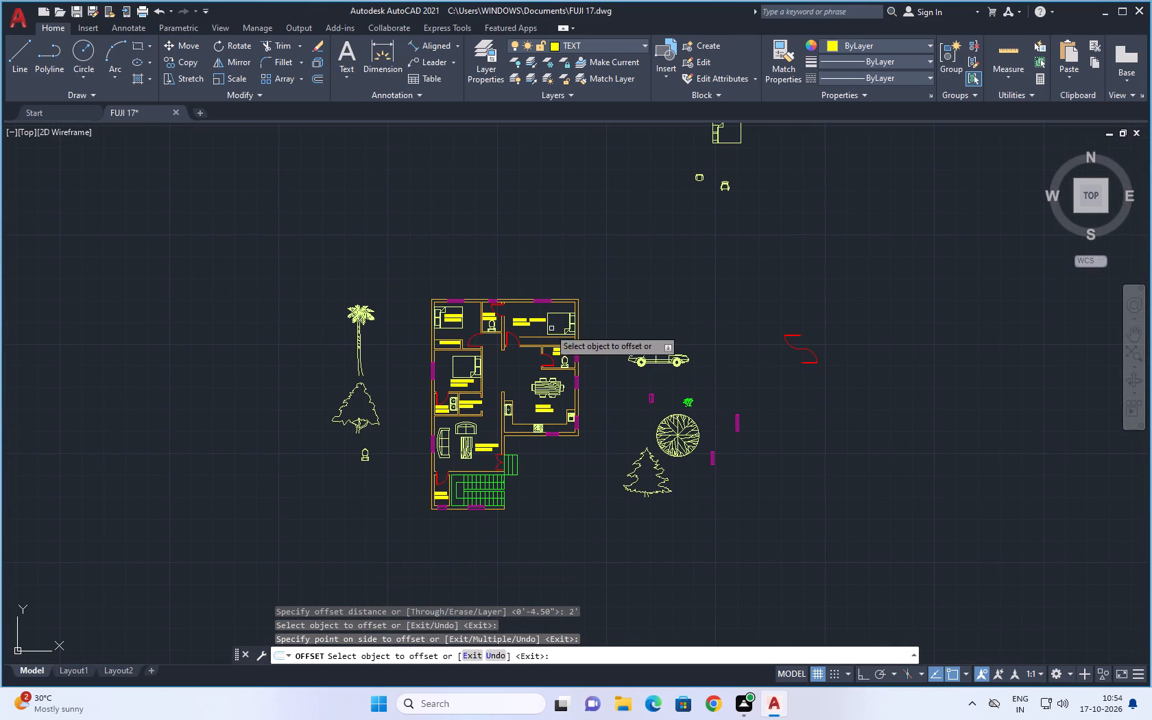
scroll(522, 324, up, 4)
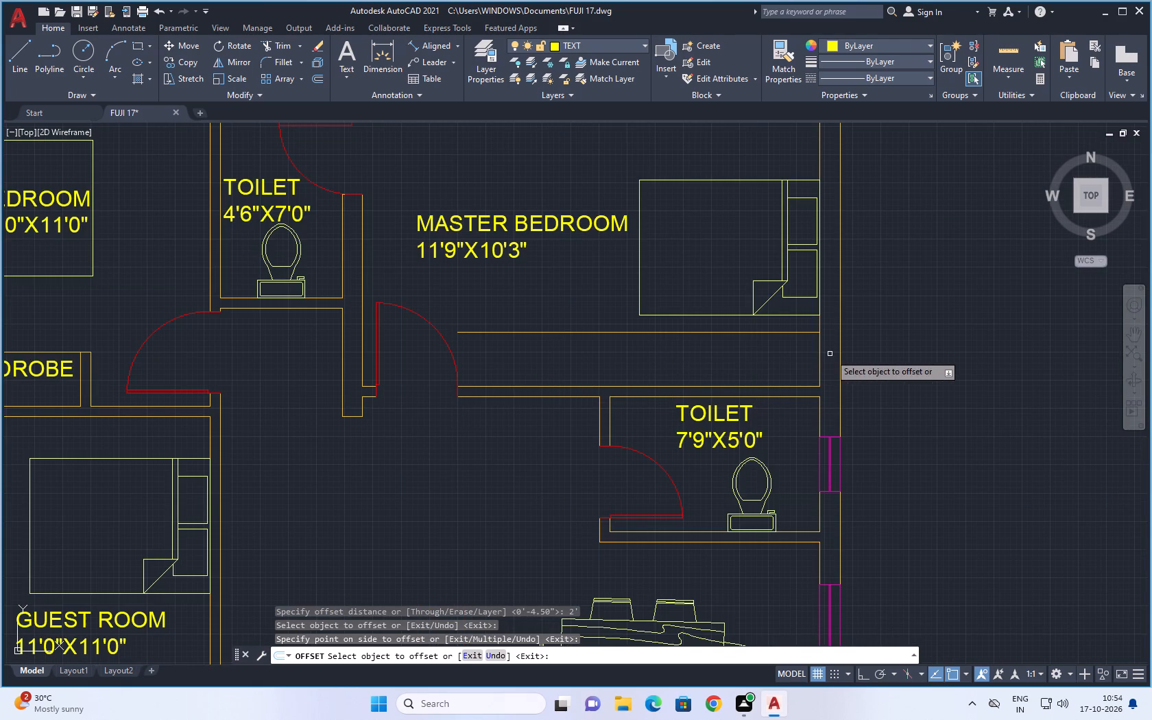
key(Escape)
key(Escape)
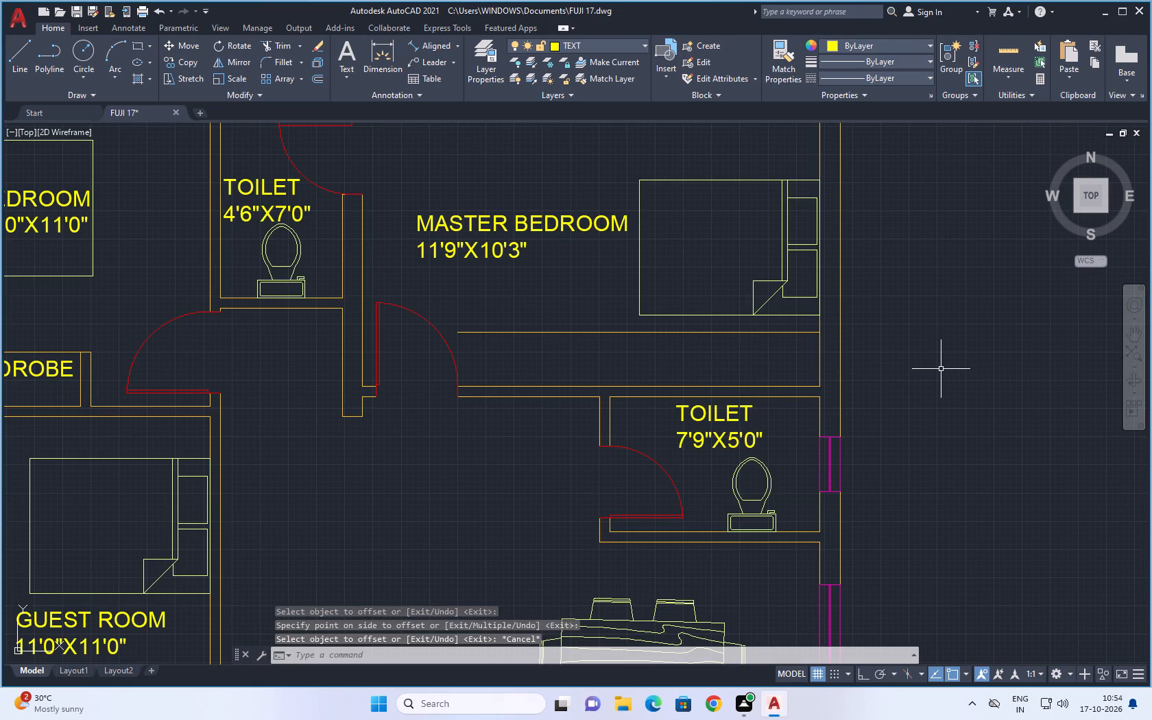
Copy the KITCHEN label straight south about 9'2" with Ortho on, into the open area outside the kitchen's south wall.
scroll(606, 385, down, 2)
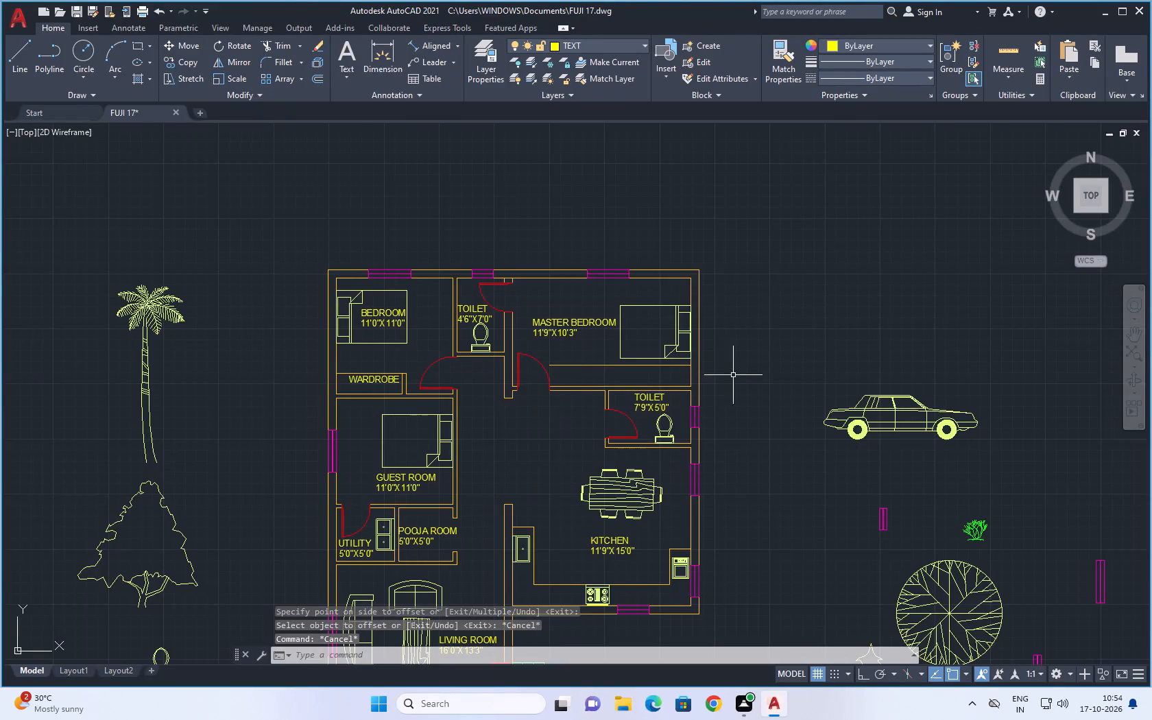
middle_drag(737, 375, 694, 329)
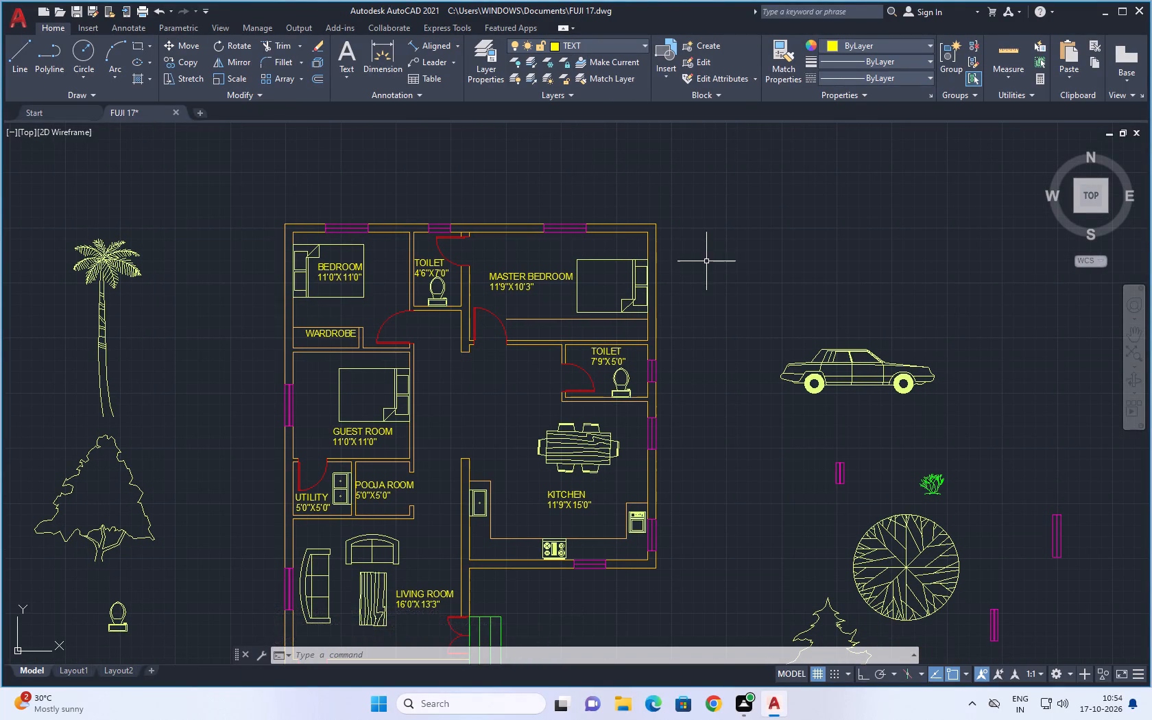
middle_drag(699, 252, 686, 188)
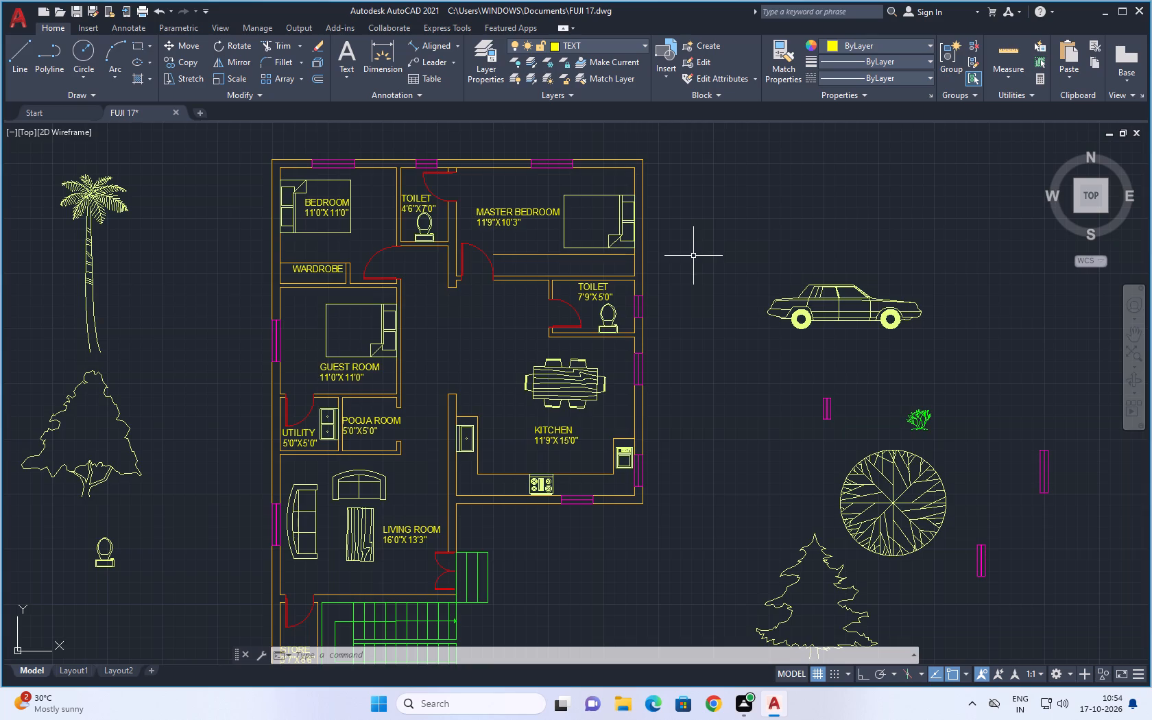
scroll(693, 256, down, 1)
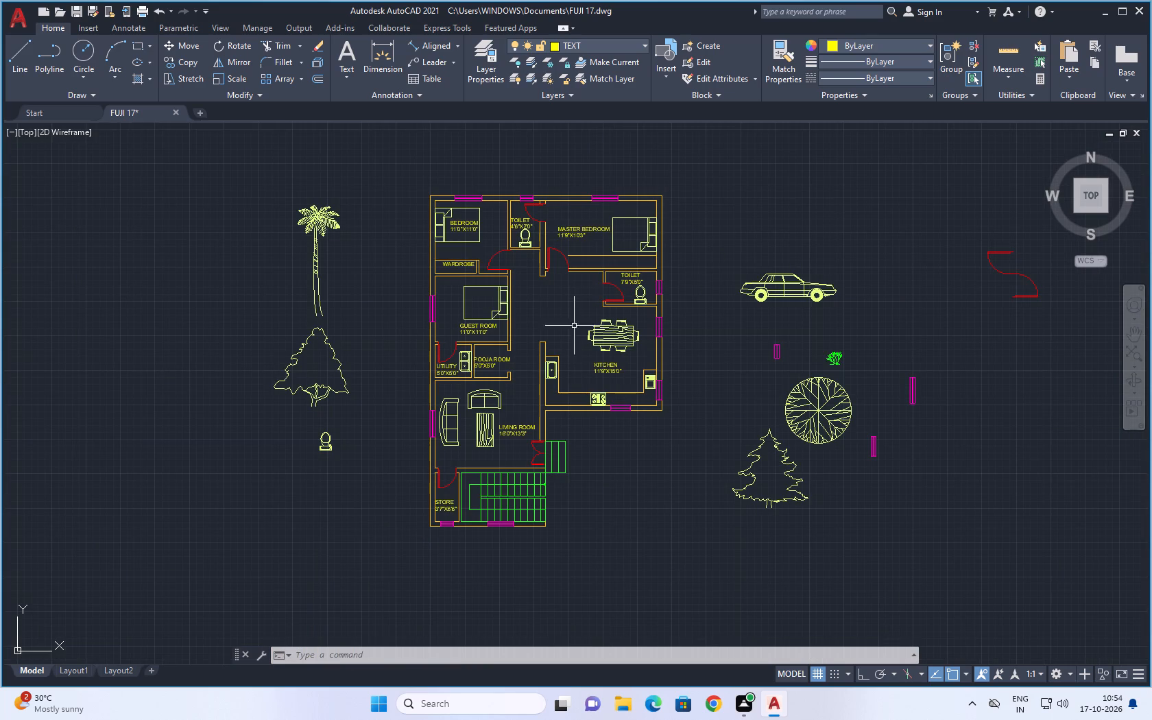
scroll(586, 357, up, 2)
click(619, 376)
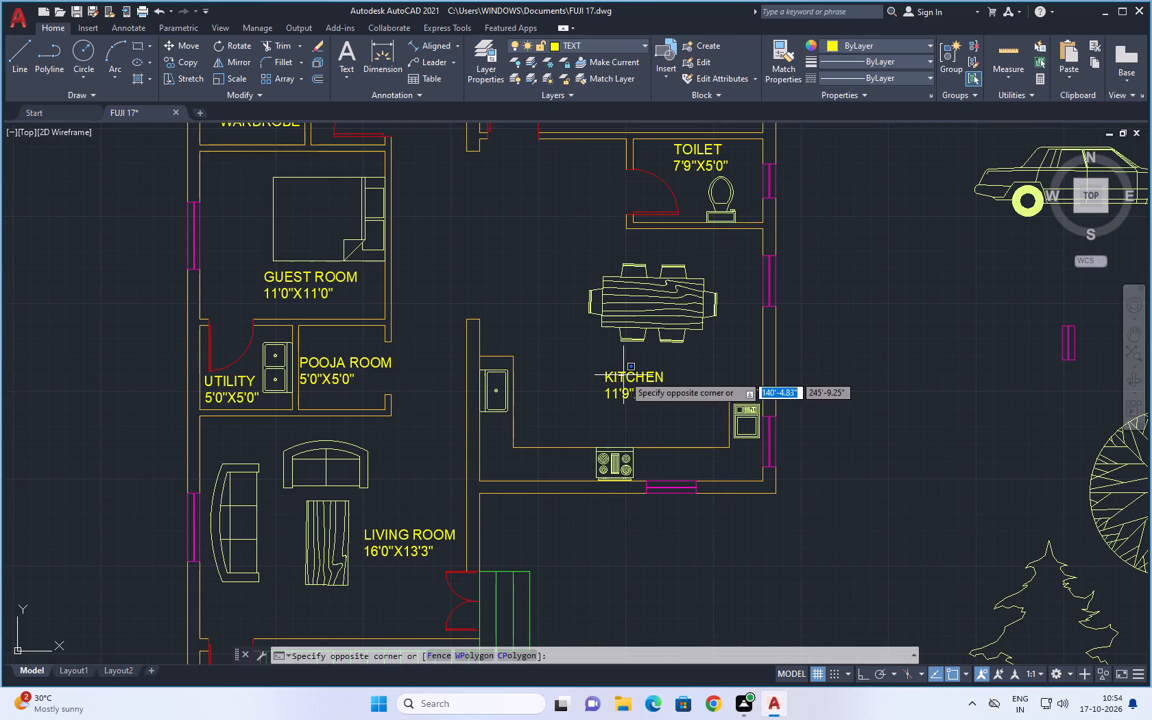
click(627, 376)
click(642, 379)
key(c)
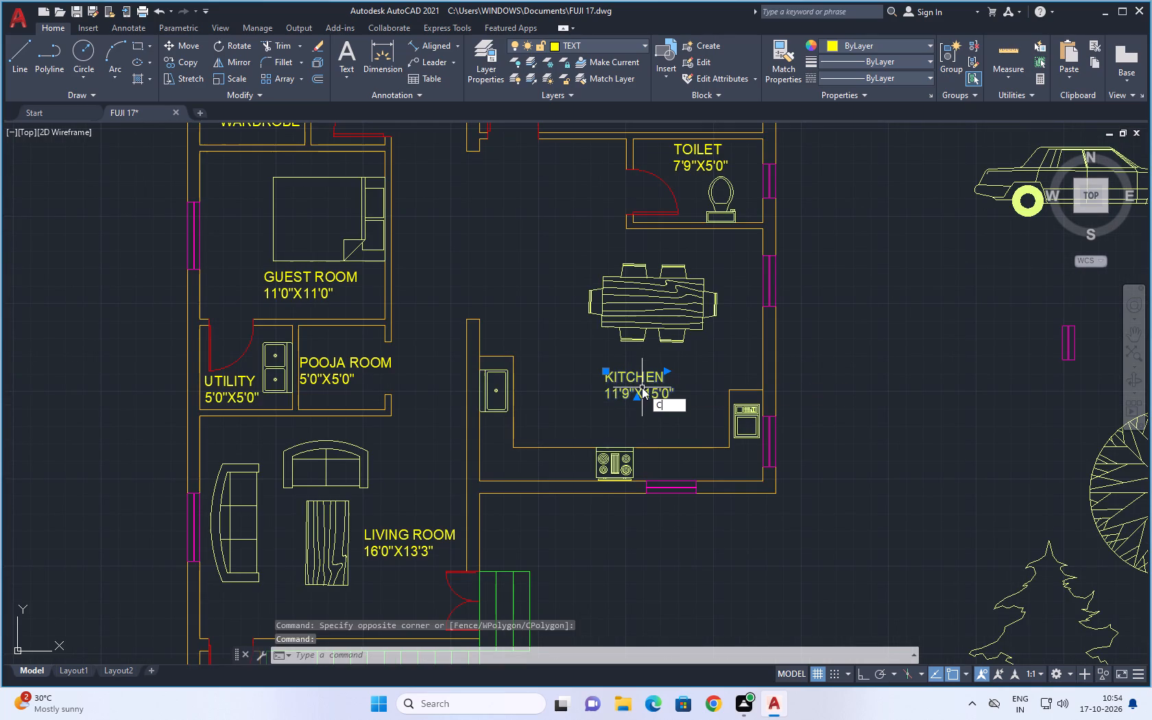
key(o)
key(space)
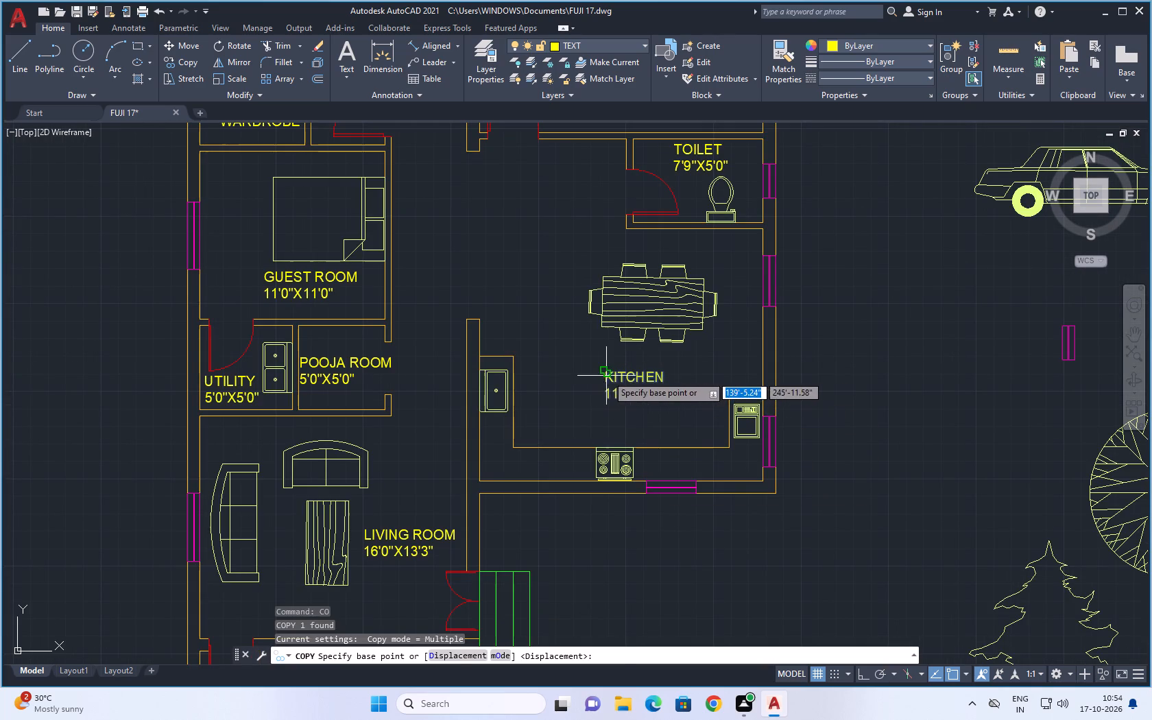
click(607, 375)
scroll(619, 532, down, 1)
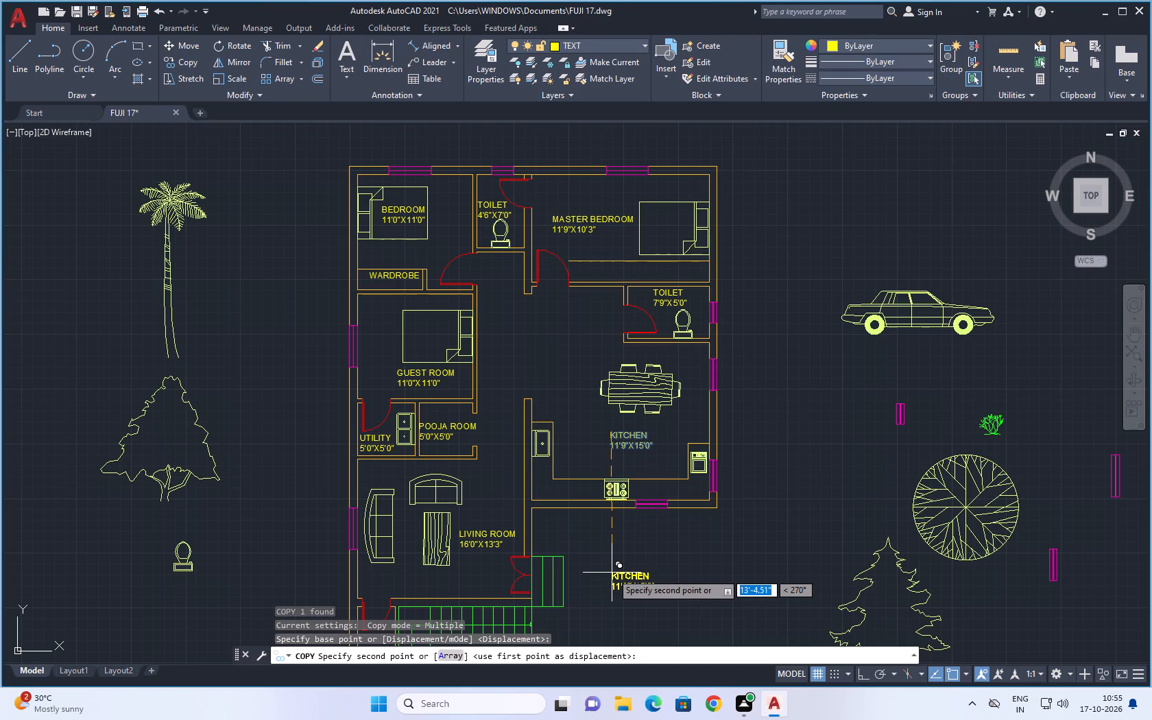
key(F8)
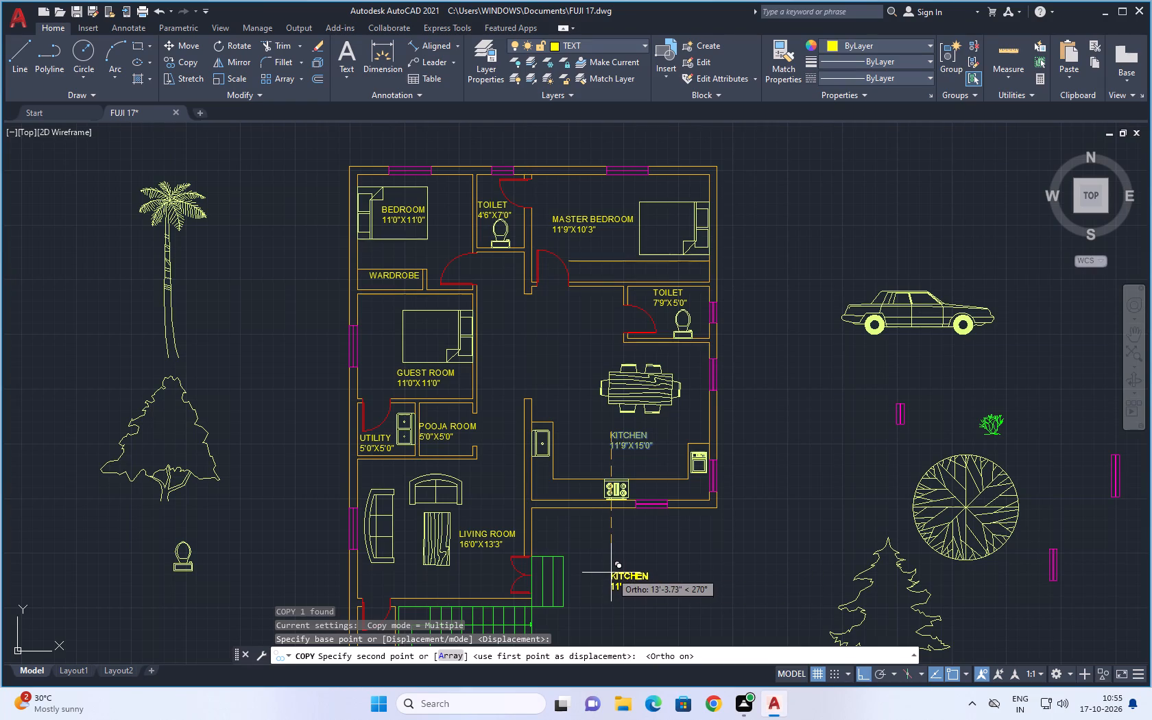
middle_drag(611, 575, 602, 483)
scroll(611, 575, down, 1)
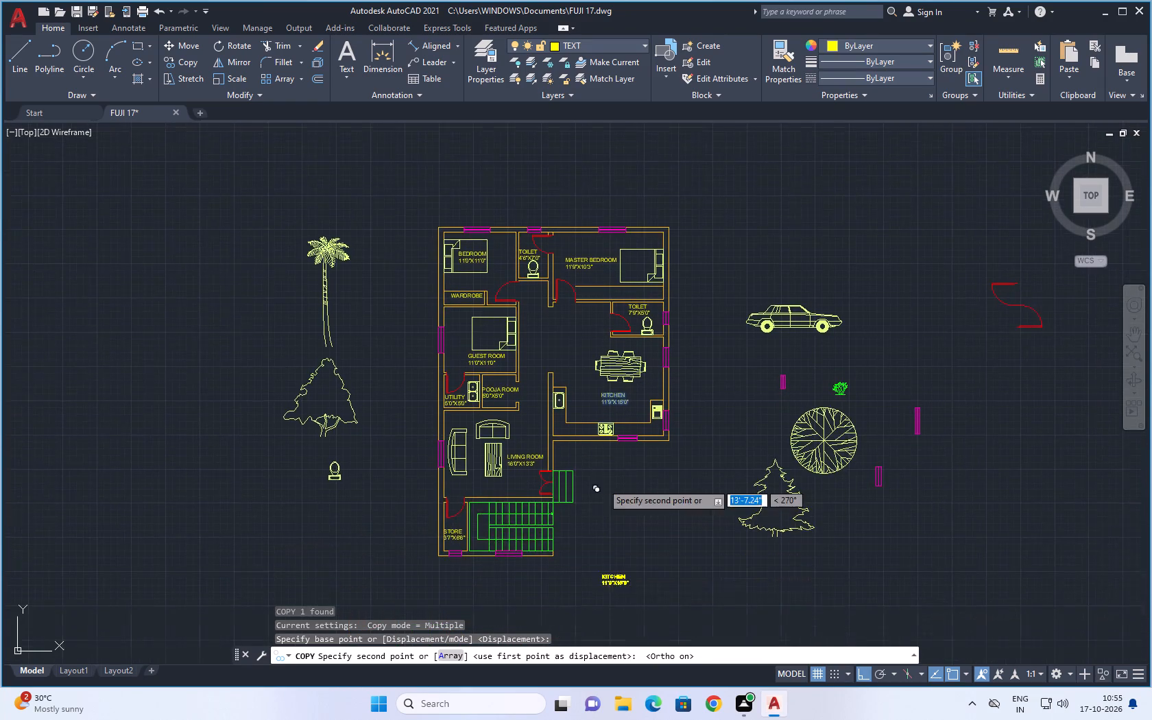
scroll(602, 483, up, 1)
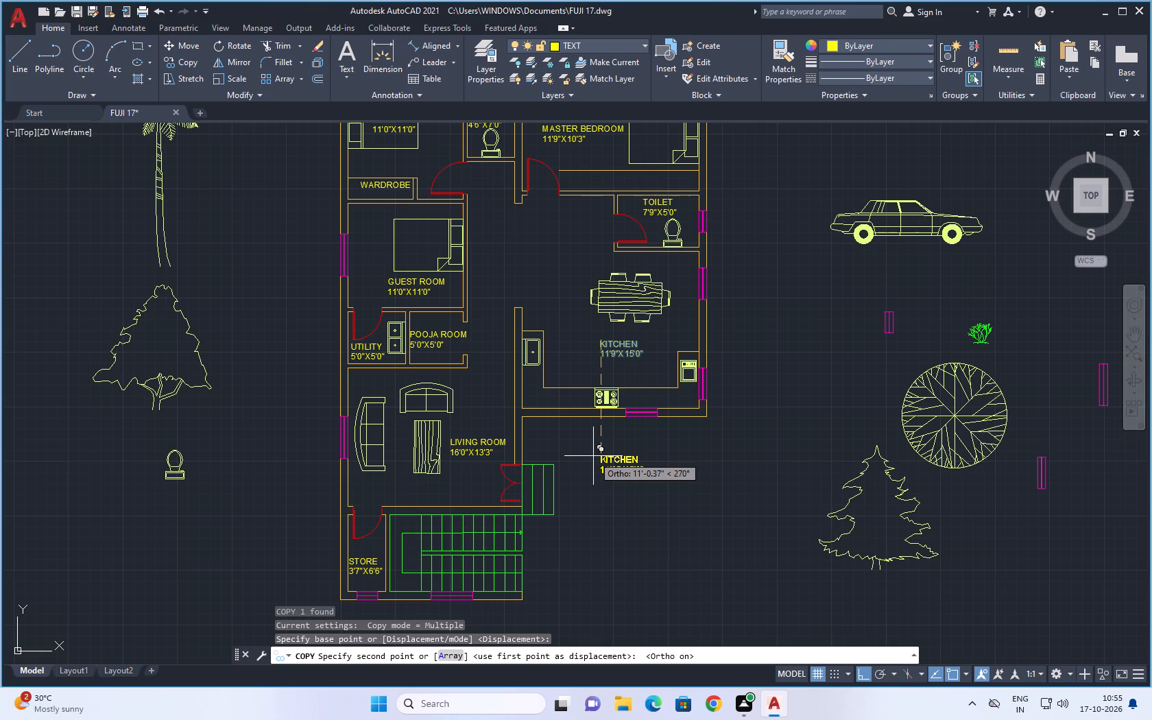
scroll(593, 456, up, 3)
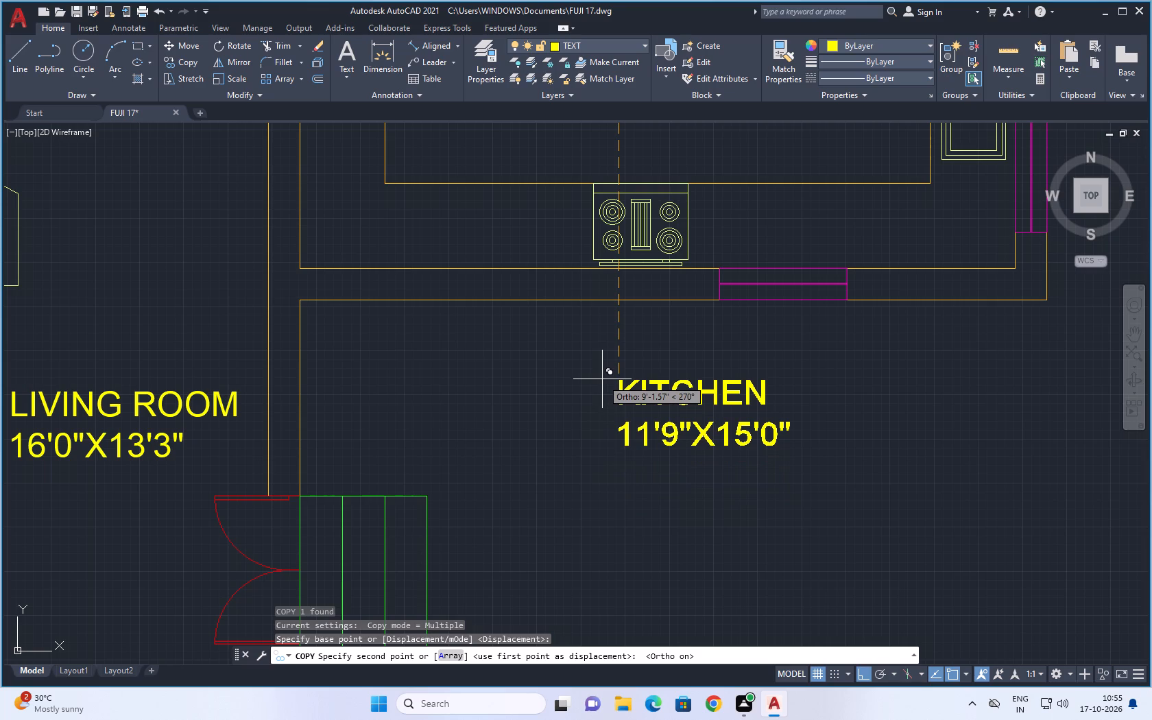
click(602, 379)
scroll(623, 435, down, 3)
scroll(675, 464, down, 2)
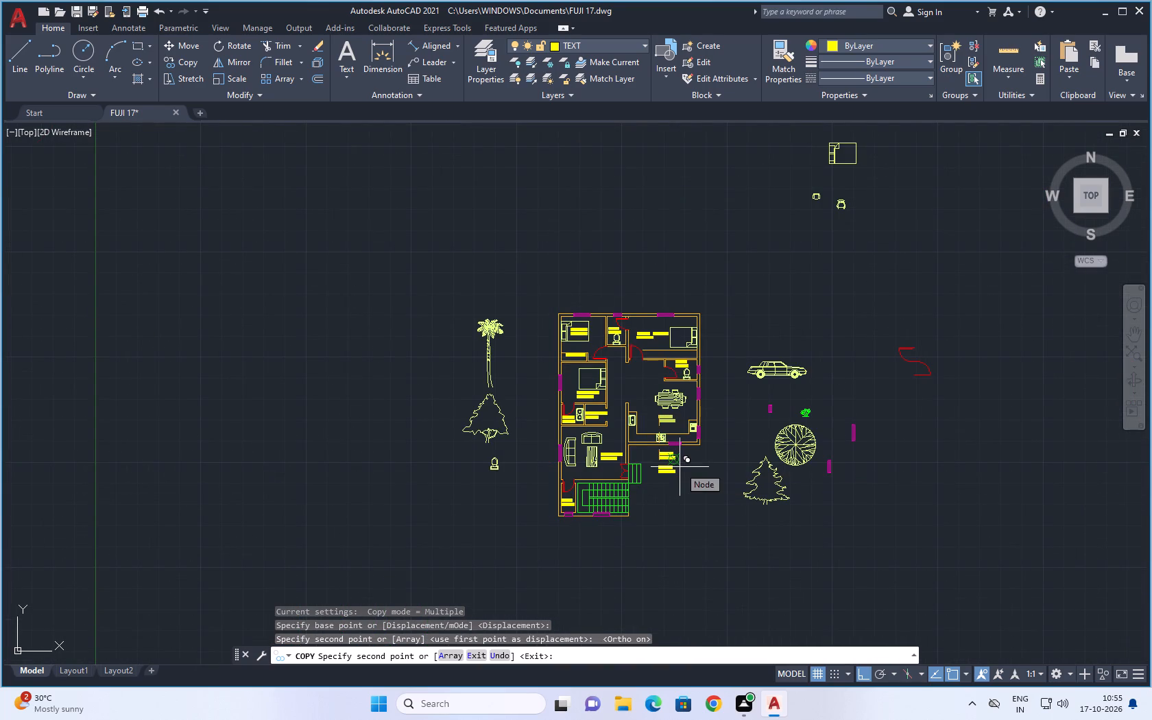
key(Escape)
key(Escape)
scroll(690, 465, up, 3)
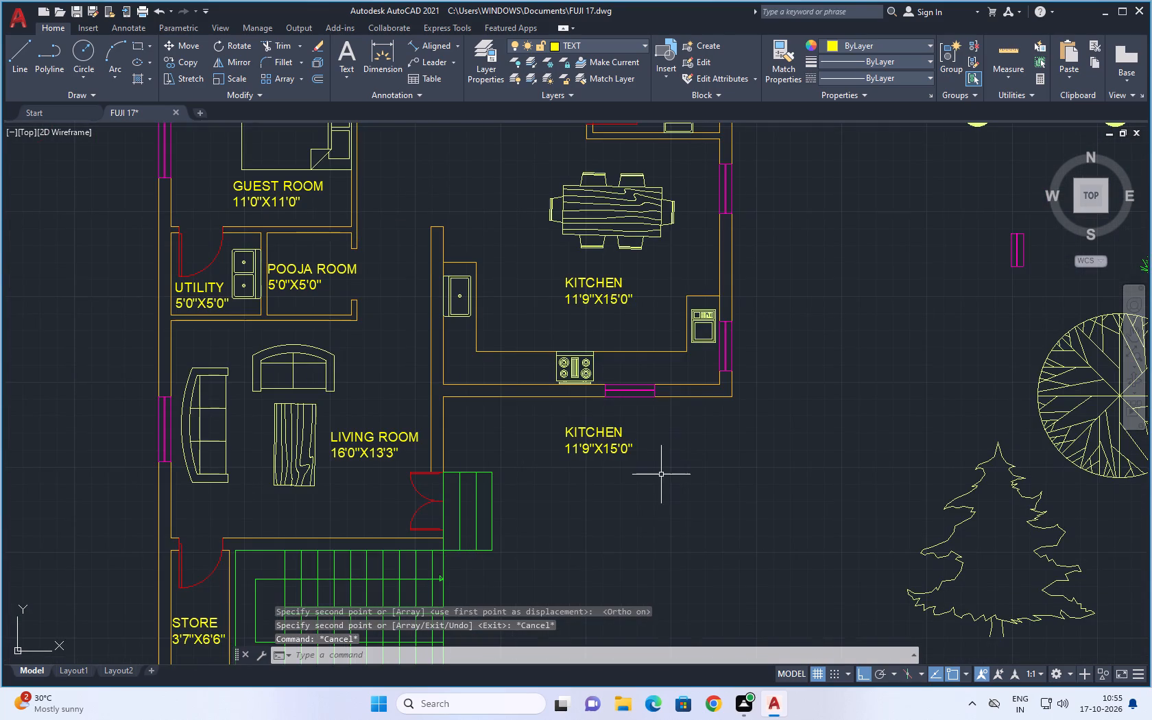
middle_drag(658, 453, 656, 499)
scroll(651, 495, up, 1)
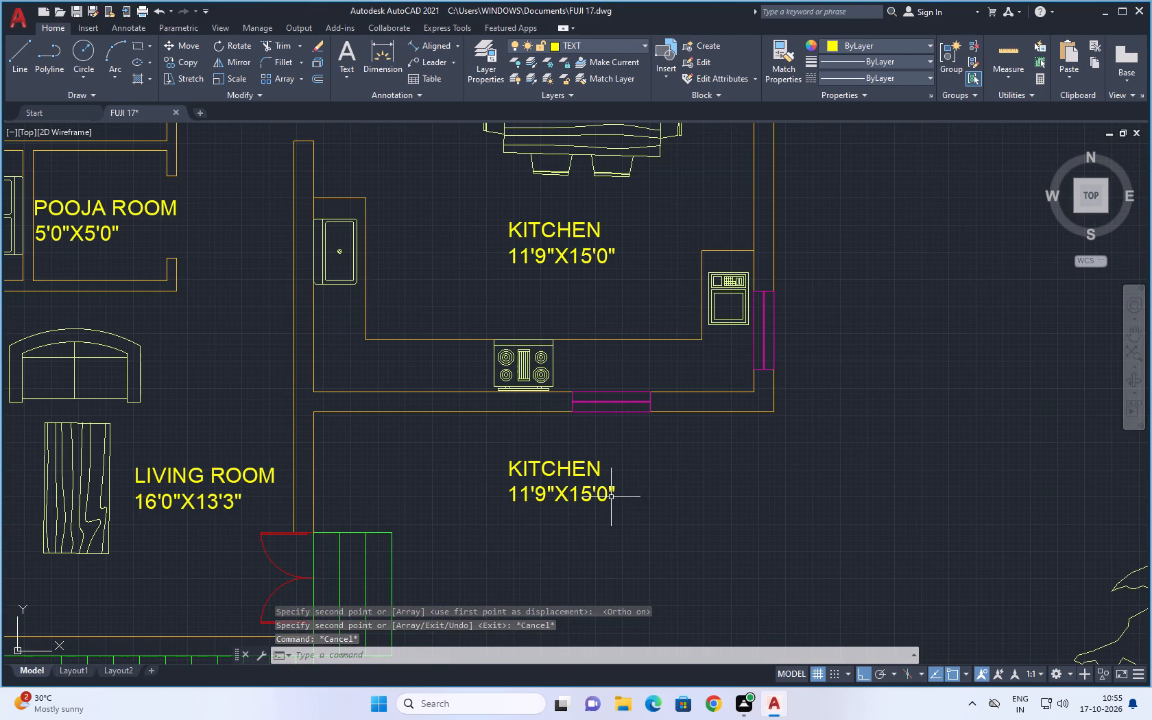
Replace the copied KITCHEN label south of the kitchen with OPEN PARKING and widen its text frame to fit the name on one line.
click(605, 491)
double_click(608, 494)
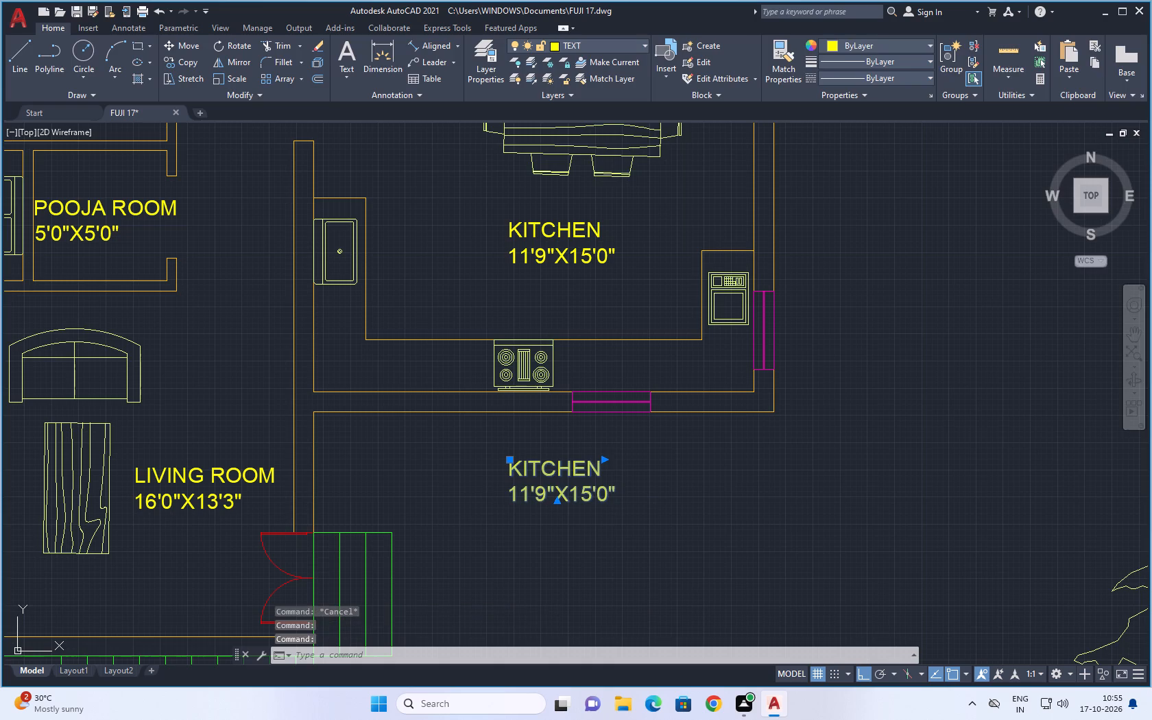
click(616, 492)
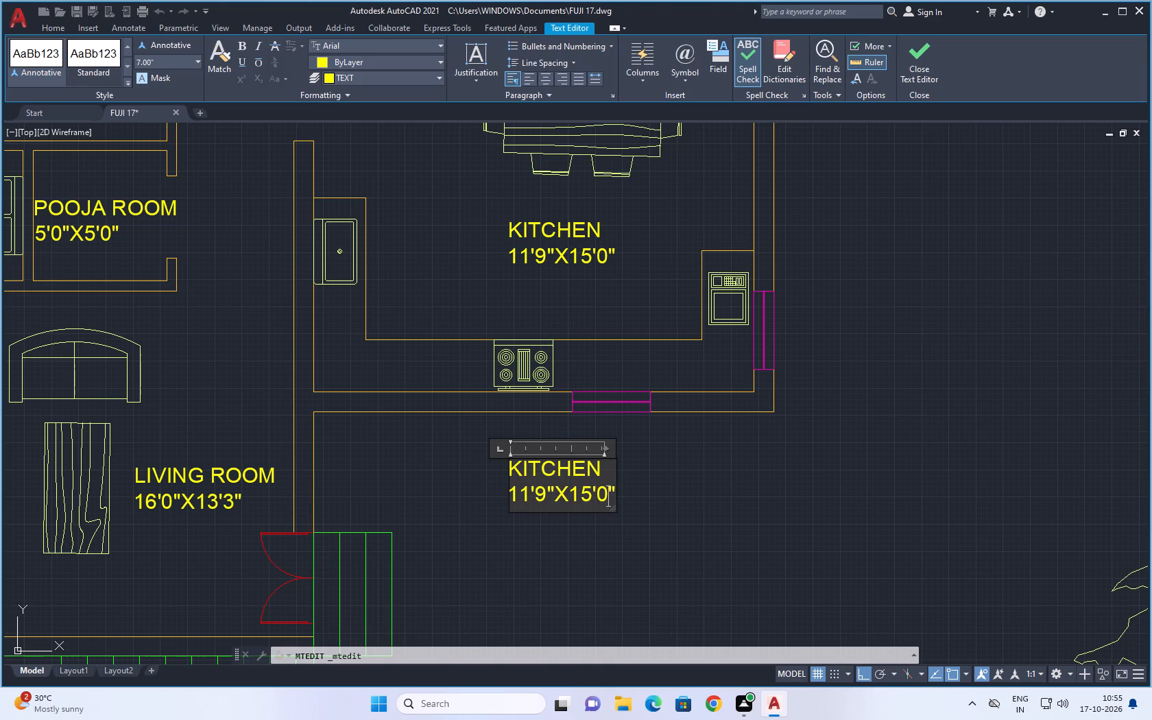
click(610, 490)
key(BackSpace)
key(BackSpace)
key(BackSpace)
key(BackSpace)
key(BackSpace)
key(BackSpace)
key(BackSpace)
key(BackSpace)
key(BackSpace)
key(BackSpace)
key(BackSpace)
key(BackSpace)
key(BackSpace)
key(BackSpace)
key(BackSpace)
key(BackSpace)
key(BackSpace)
key(BackSpace)
key(BackSpace)
key(BackSpace)
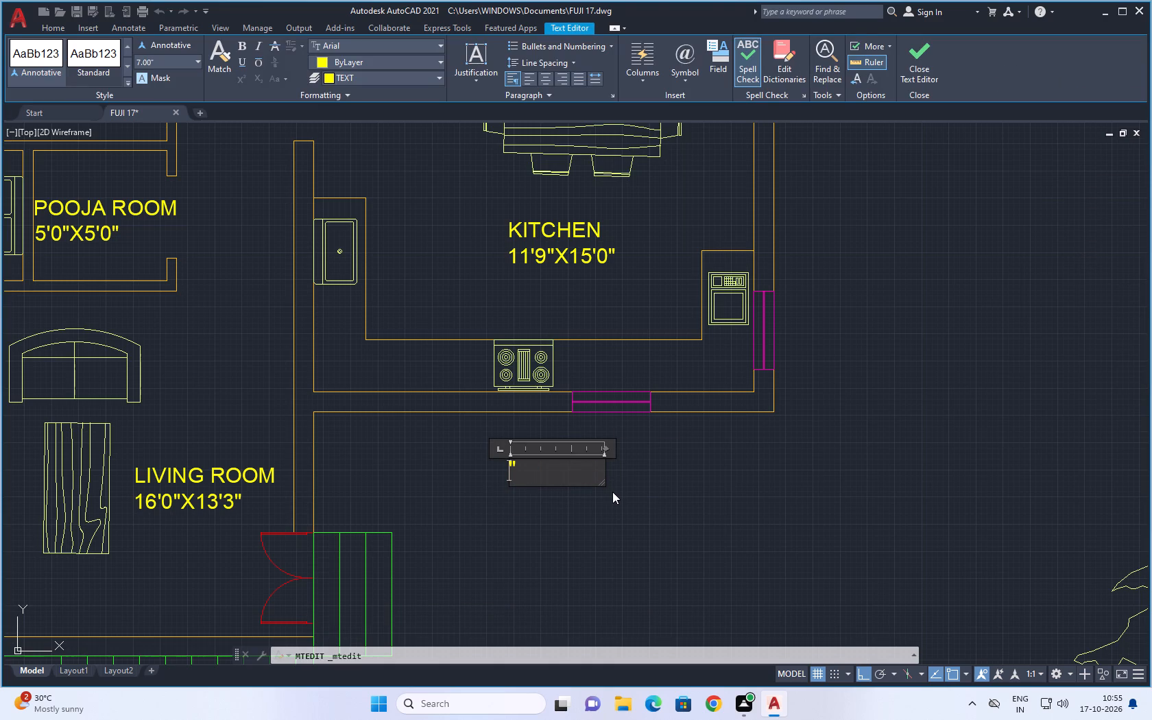
click(531, 475)
key(BackSpace)
key(BackSpace)
key(BackSpace)
text(OPEN PARKING)
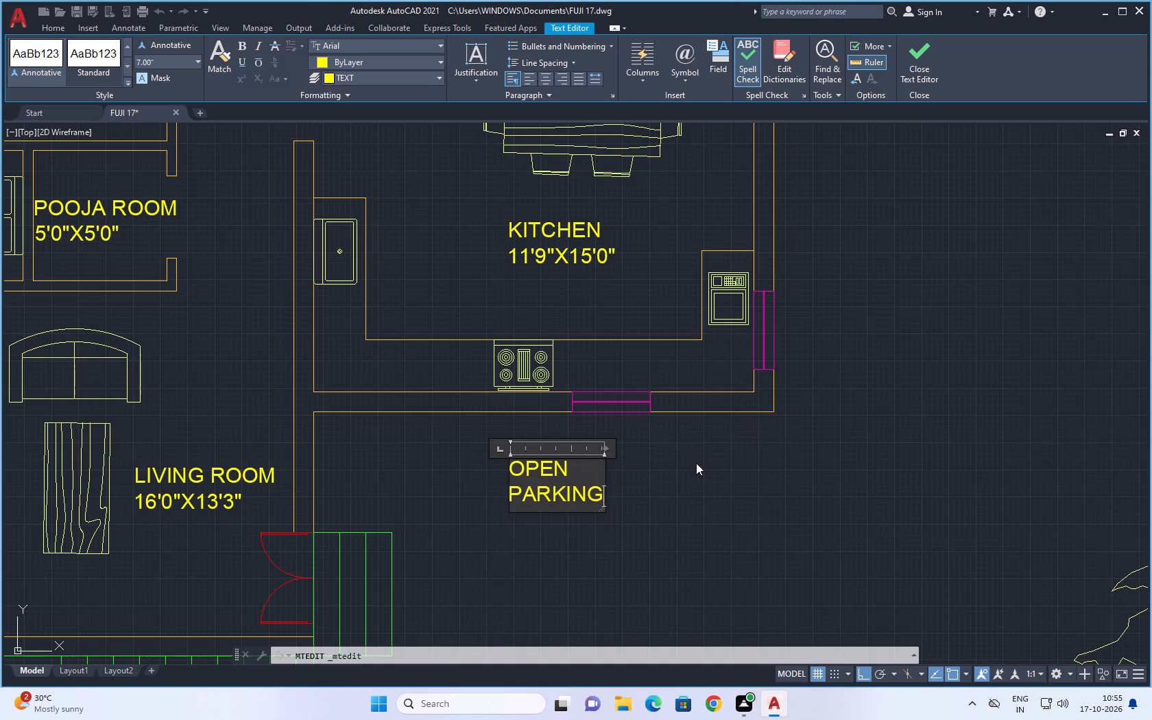
drag(603, 446, 639, 445)
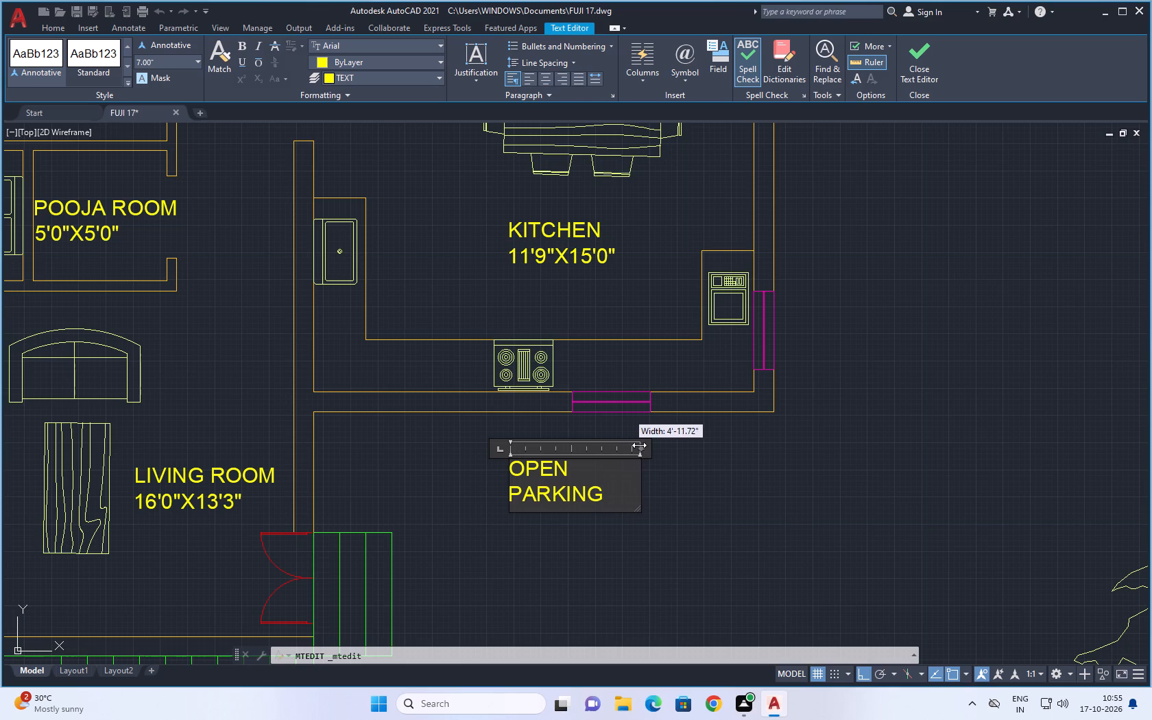
drag(639, 445, 690, 449)
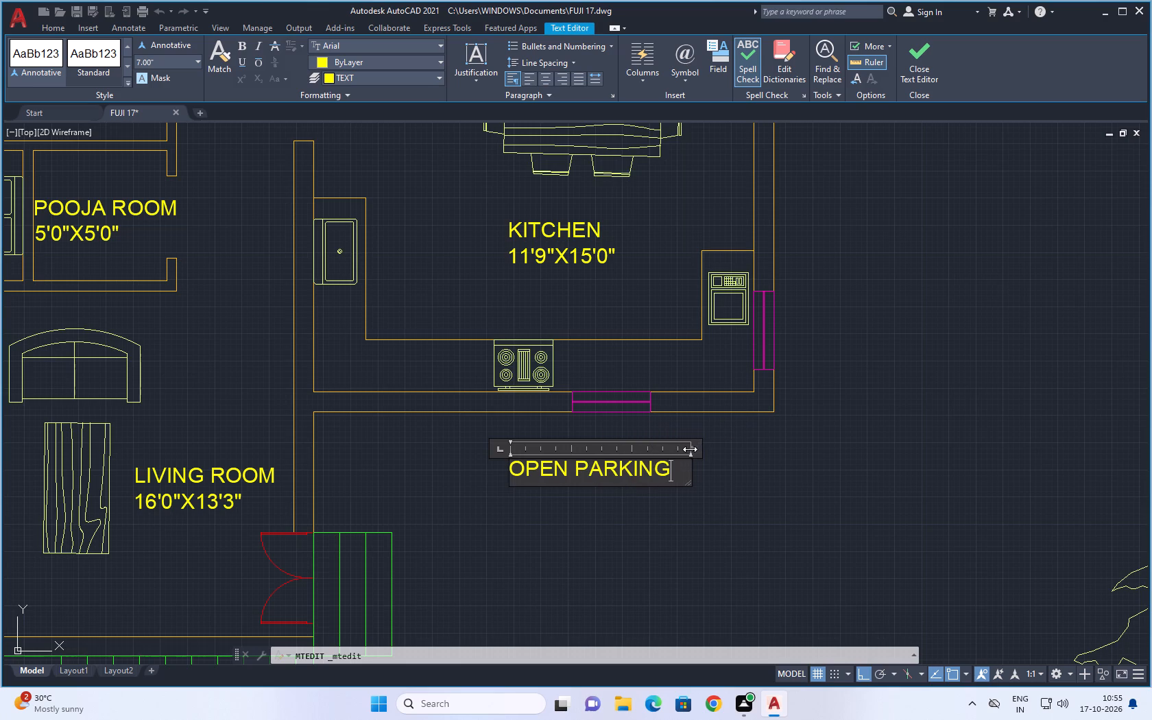
Add the size line 14'6"X16'6" under OPEN PARKING and finish editing the label.
key(Return)
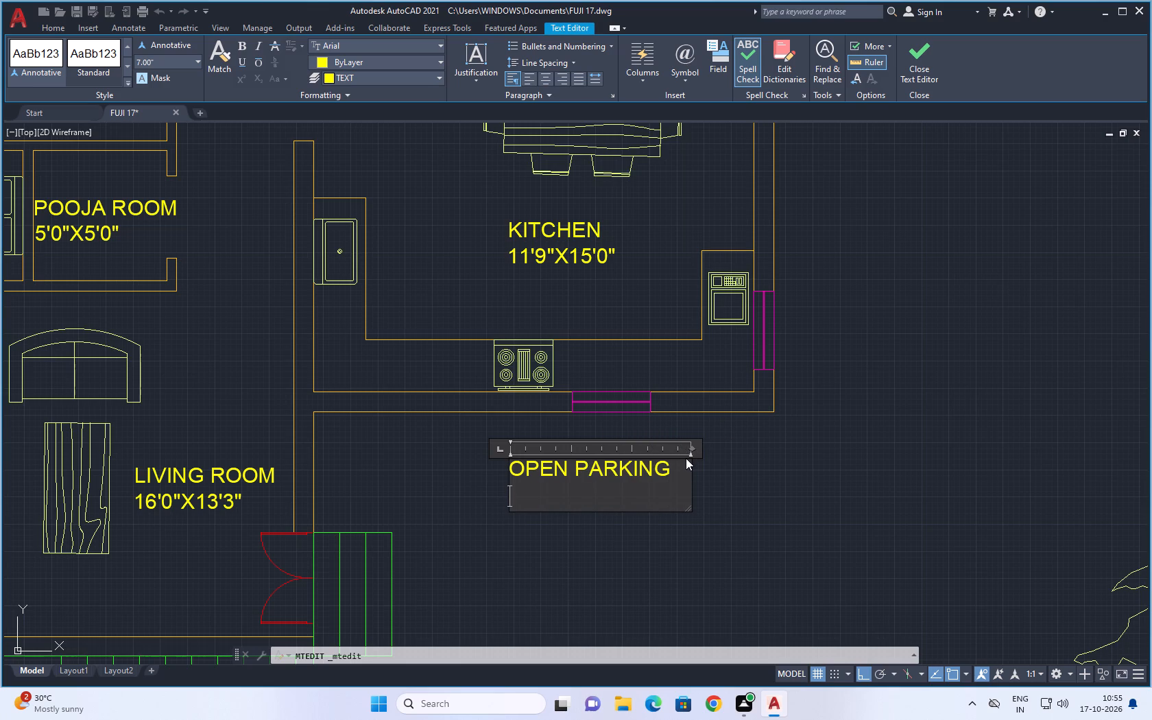
text(14'6)
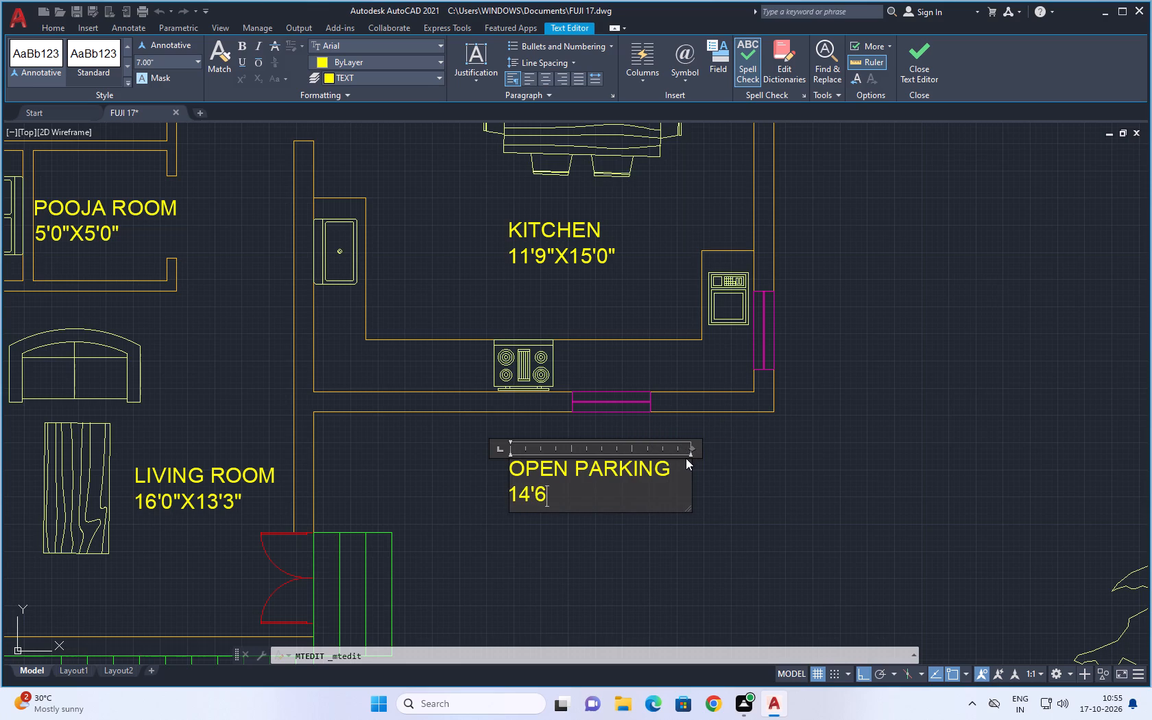
key(shift+quotedbl)
text(X16')
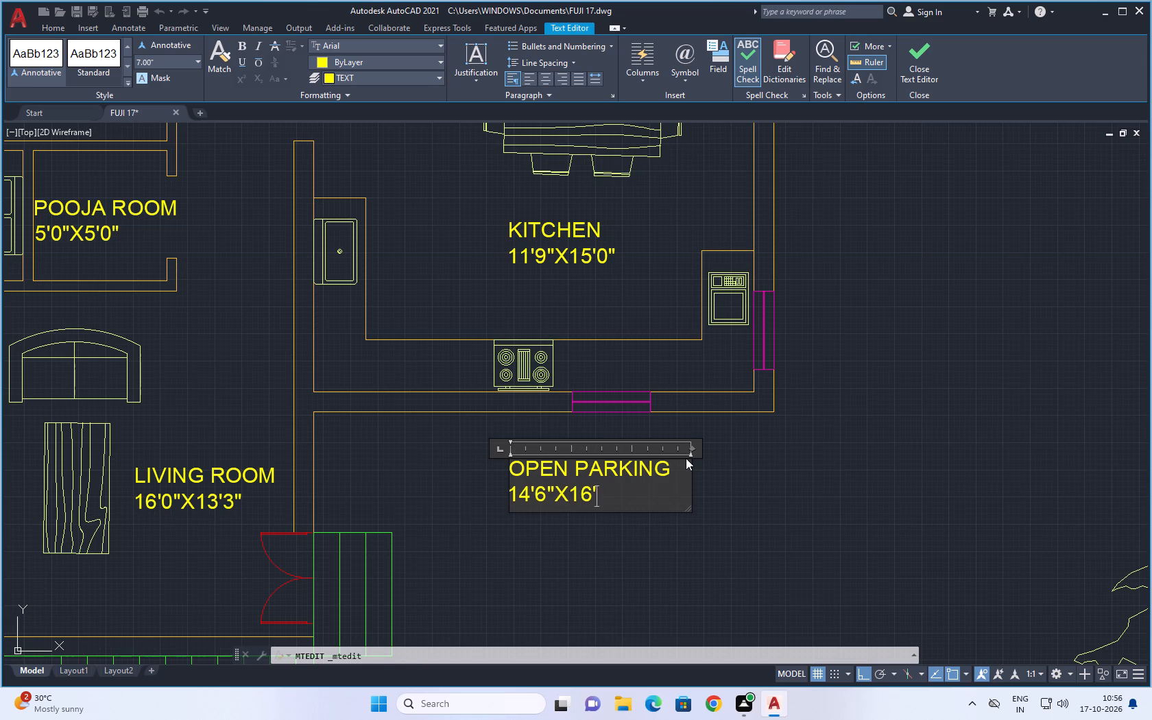
key(6)
key(shift+quotedbl)
scroll(765, 483, down, 1)
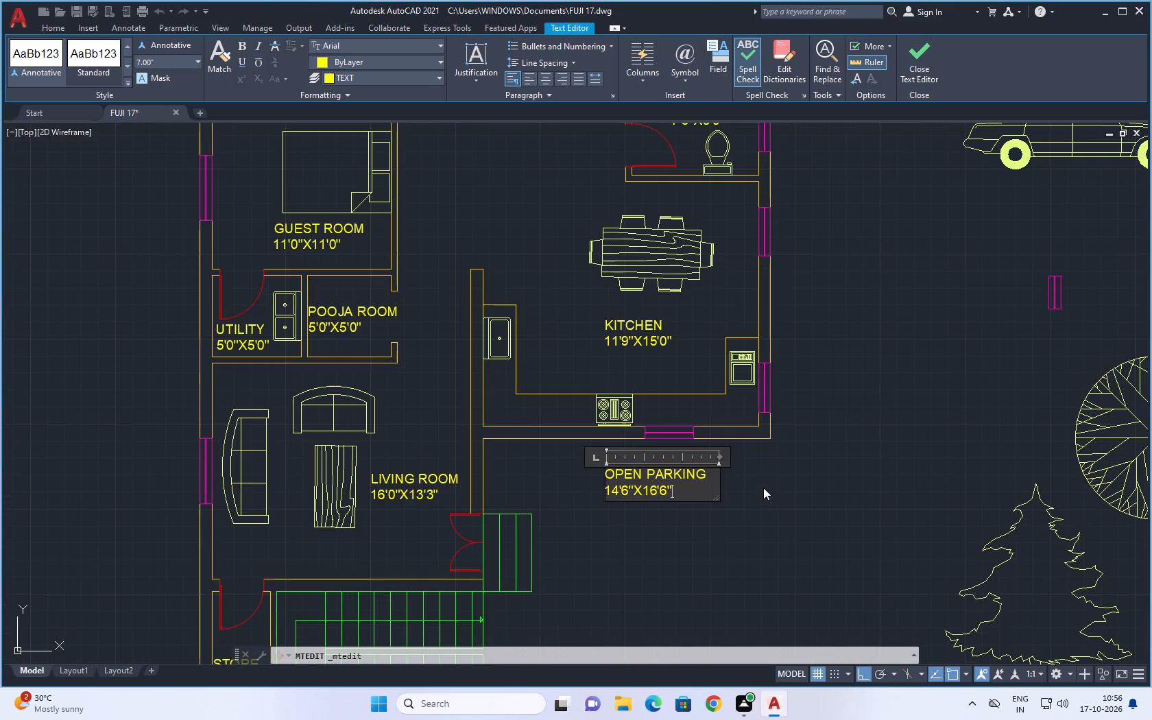
scroll(761, 494, down, 1)
middle_drag(762, 501, 747, 492)
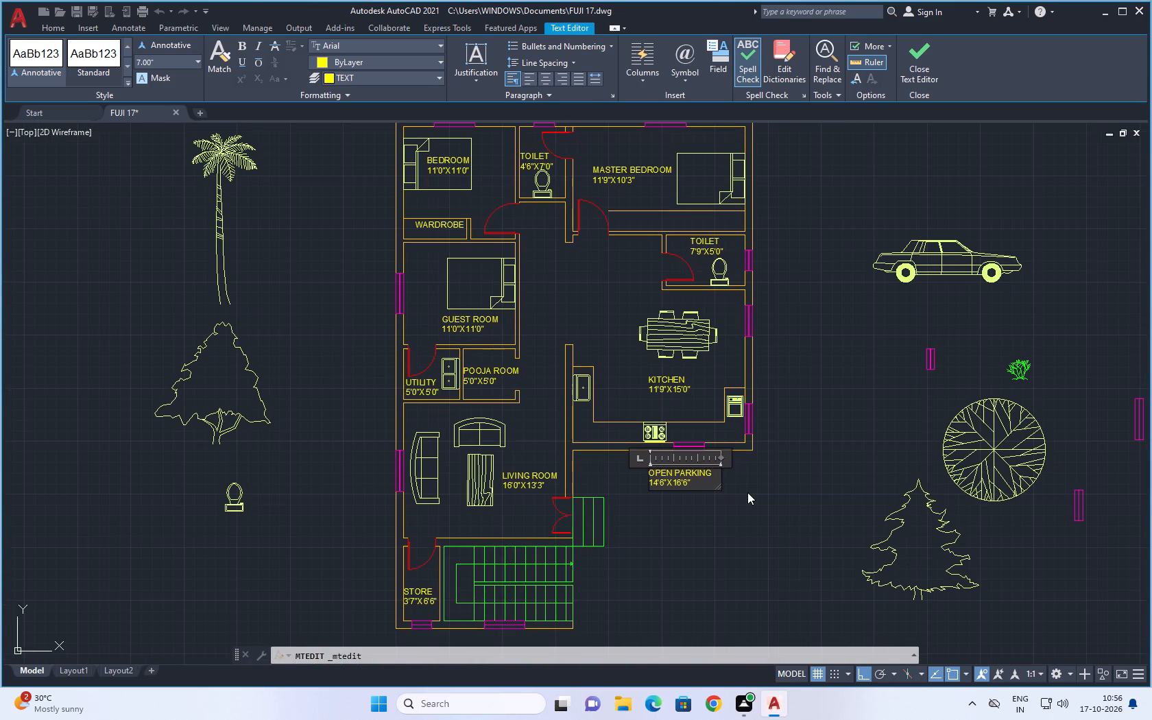
scroll(743, 495, down, 1)
middle_drag(750, 499, 723, 470)
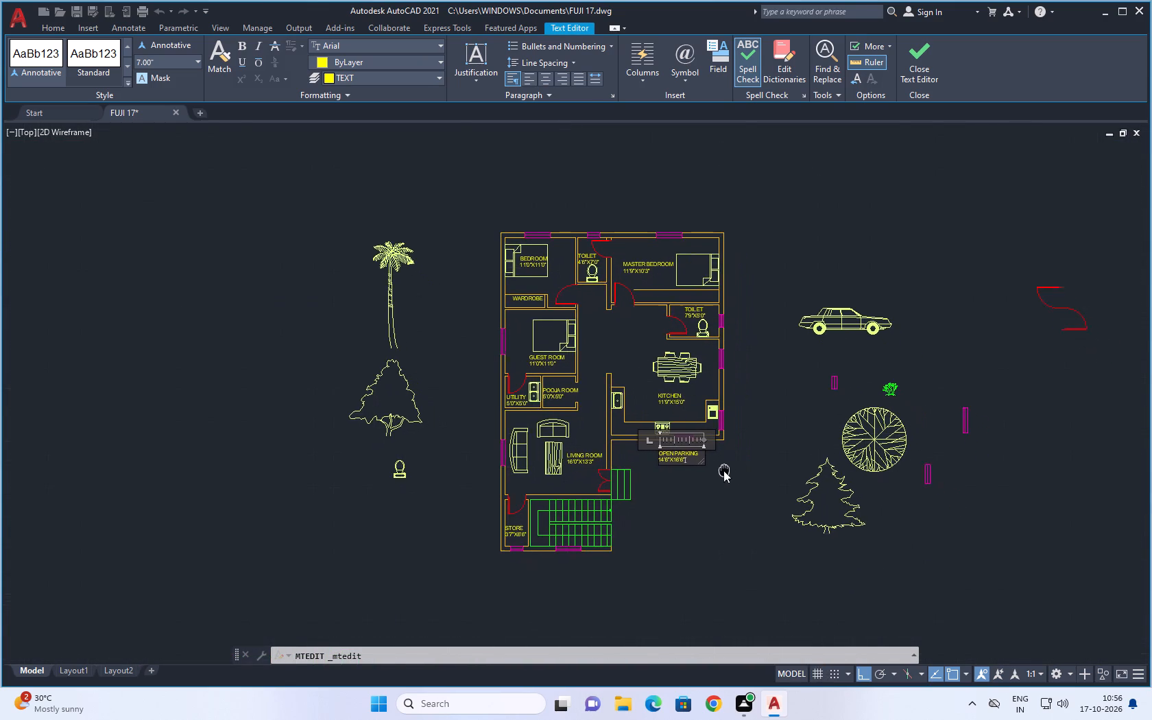
middle_drag(723, 470, 724, 470)
scroll(691, 481, up, 2)
click(706, 472)
scroll(750, 467, down, 1)
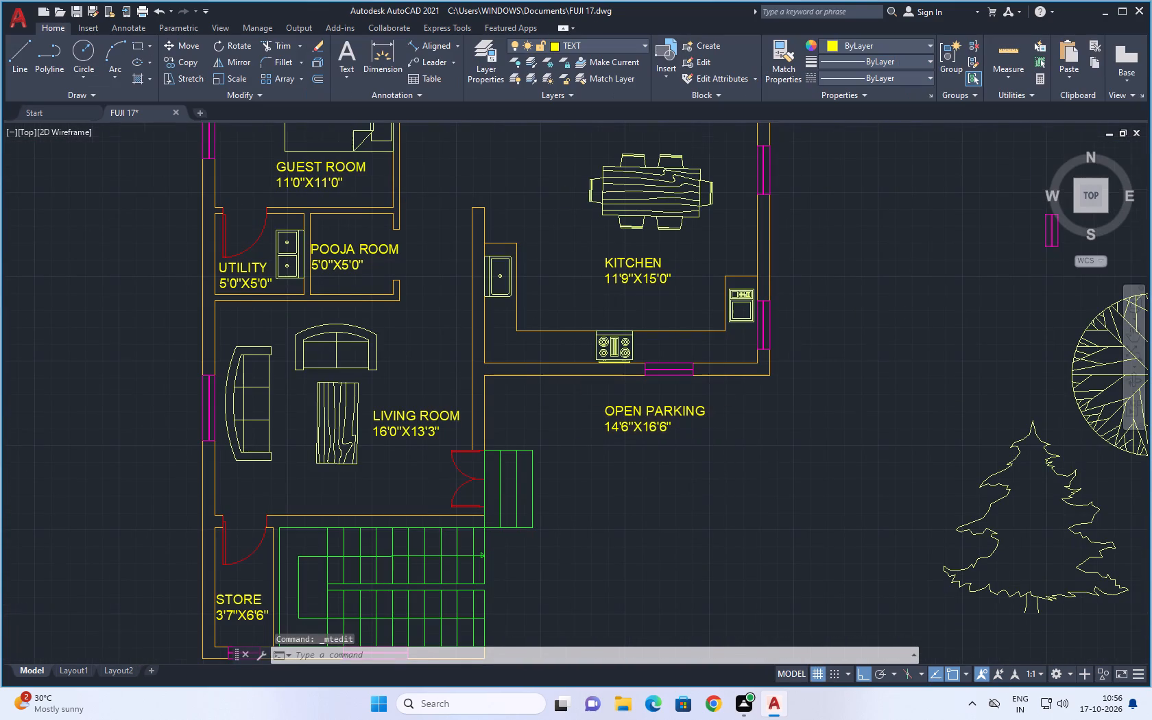
Delete the nine inner tread lines from each of the two flights of the staircase beside the store room.
middle_drag(758, 475, 714, 422)
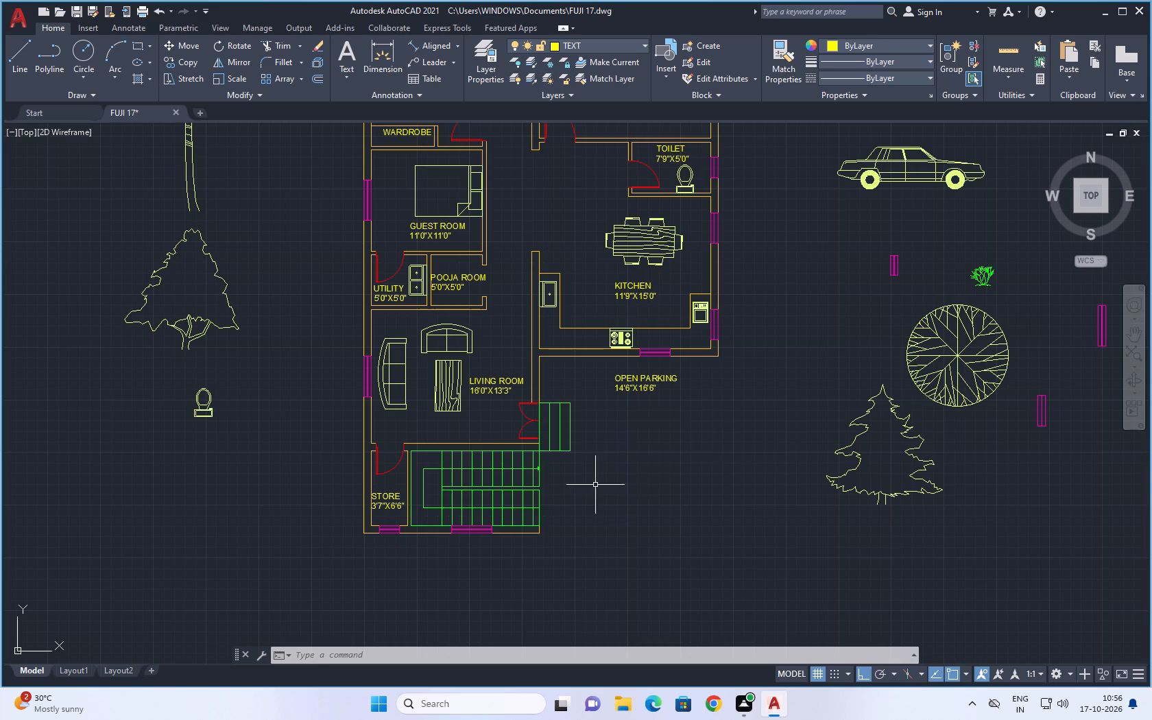
scroll(517, 491, up, 2)
key(Escape)
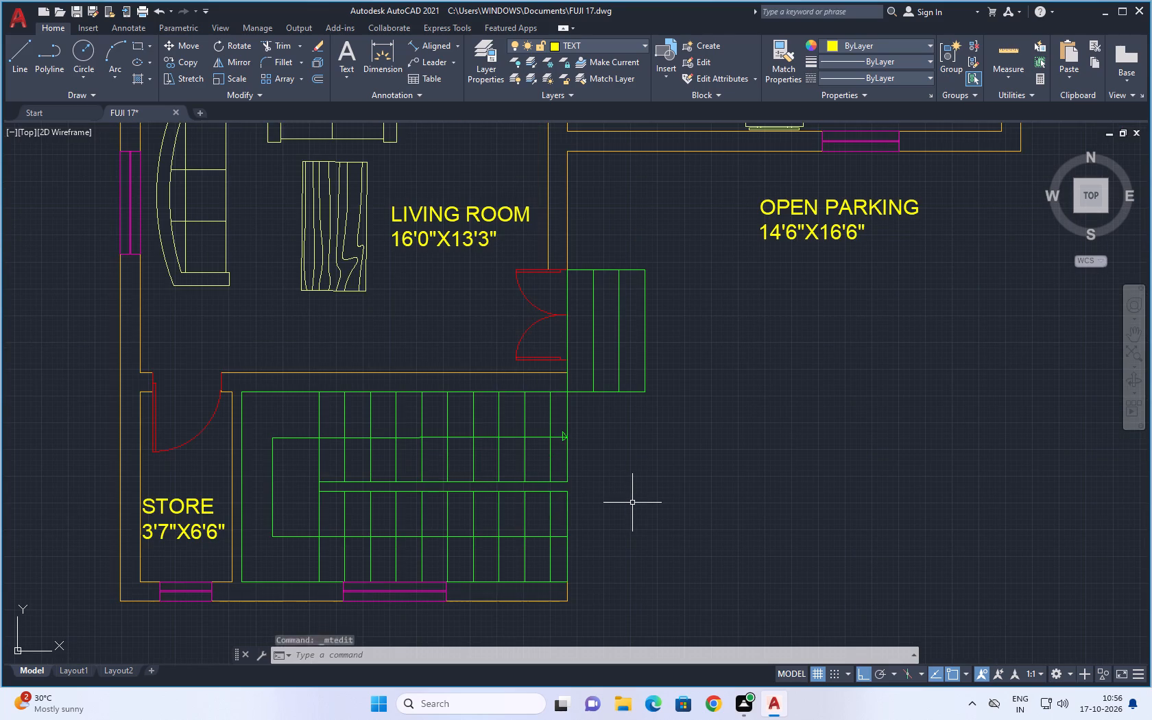
key(Escape)
key(Escape)
key(Escape)
key(Escape)
key(Escape)
key(Escape)
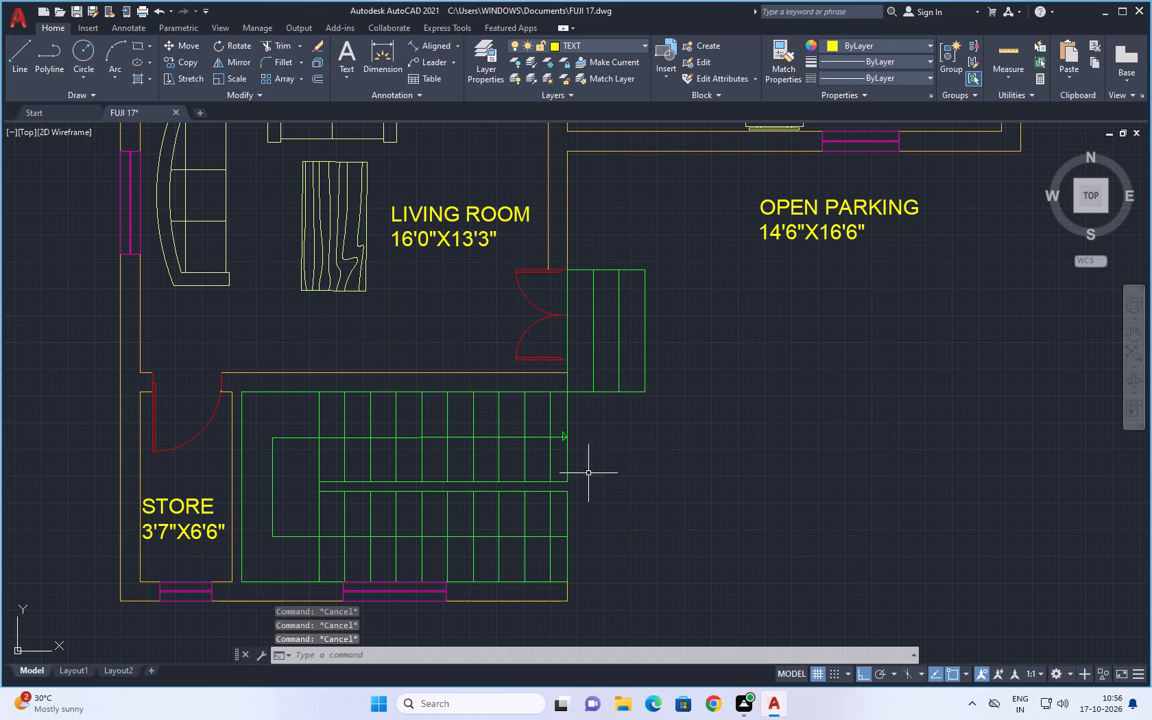
middle_drag(649, 471, 896, 435)
scroll(810, 431, up, 1)
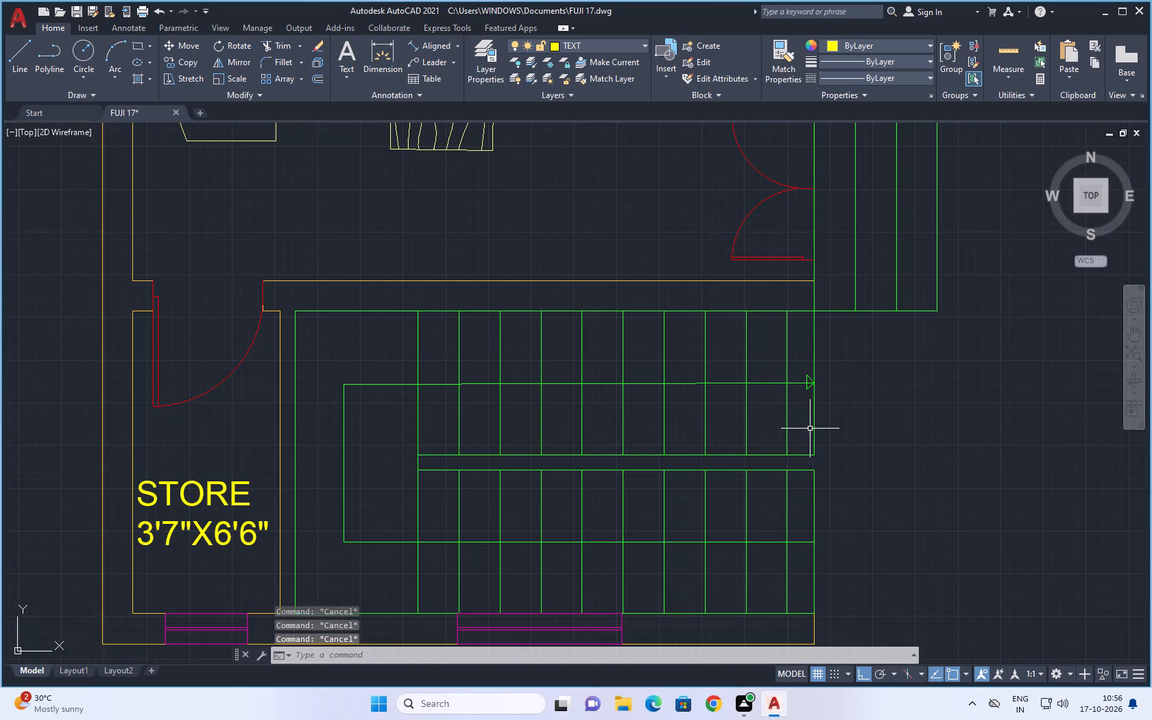
click(795, 415)
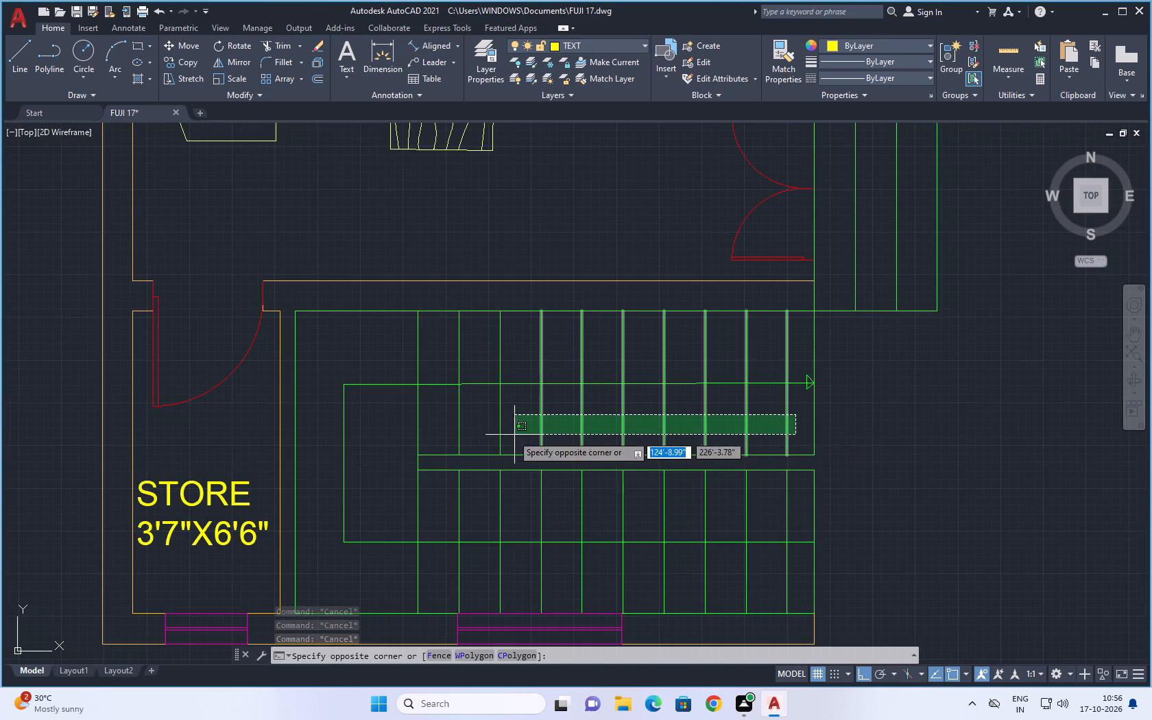
click(442, 437)
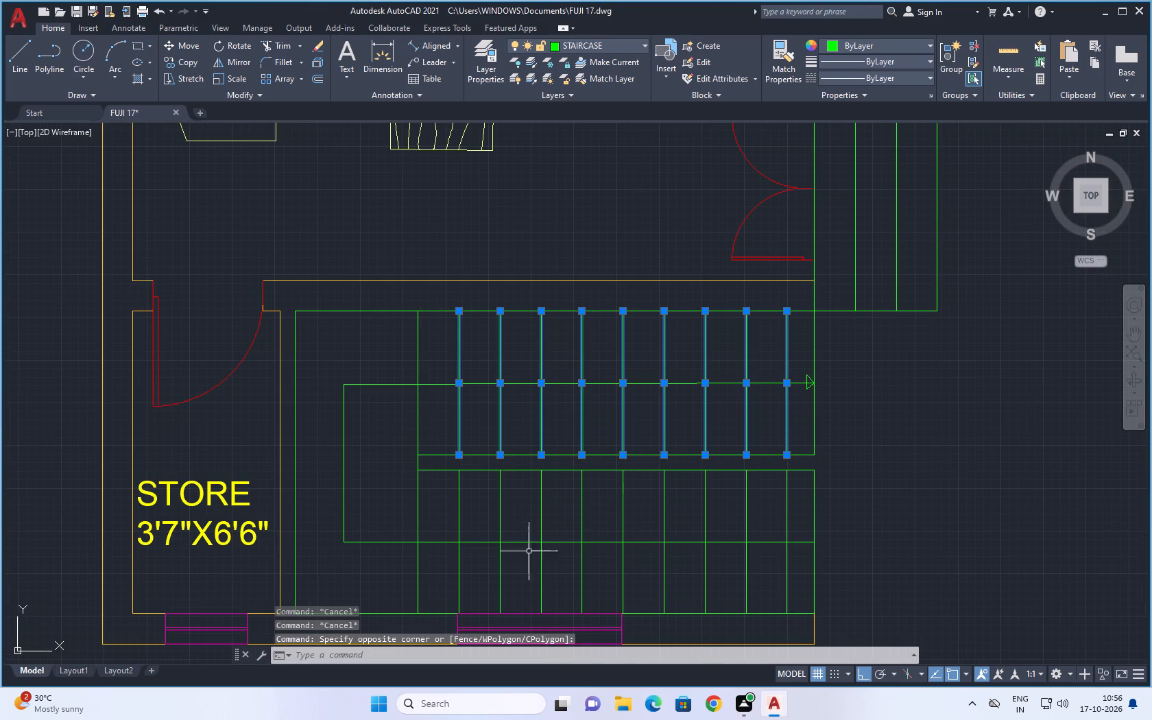
click(800, 516)
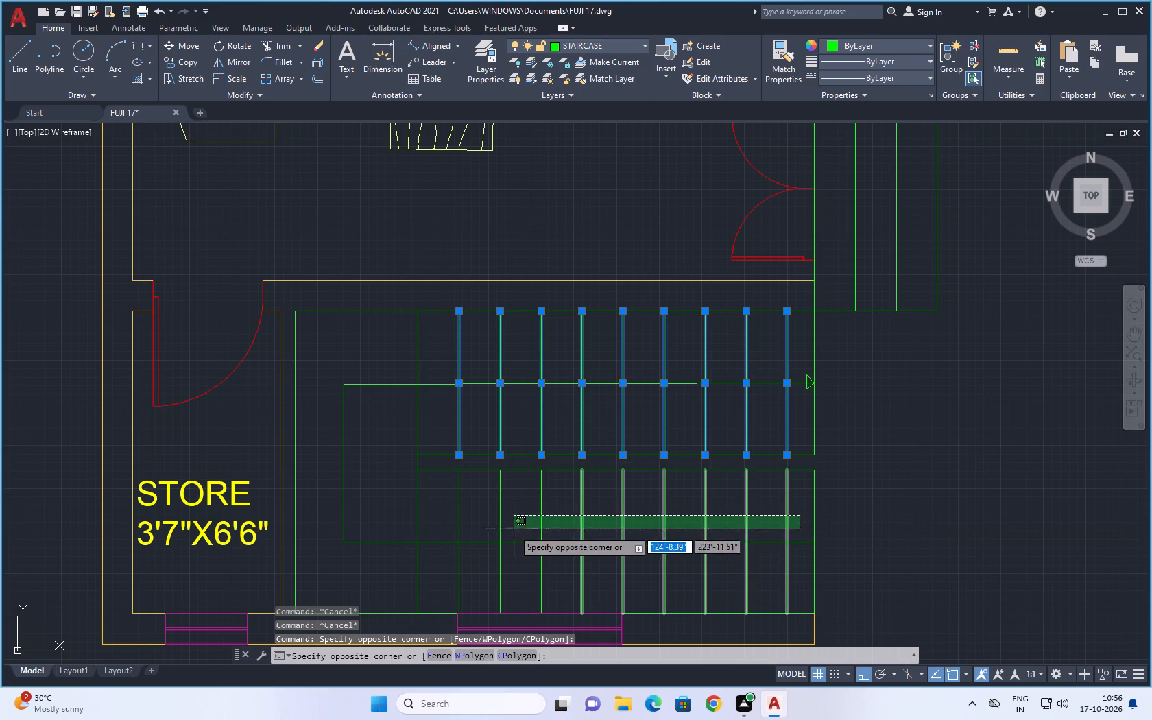
click(448, 526)
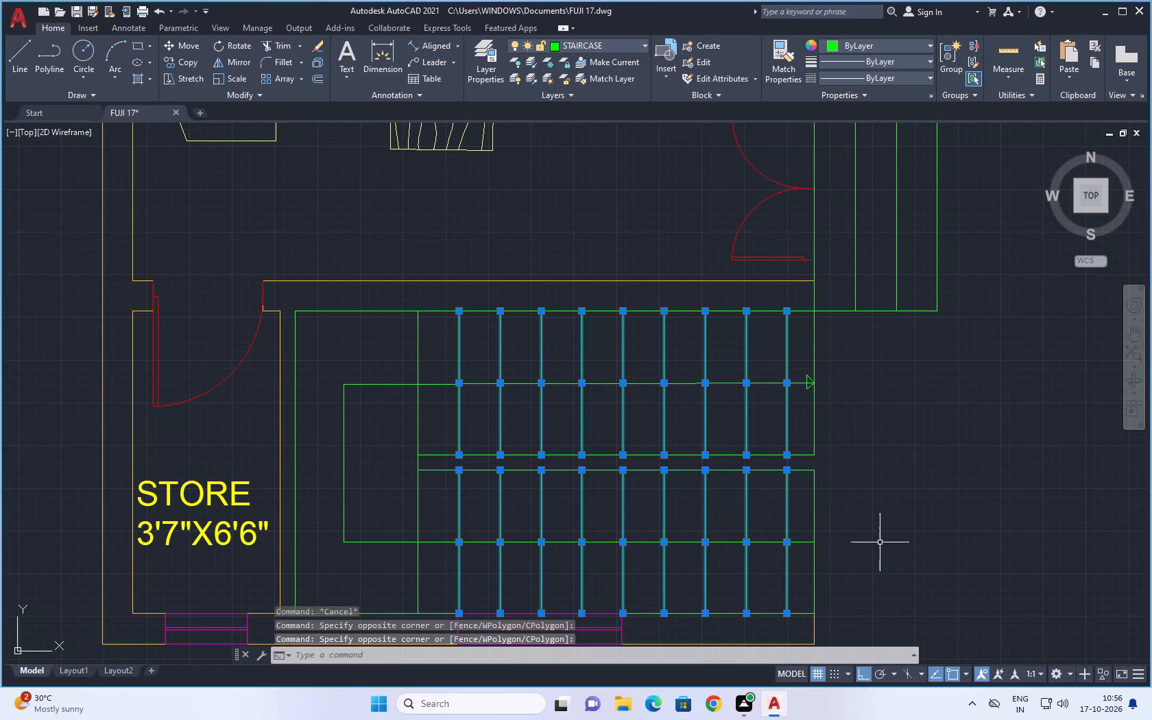
key(Delete)
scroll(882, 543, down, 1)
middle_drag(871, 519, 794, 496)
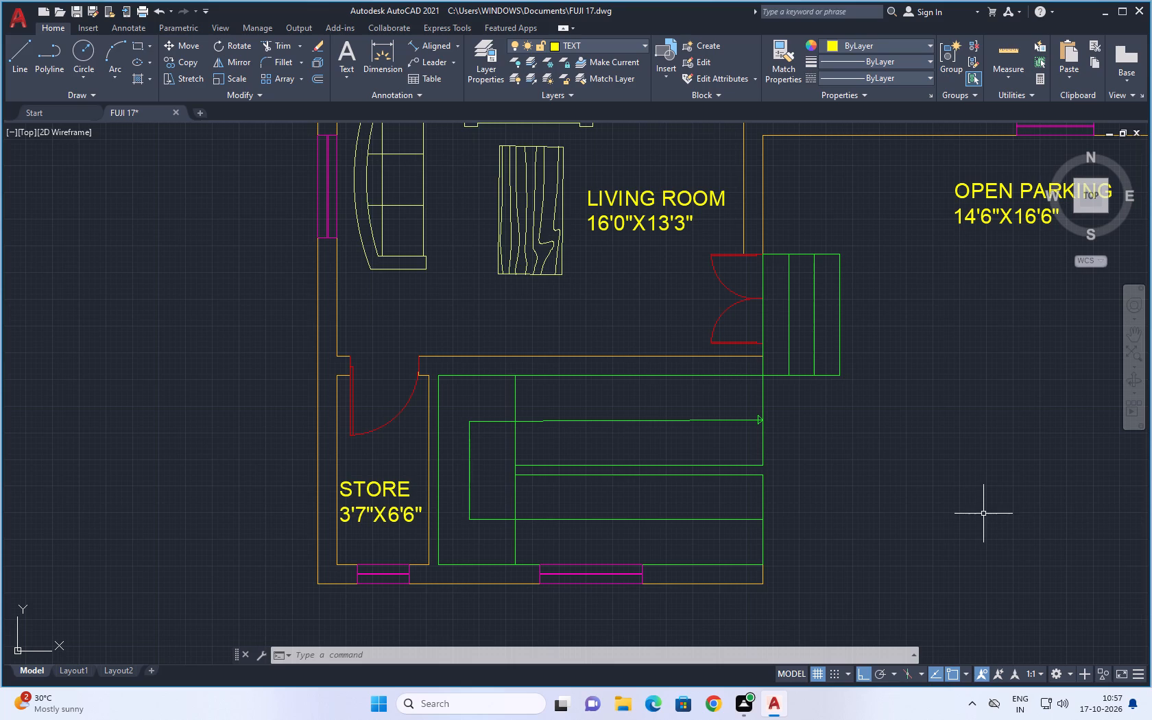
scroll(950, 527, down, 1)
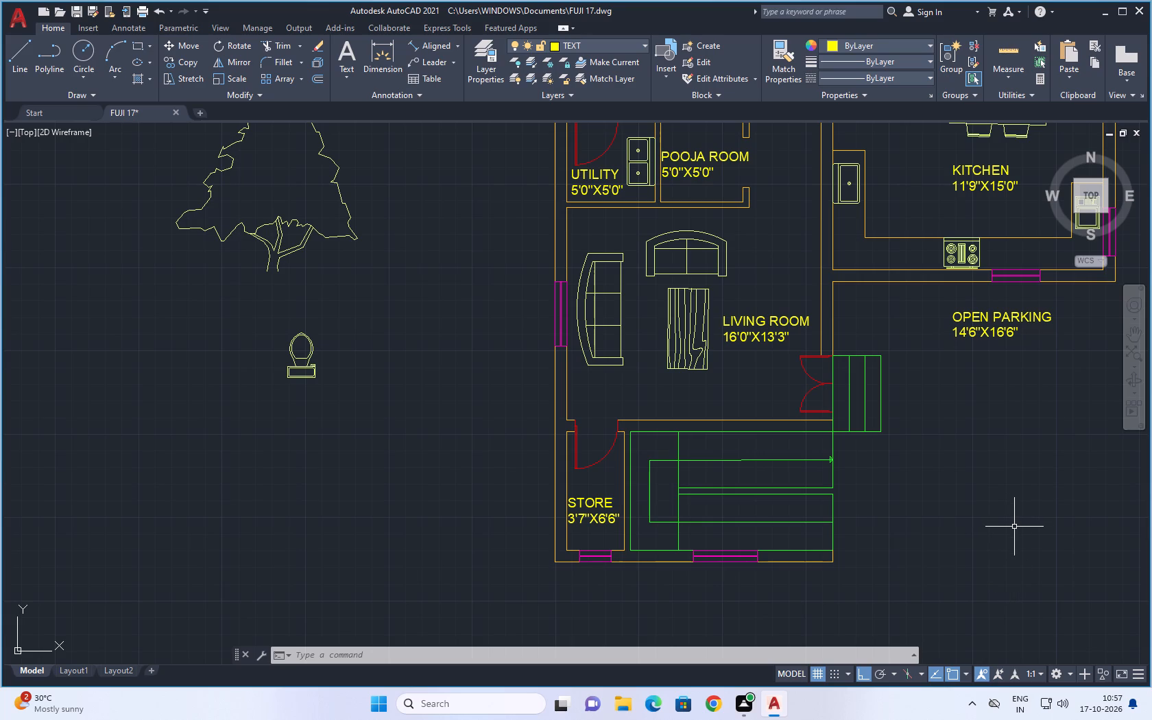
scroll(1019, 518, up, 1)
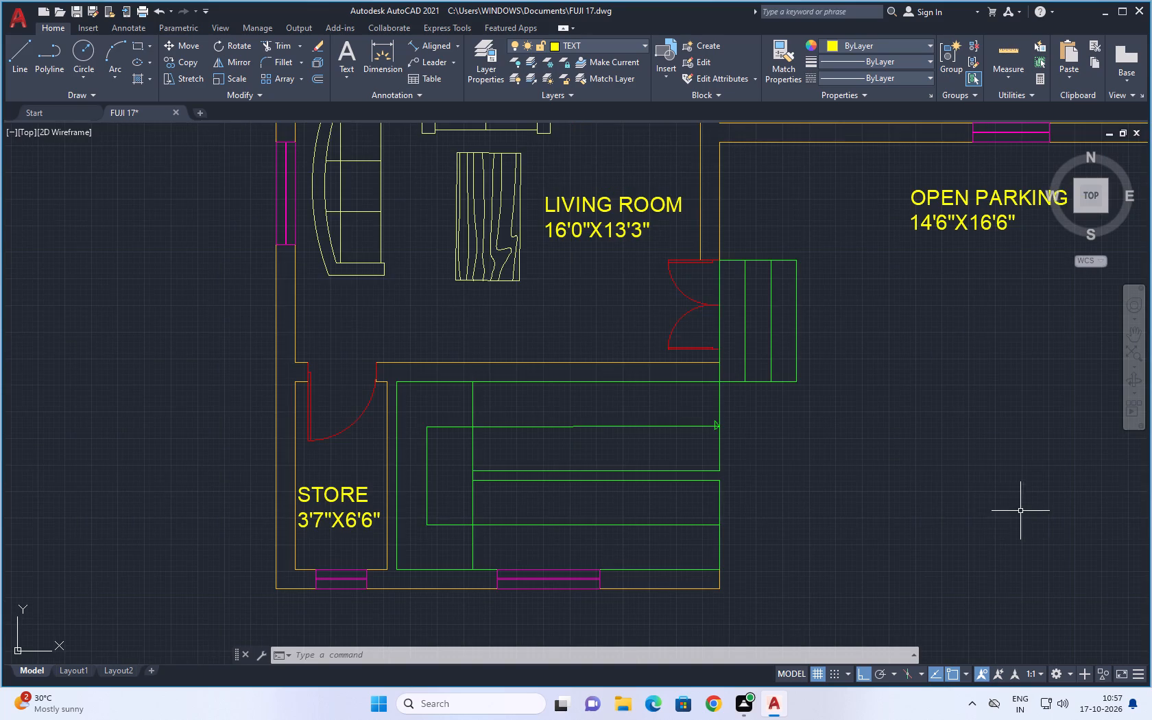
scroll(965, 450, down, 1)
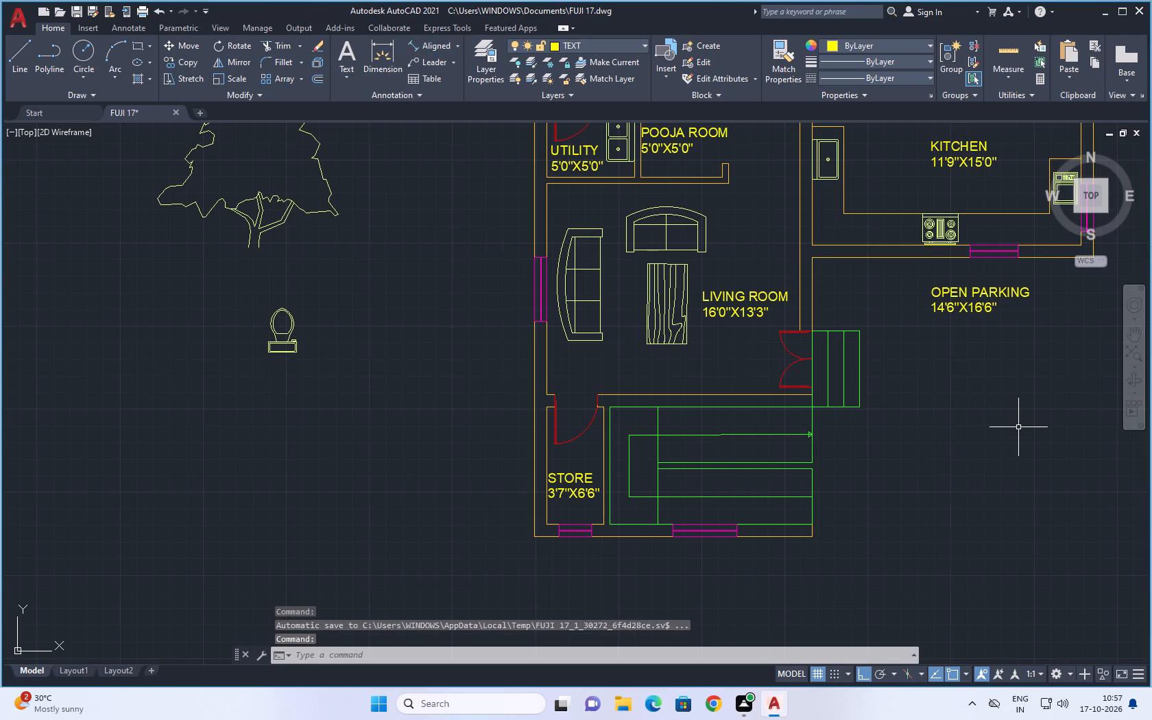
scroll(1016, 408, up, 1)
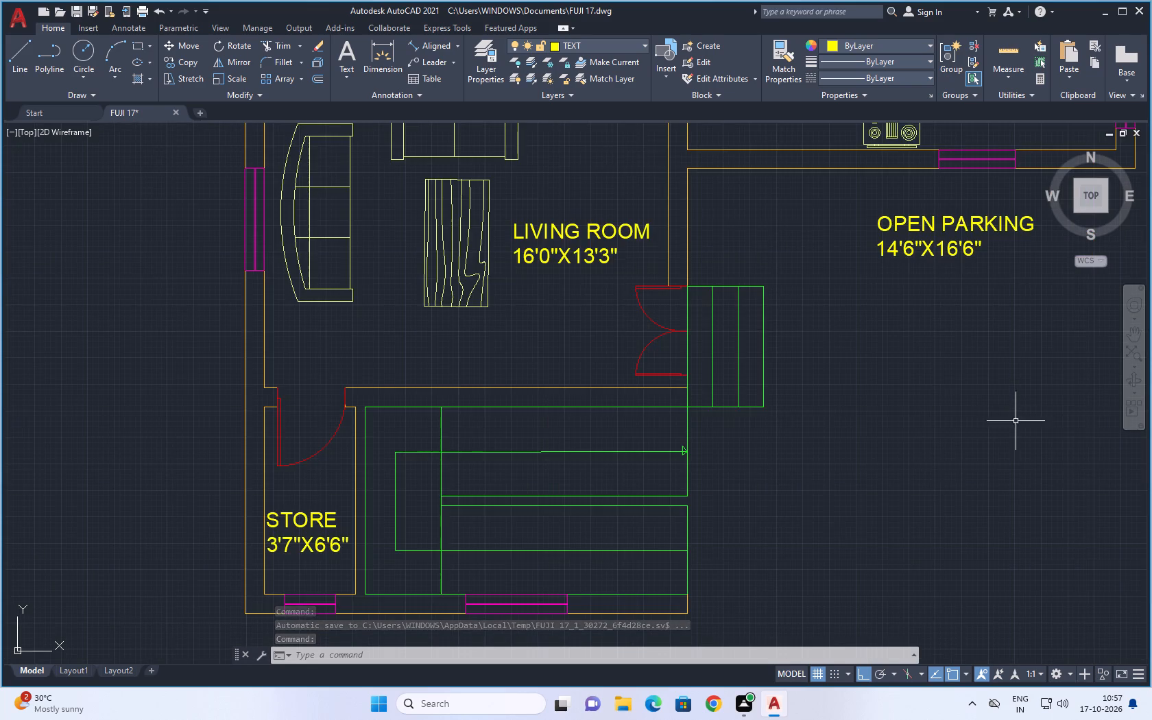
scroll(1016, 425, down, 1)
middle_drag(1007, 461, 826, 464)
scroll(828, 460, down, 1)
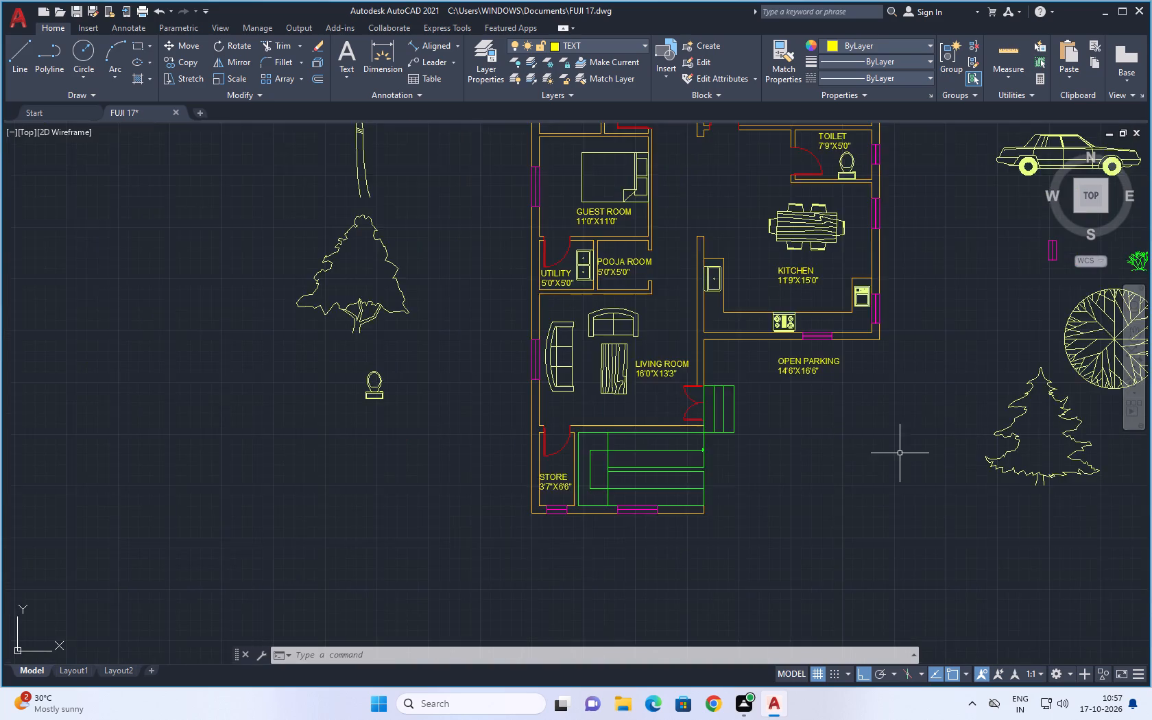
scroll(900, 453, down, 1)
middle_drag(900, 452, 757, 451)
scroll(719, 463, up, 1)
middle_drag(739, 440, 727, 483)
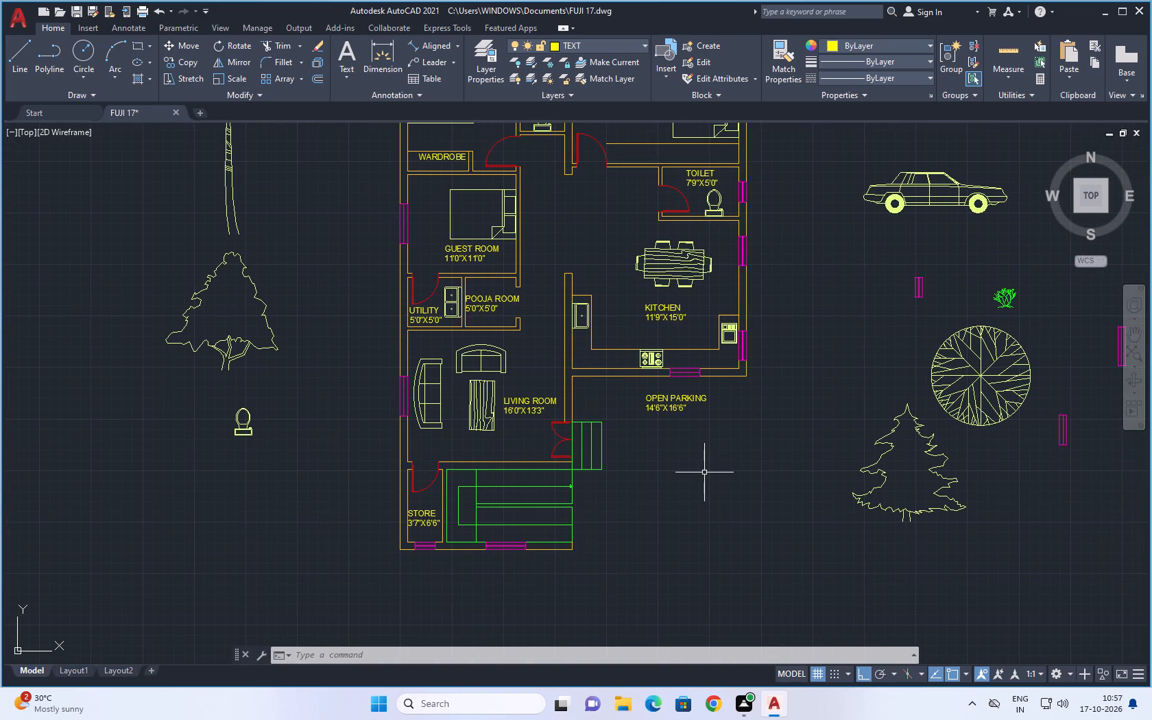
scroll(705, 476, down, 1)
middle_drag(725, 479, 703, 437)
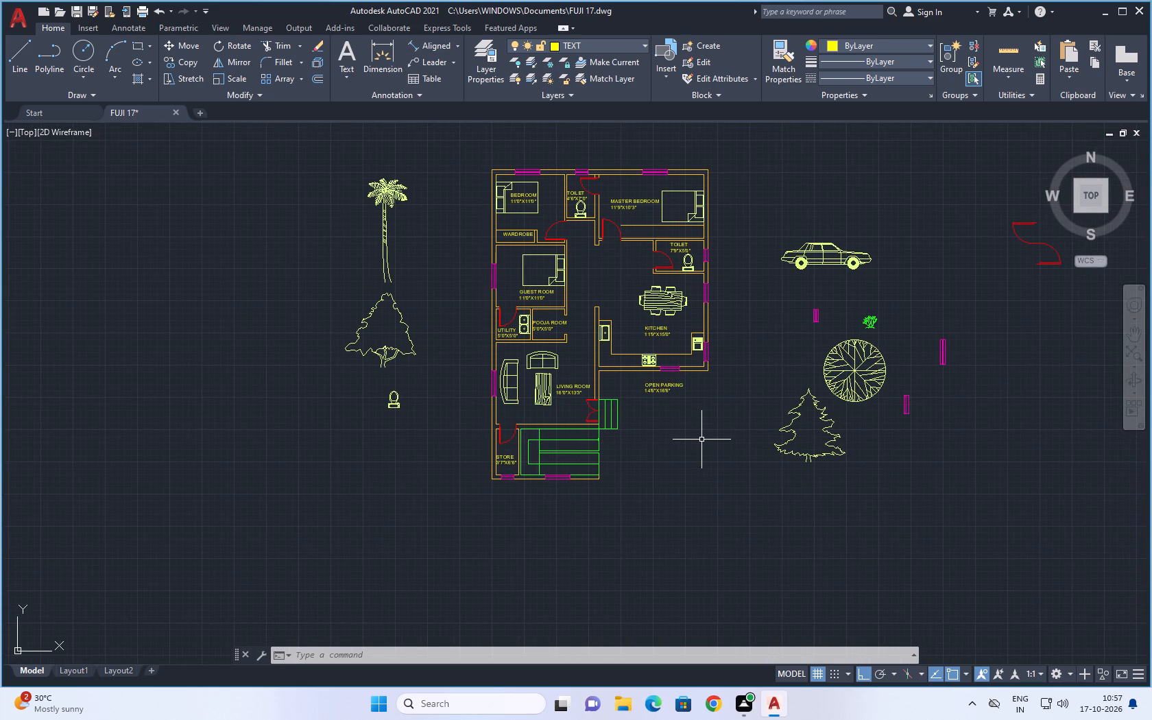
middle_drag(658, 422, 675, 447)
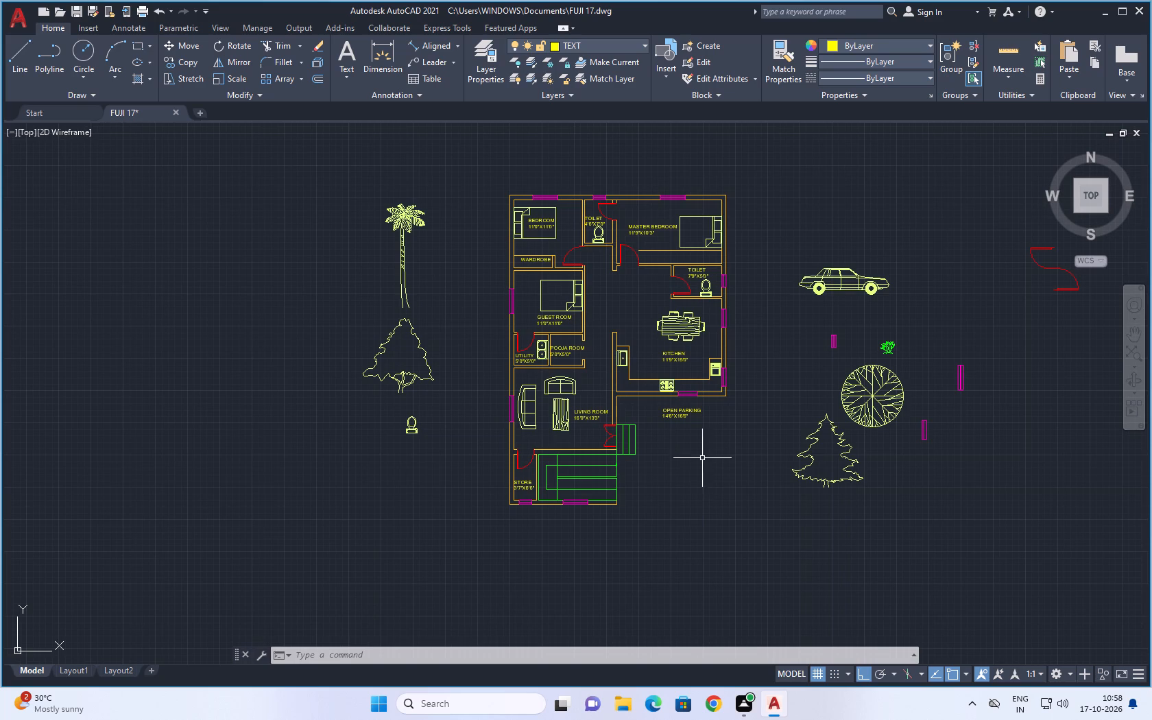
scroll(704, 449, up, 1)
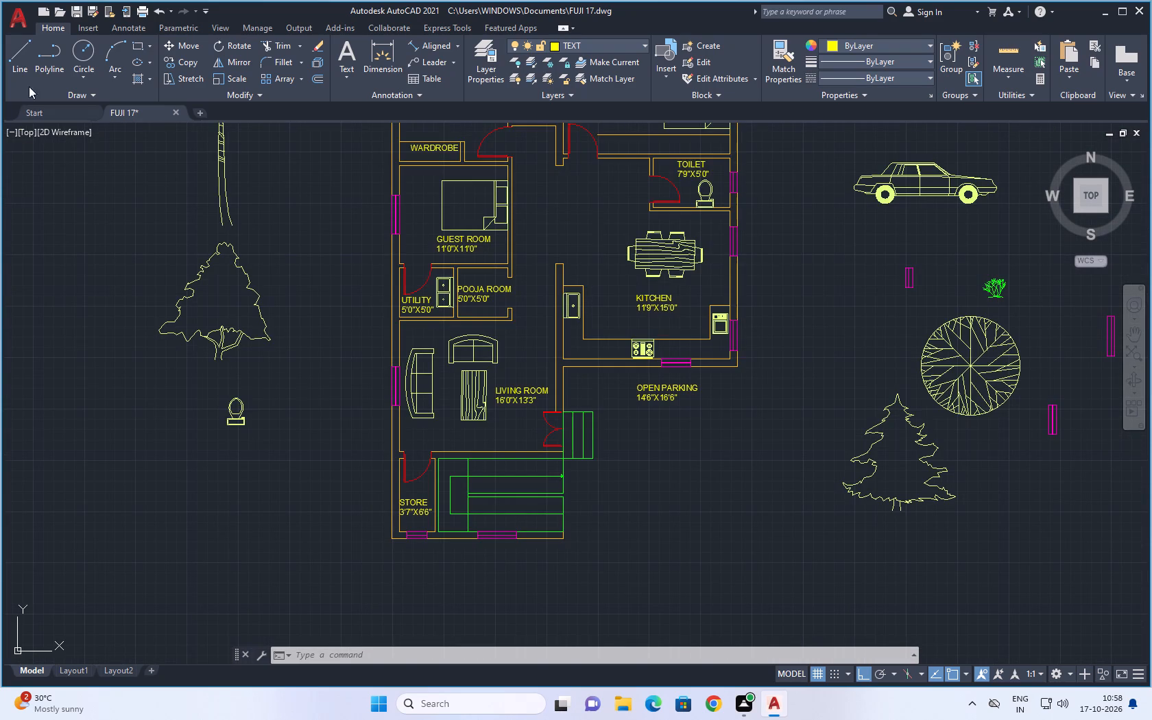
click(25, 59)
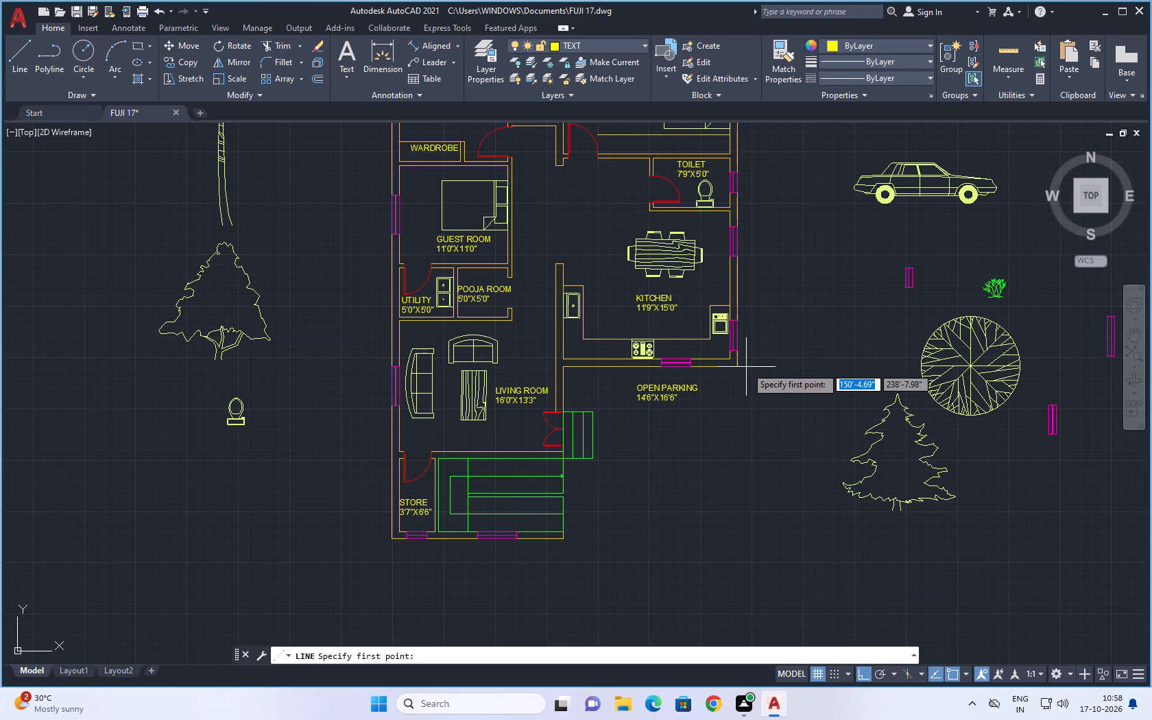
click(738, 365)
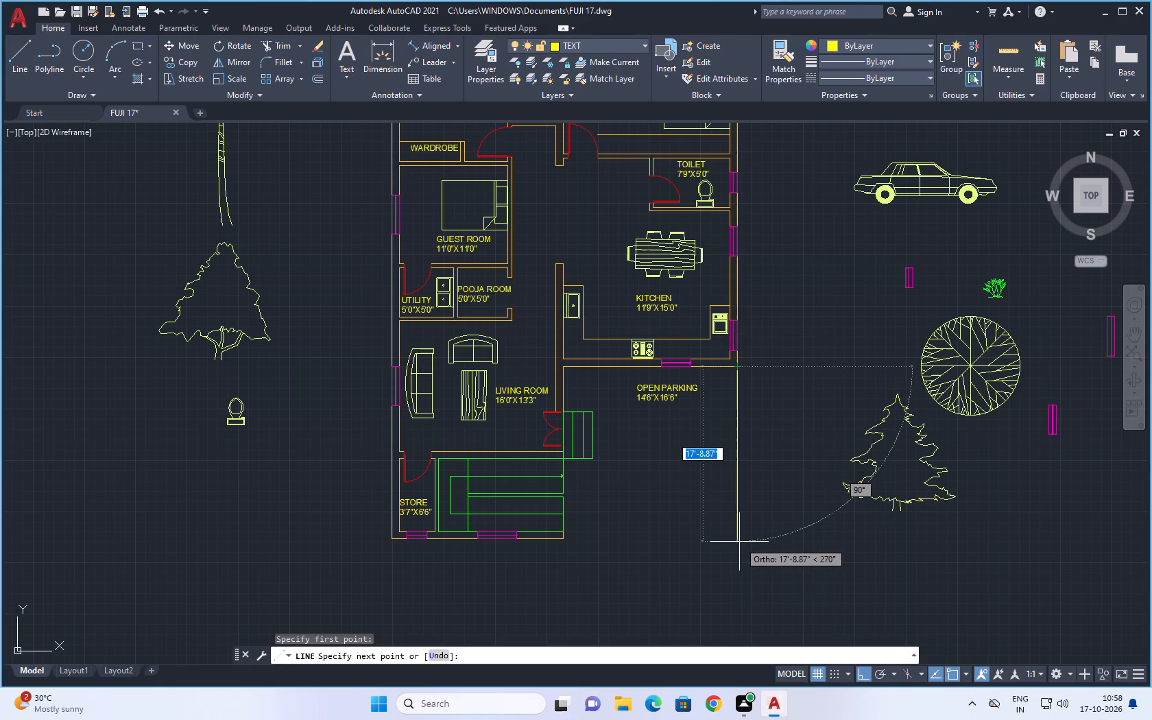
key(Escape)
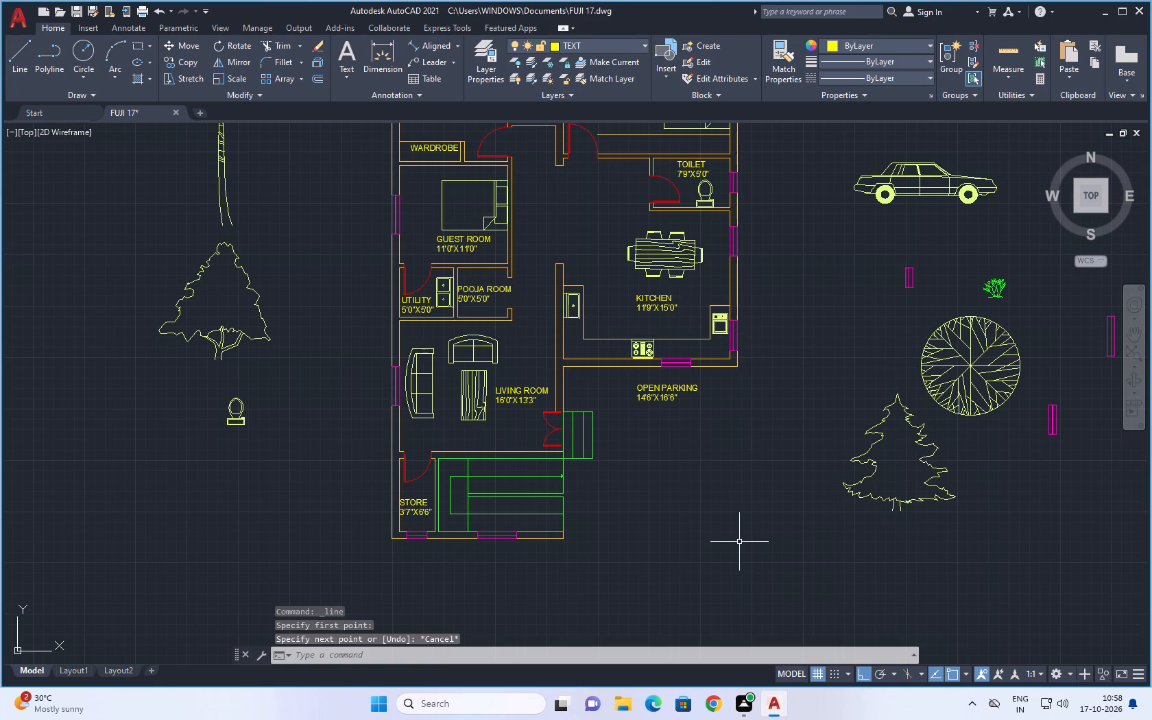
Make BOUNDARY the current drawing layer.
click(623, 45)
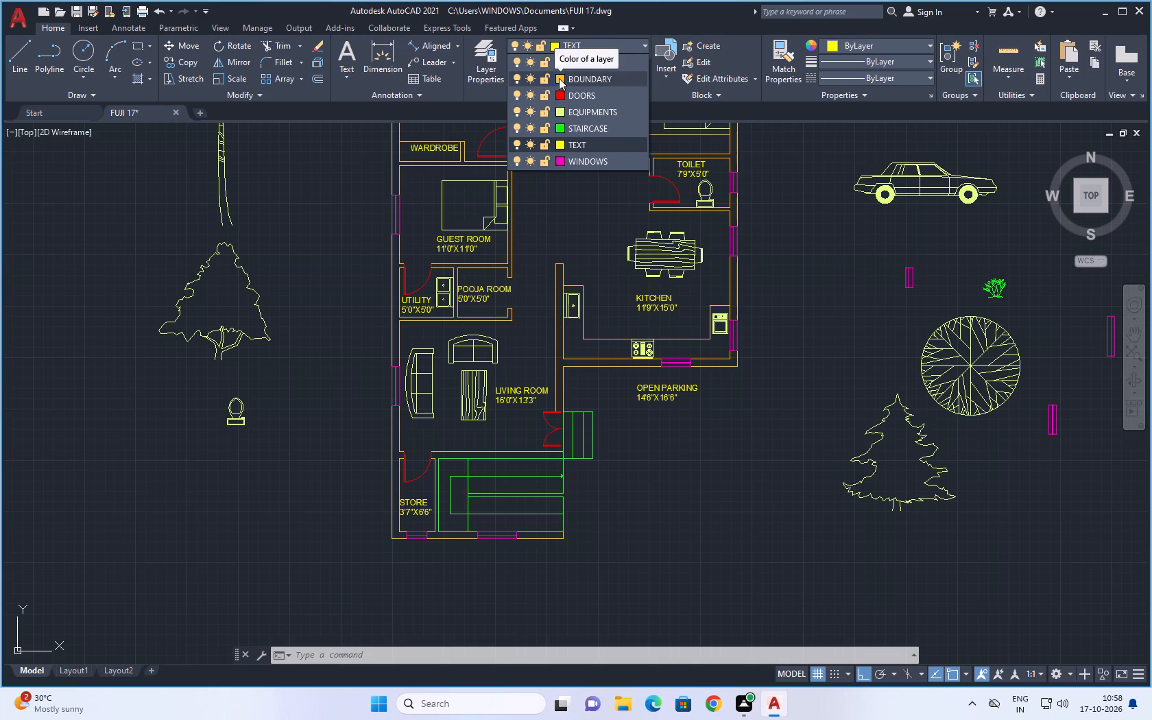
click(559, 78)
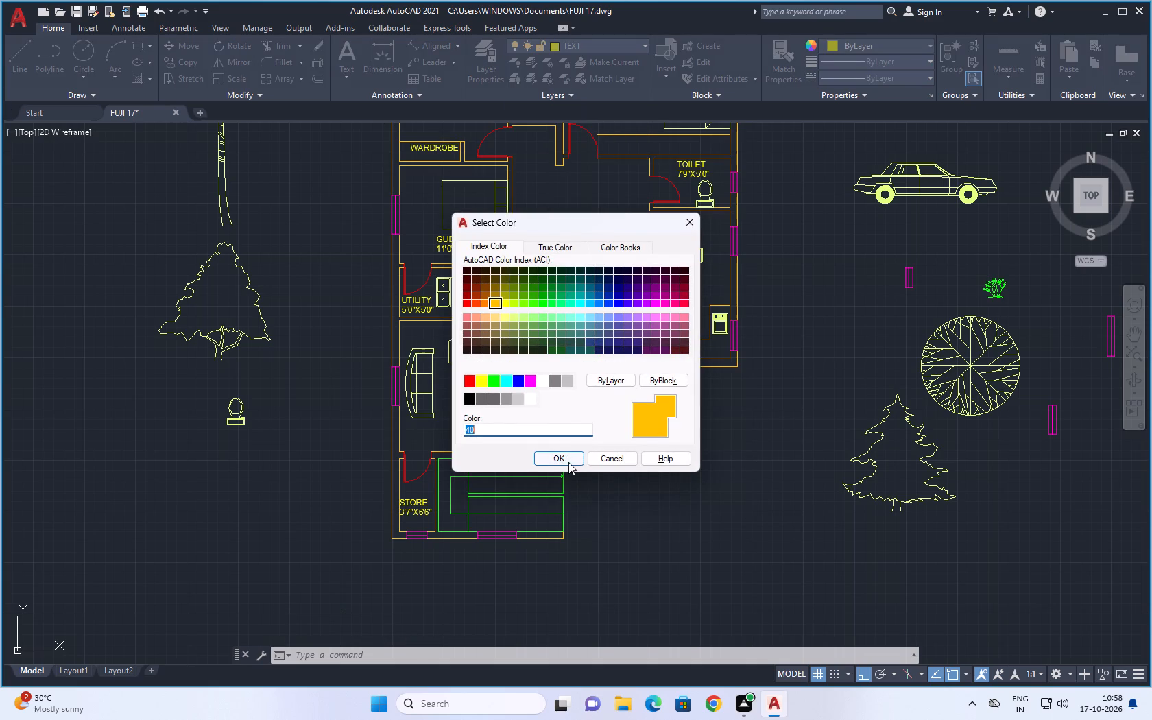
click(568, 462)
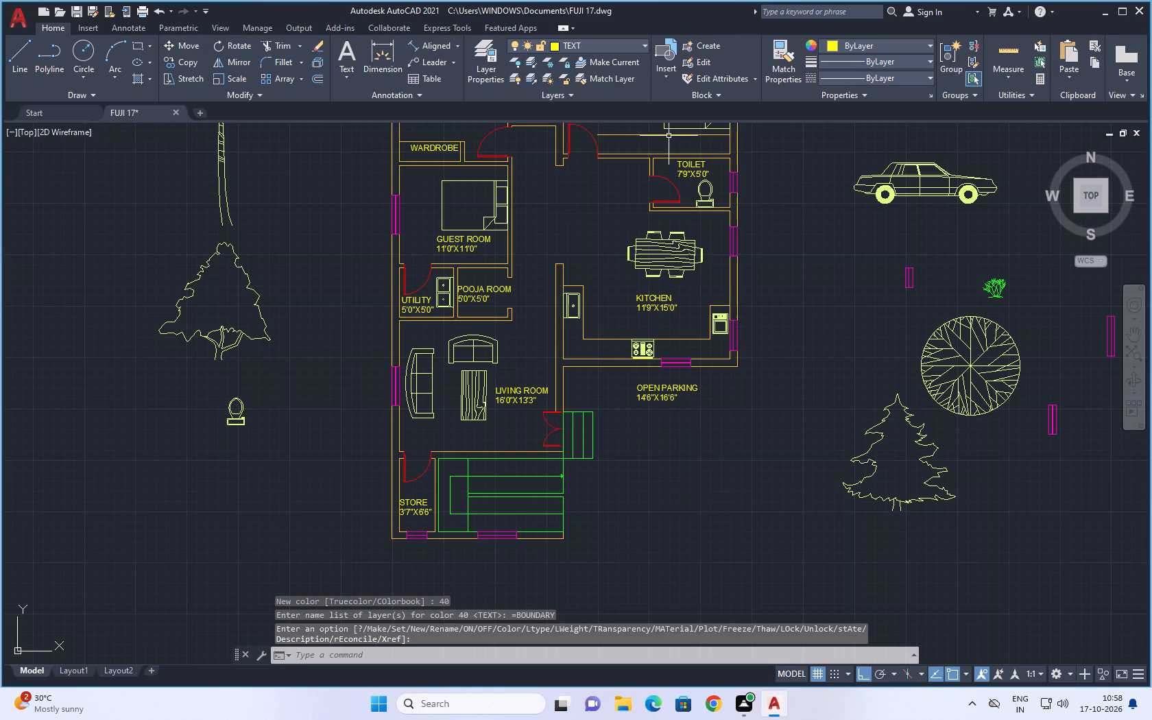
click(646, 40)
click(633, 73)
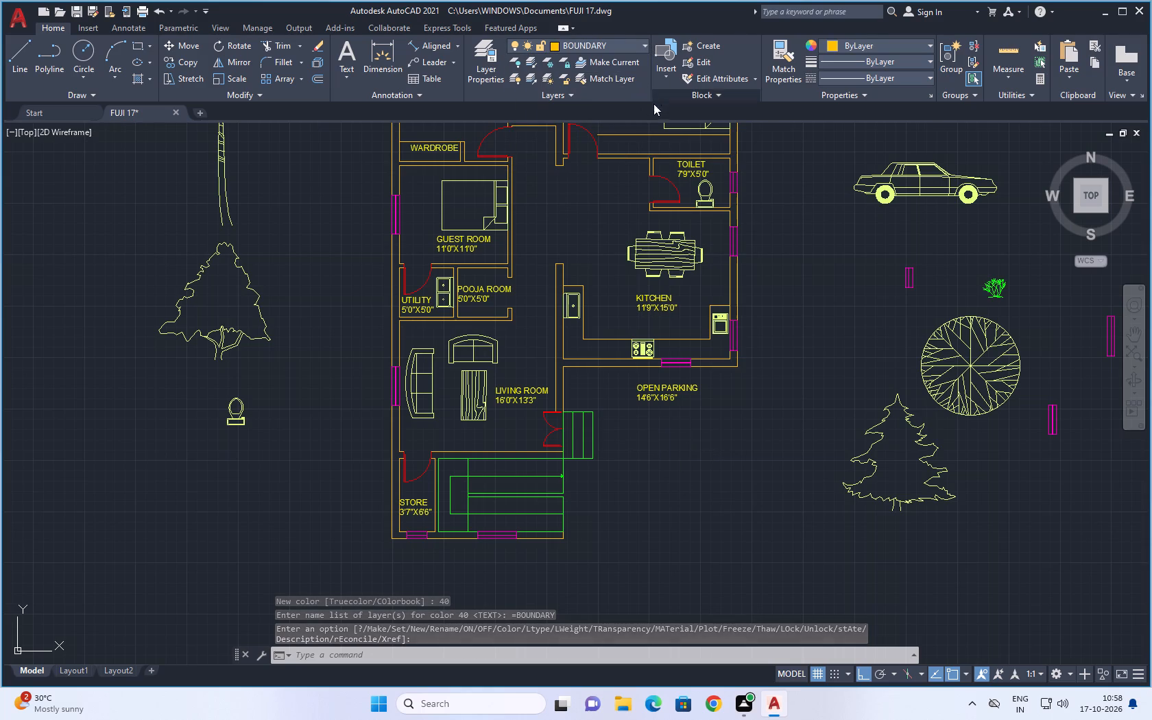
Draw a horizontal boundary line about 18' long eastward from the house's southeast corner beside the staircase, along the south side of the open parking.
click(21, 55)
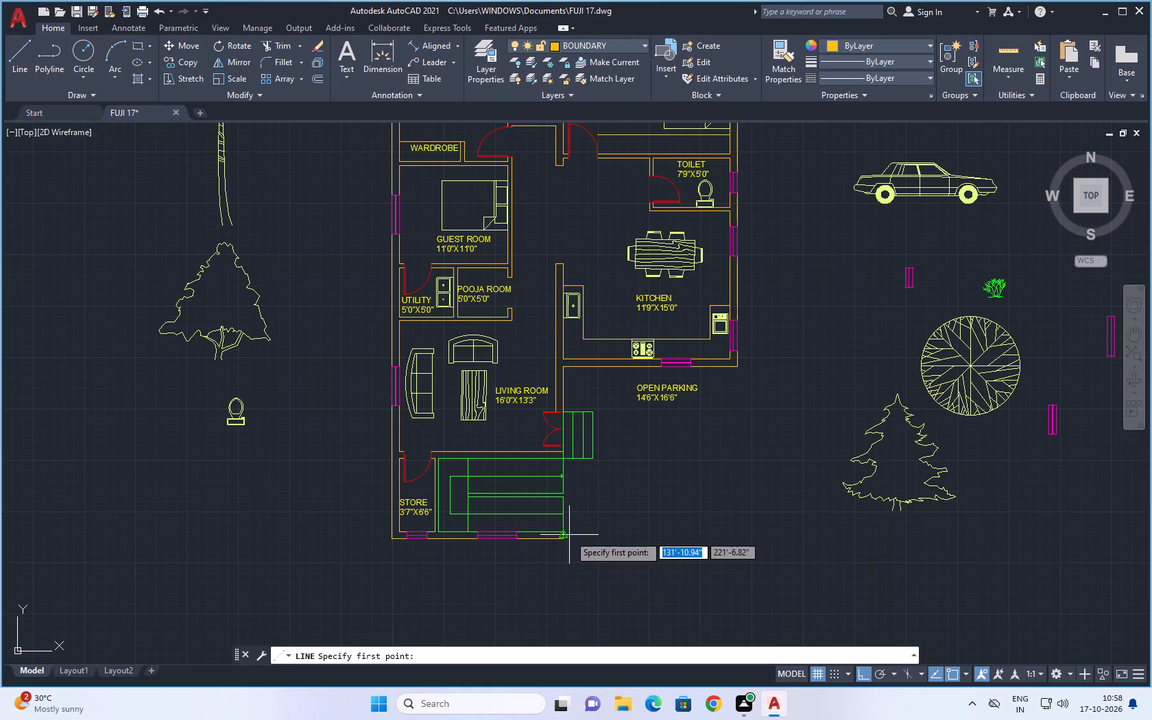
scroll(569, 534, up, 2)
click(549, 548)
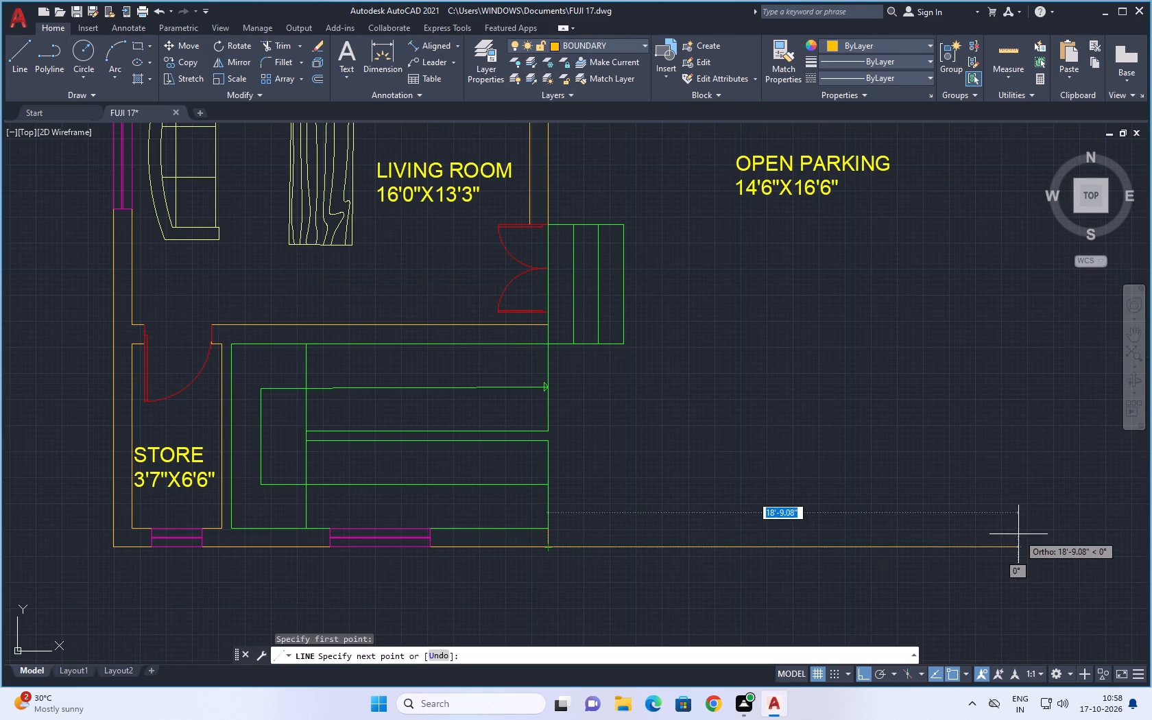
scroll(1018, 534, down, 3)
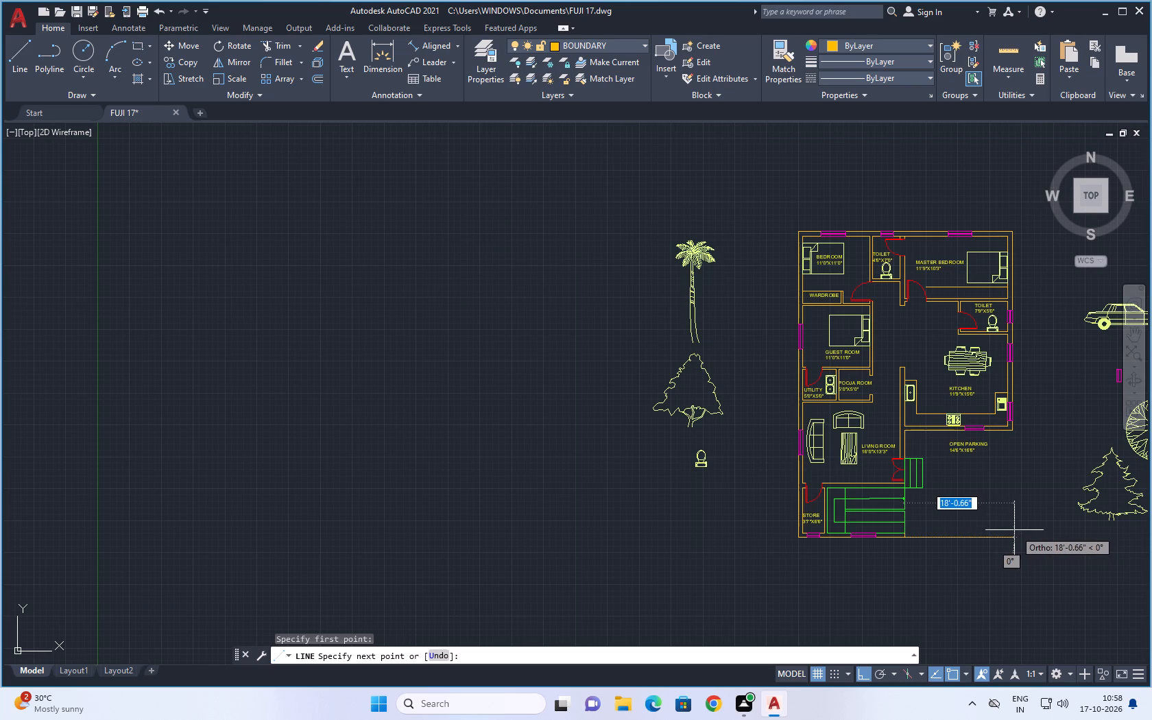
click(1013, 533)
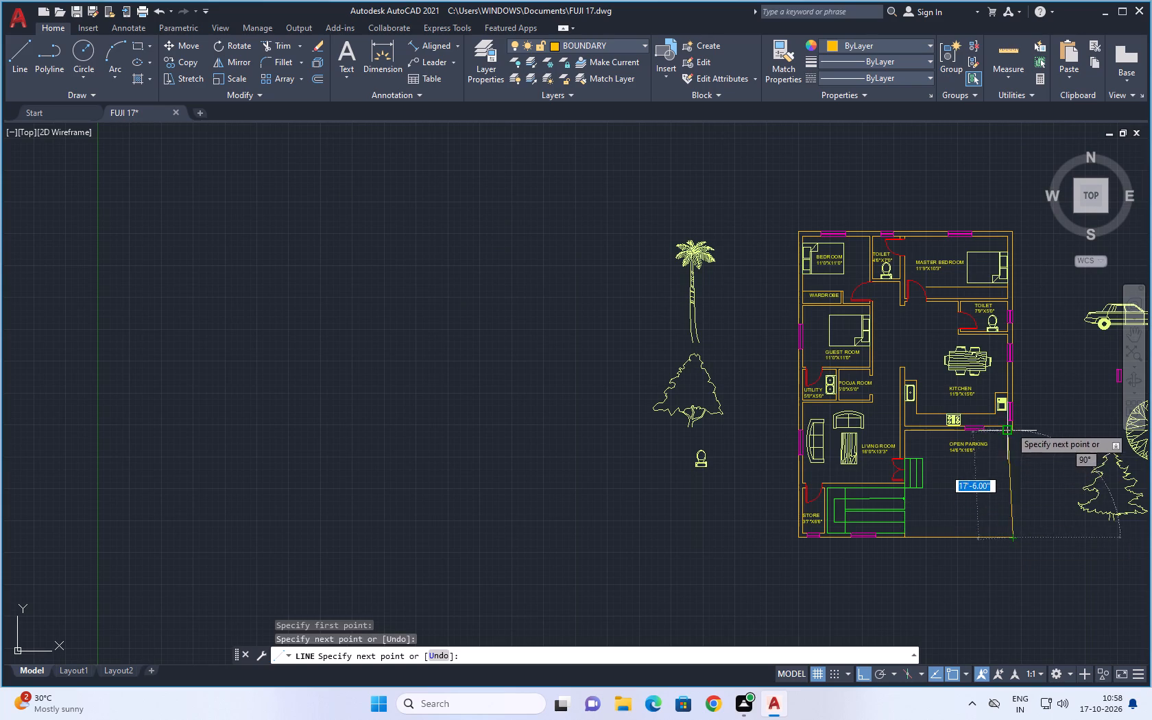
scroll(1031, 444, down, 1)
middle_drag(1029, 449, 864, 480)
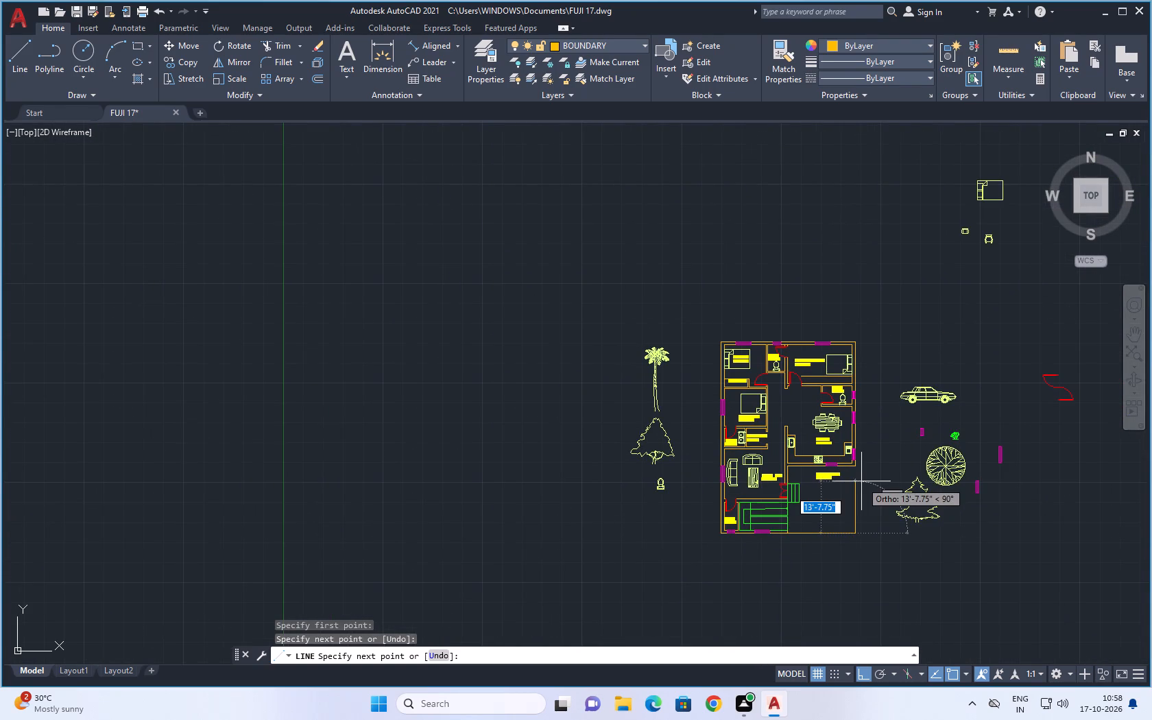
key(Escape)
Draw a vertical boundary line 17'6" long from the kitchen's outer southeast corner straight south to the parking's south line.
scroll(861, 481, up, 2)
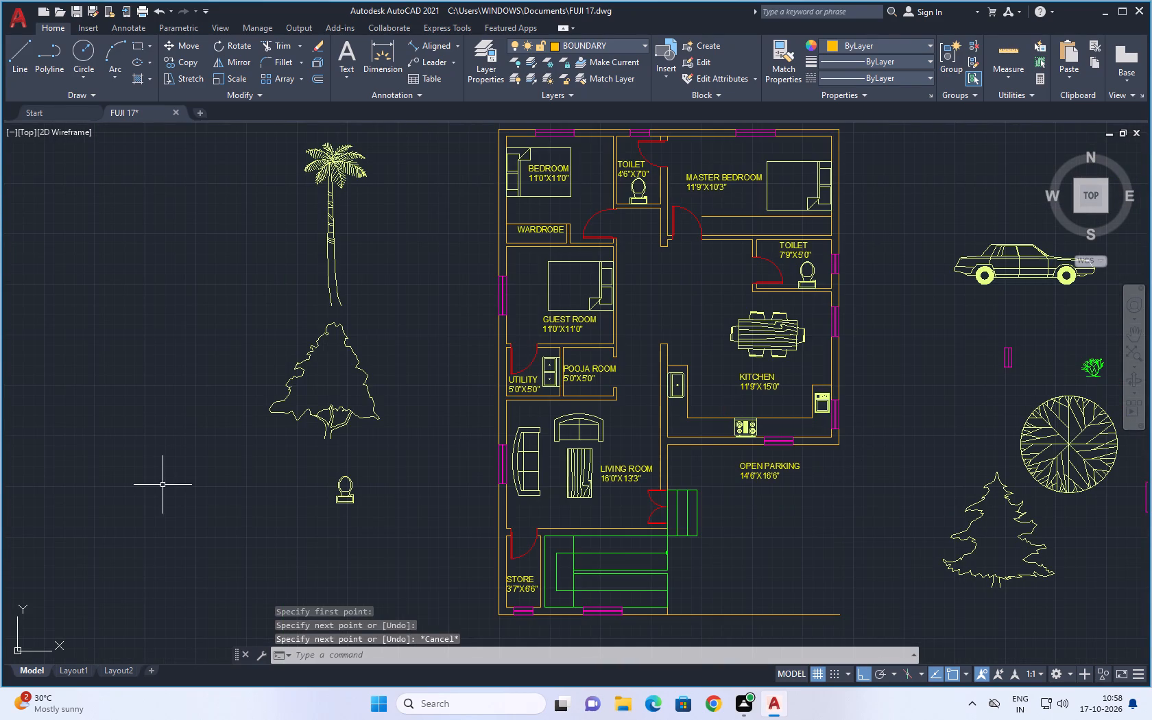
click(22, 55)
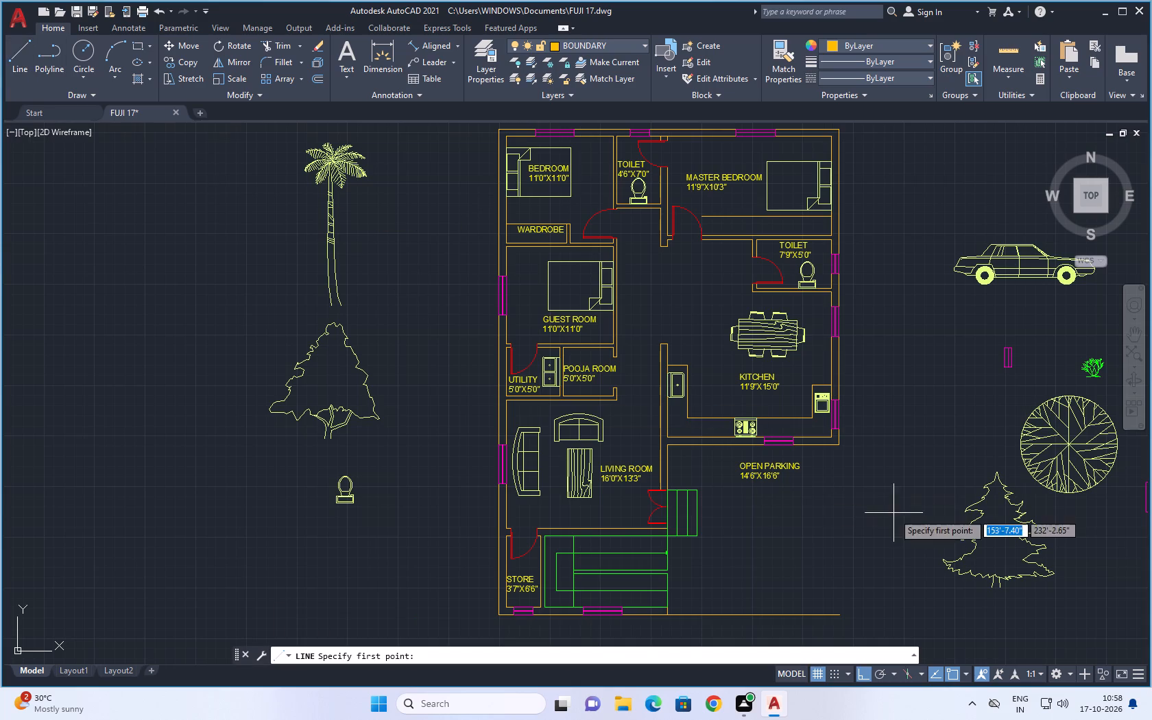
scroll(839, 429, up, 2)
click(835, 472)
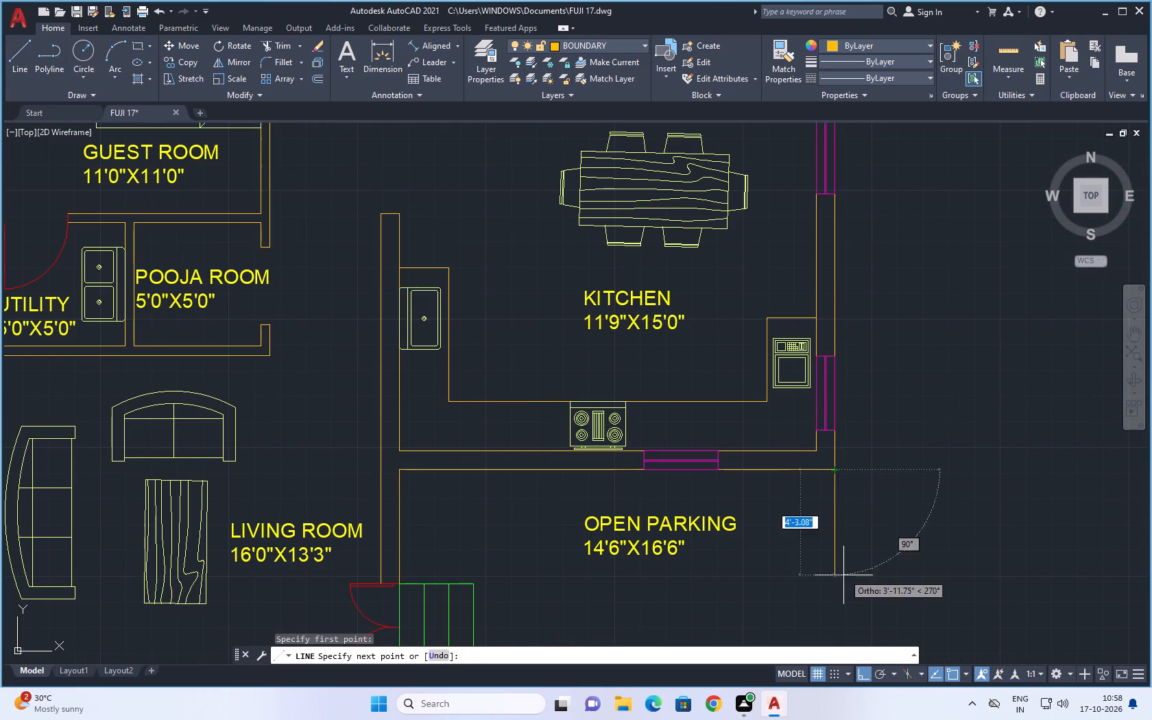
scroll(843, 589, down, 2)
middle_drag(845, 597, 811, 432)
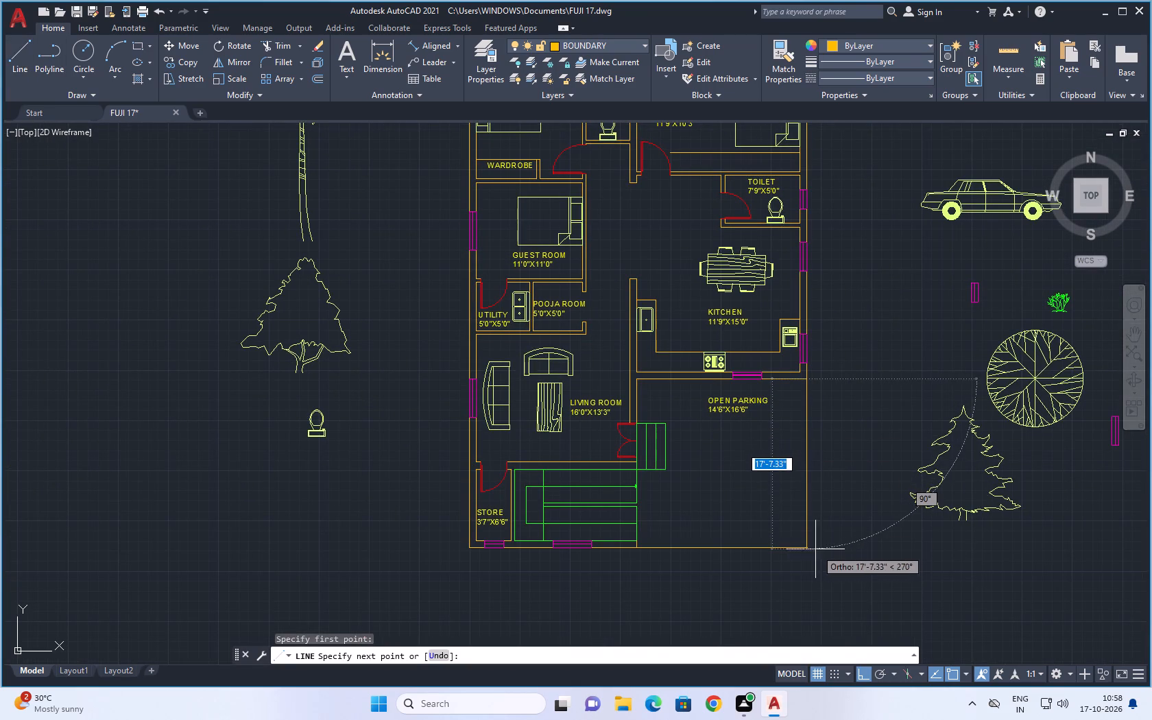
scroll(806, 550, up, 4)
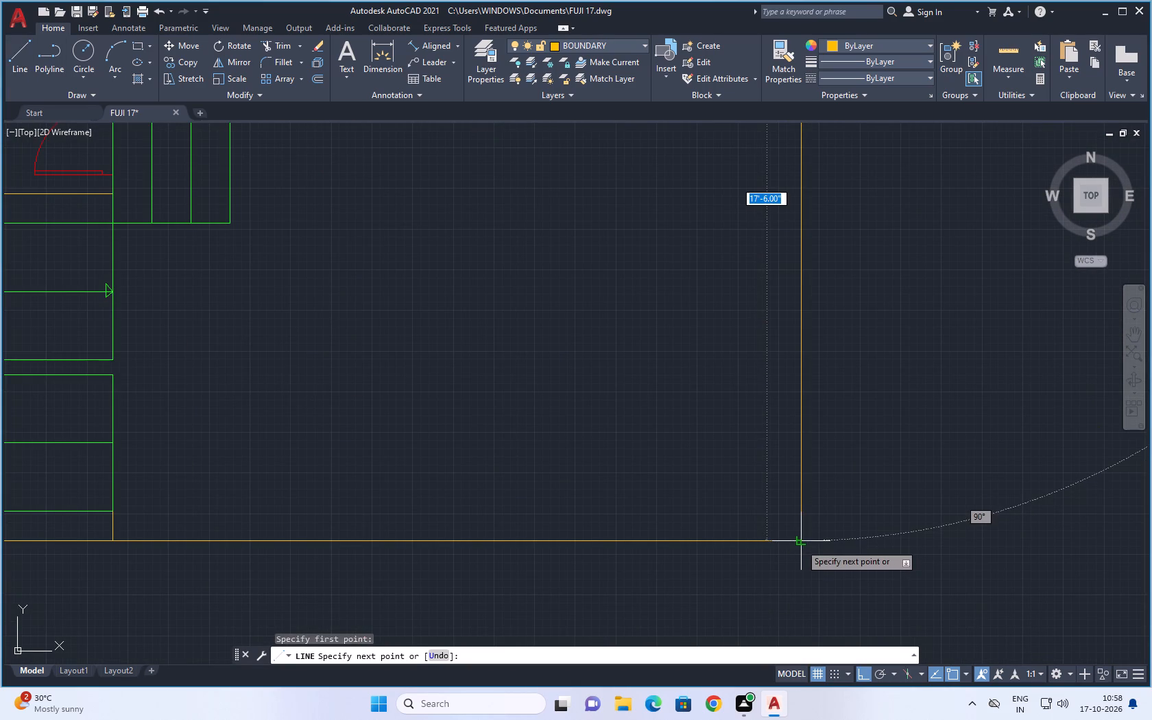
click(800, 544)
key(Escape)
key(Escape)
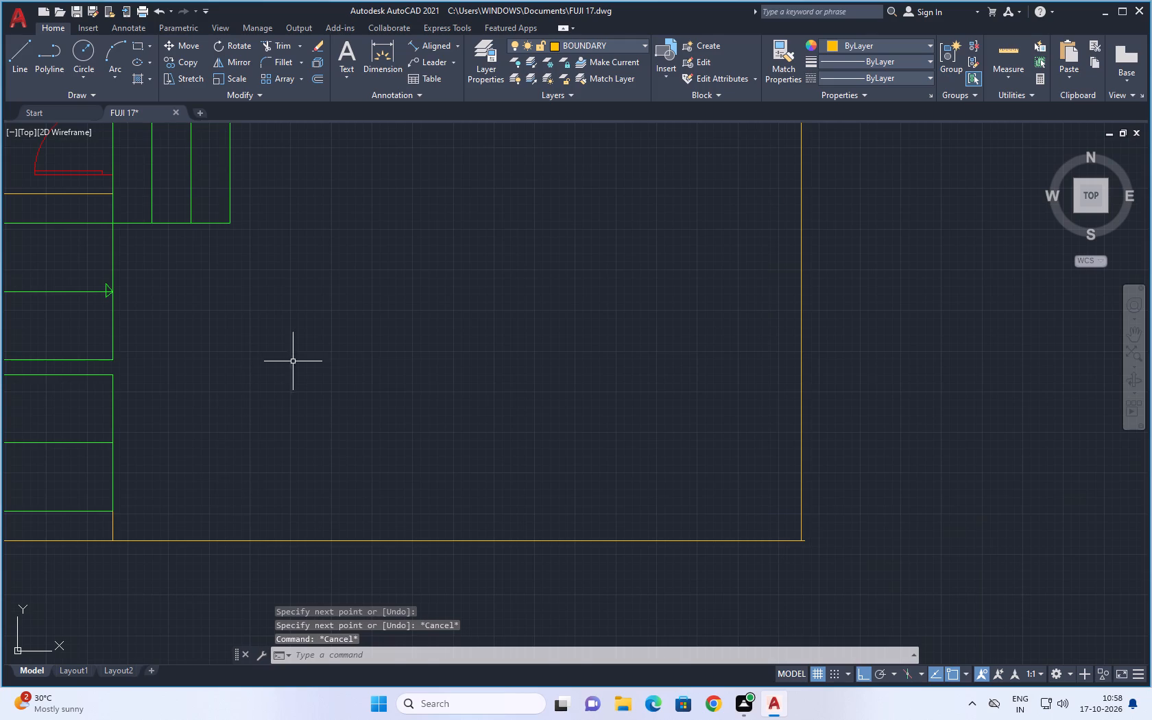
Trim the short overhang of the parking's south line beyond its east boundary line.
click(267, 49)
scroll(765, 576, up, 3)
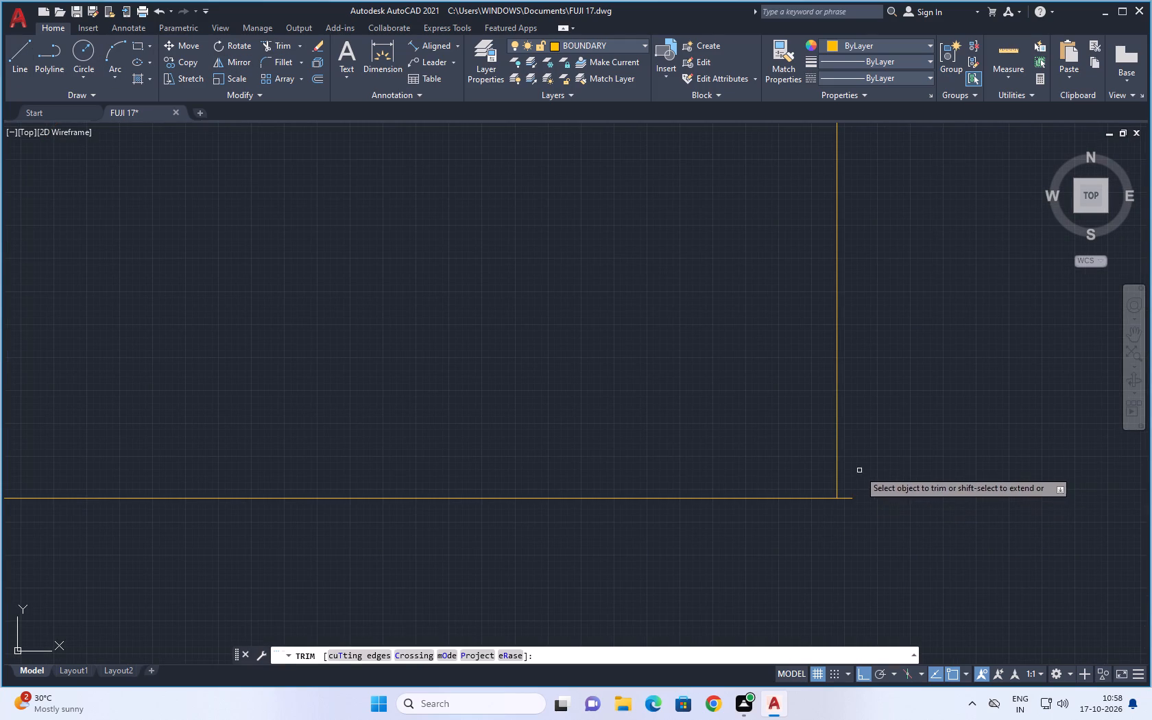
drag(853, 472, 845, 524)
scroll(848, 528, down, 3)
scroll(918, 548, down, 2)
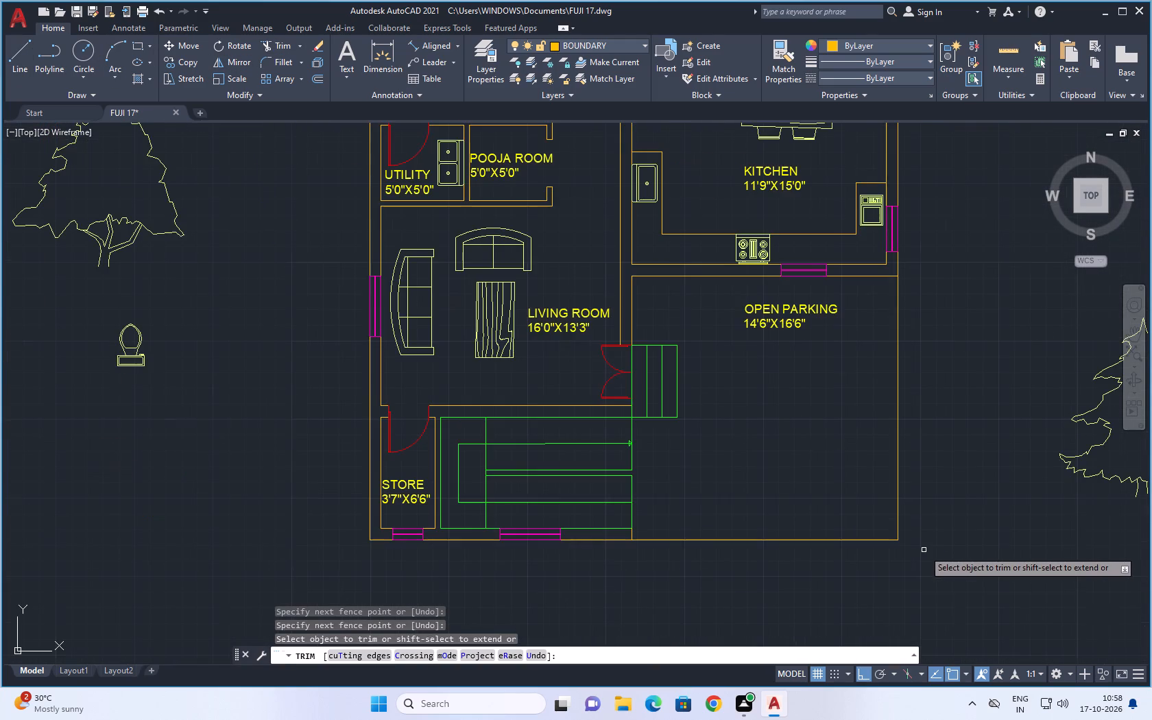
middle_drag(927, 547, 879, 509)
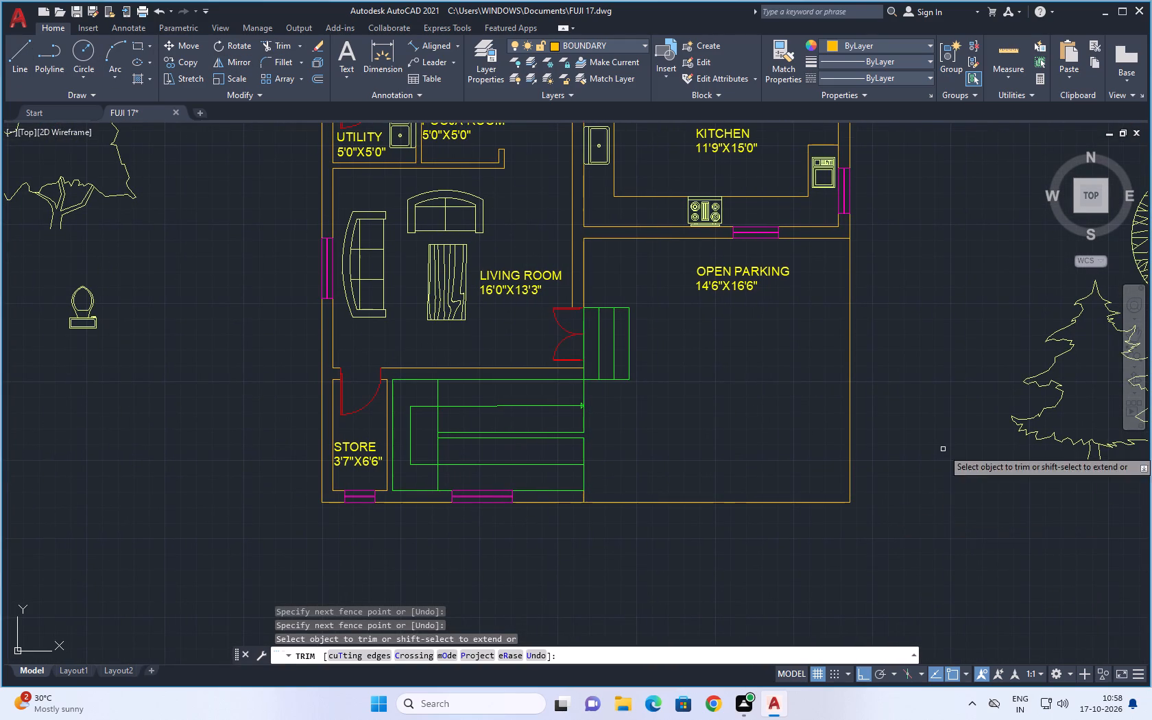
scroll(919, 408, down, 2)
middle_drag(889, 493, 803, 451)
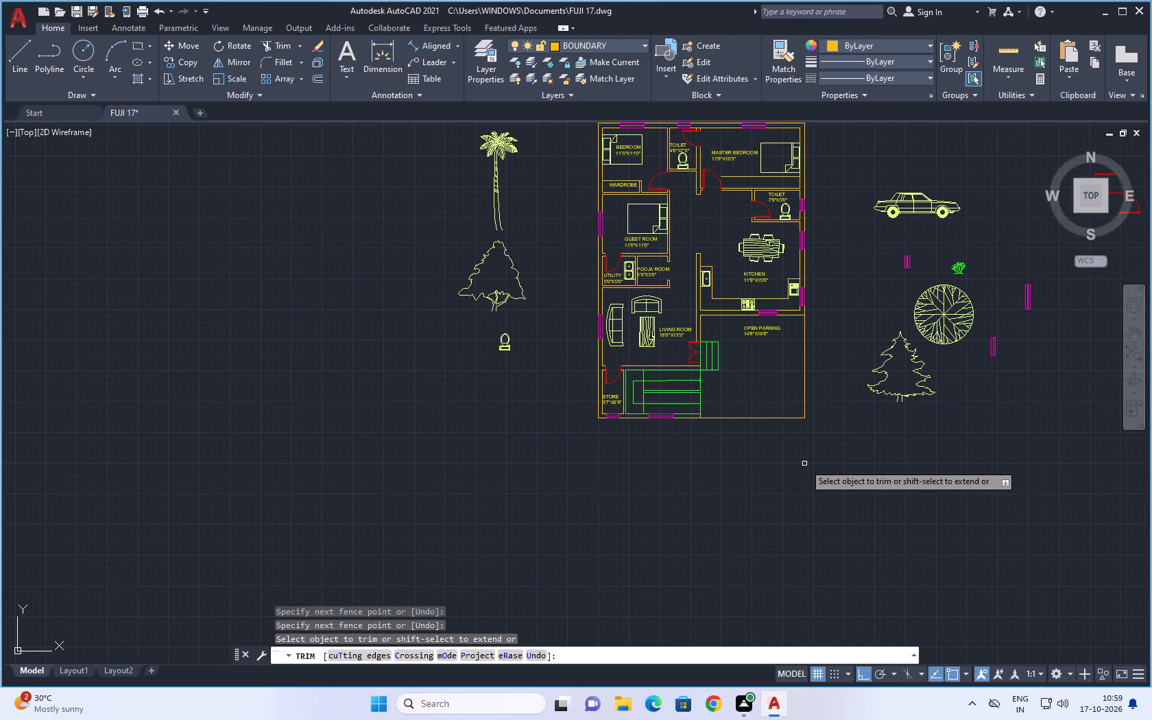
scroll(613, 433, up, 3)
scroll(732, 426, down, 1)
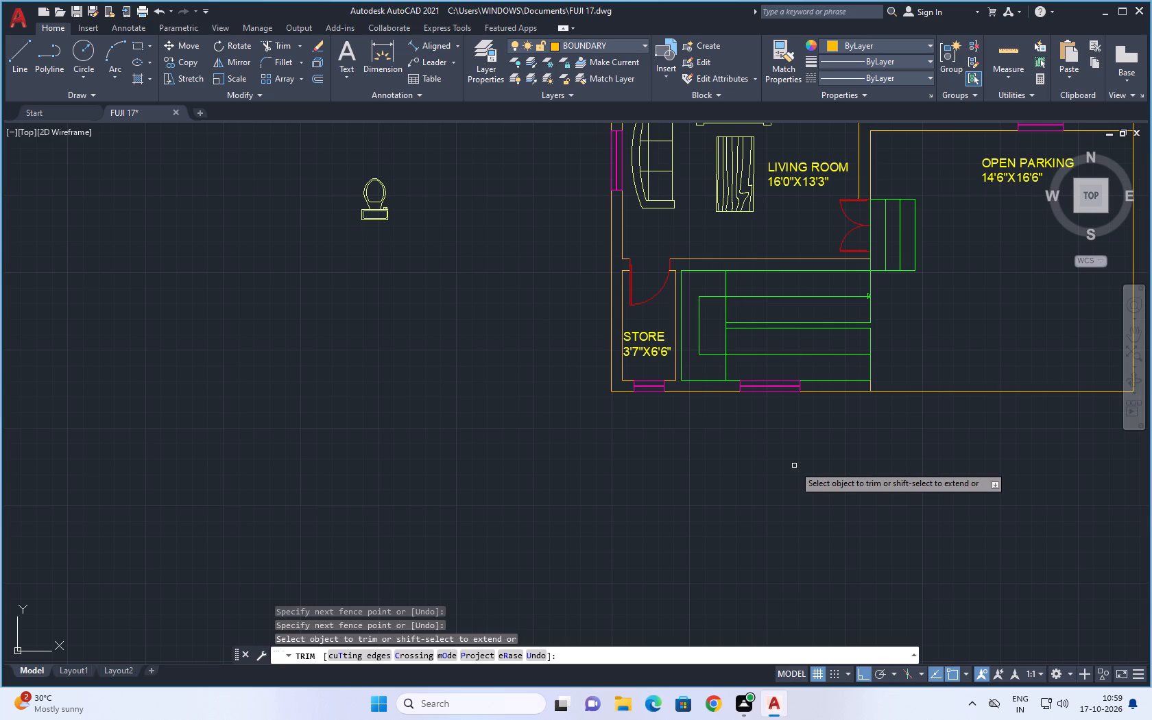
key(Escape)
key(Escape)
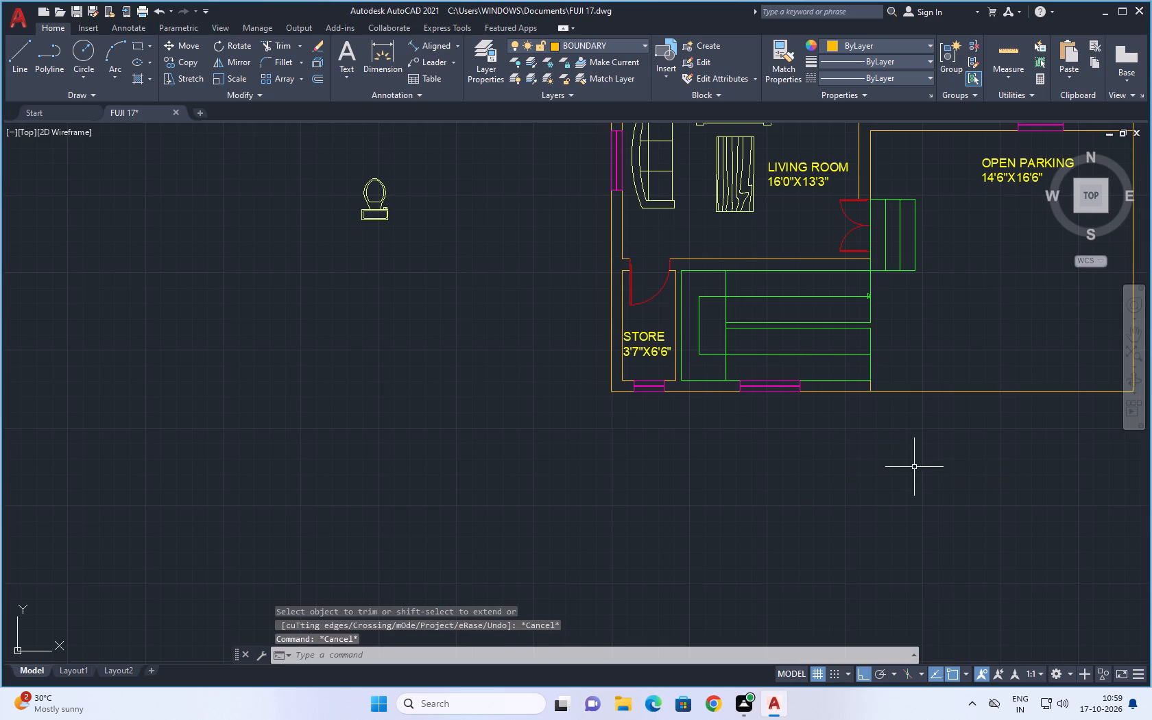
middle_click(885, 452)
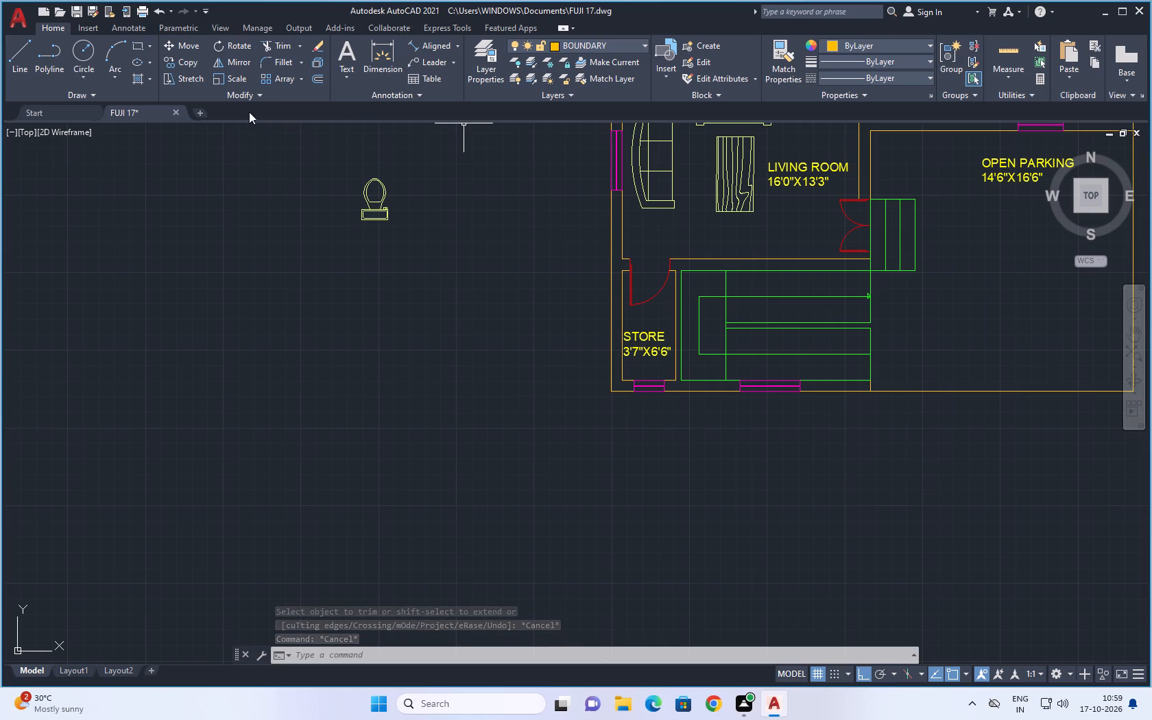
key(Escape)
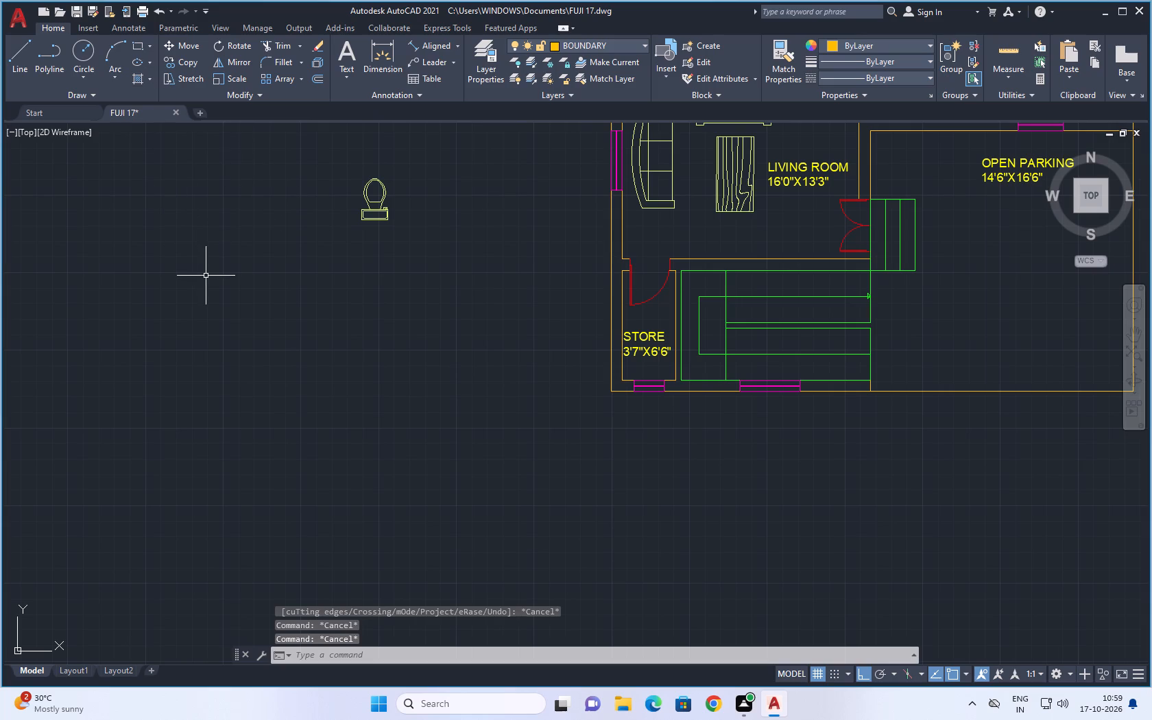
Offset the east end line of the staircase's south flight westward nine times at 1' spacing to create its treads.
key(o)
key(Return)
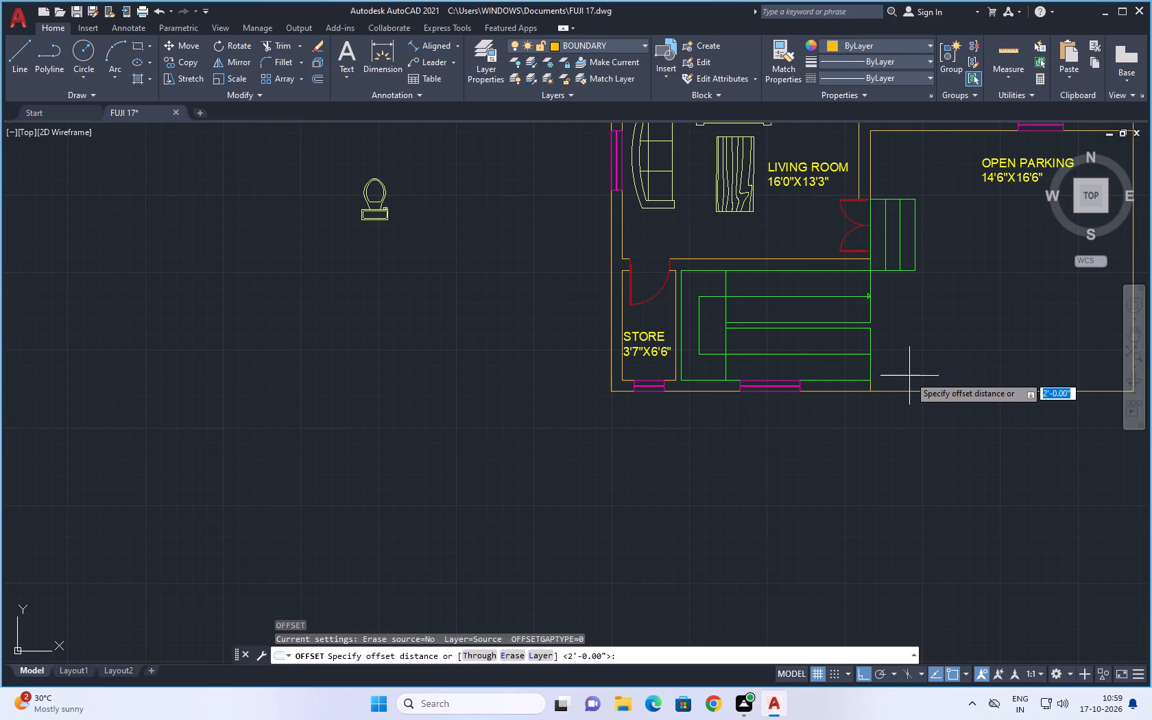
key(1)
key(apostrophe)
key(Return)
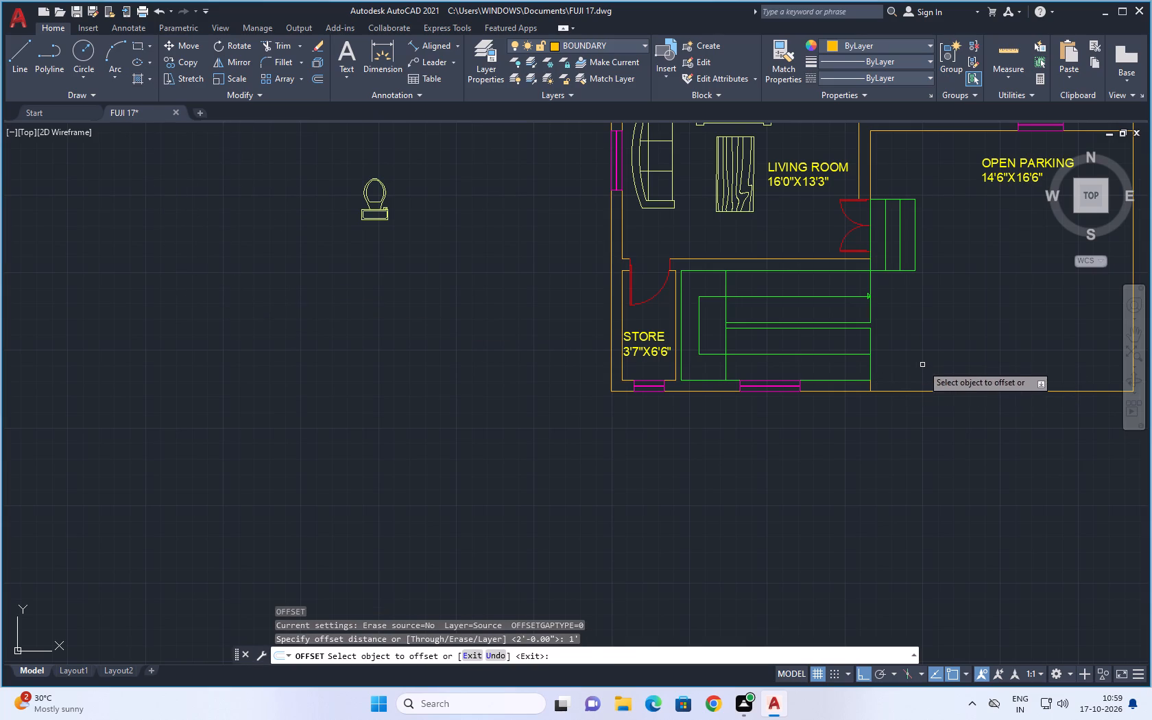
scroll(888, 355, up, 2)
click(837, 328)
click(765, 333)
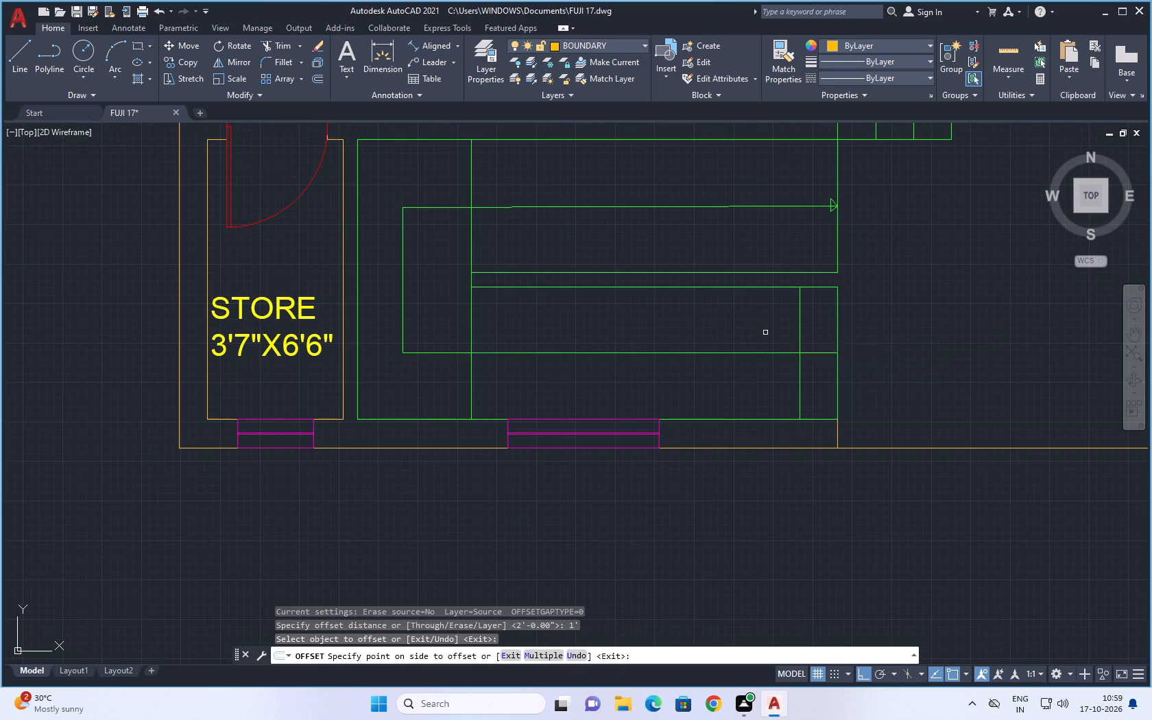
click(800, 326)
click(691, 326)
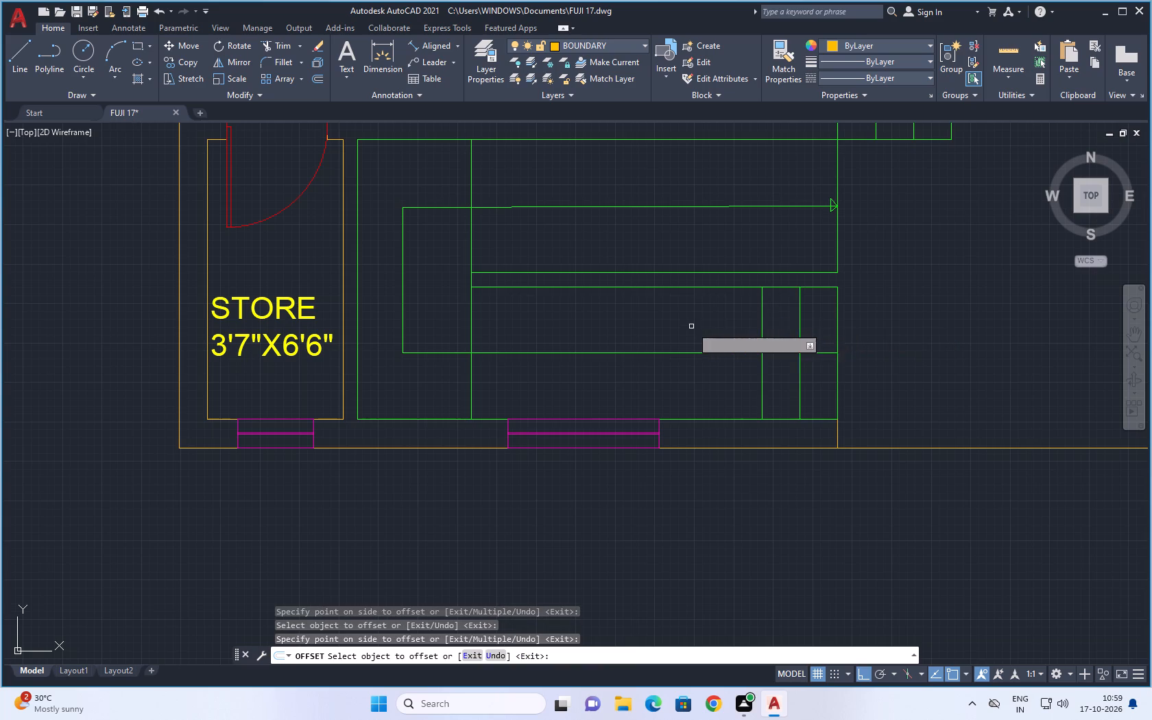
click(763, 321)
click(681, 328)
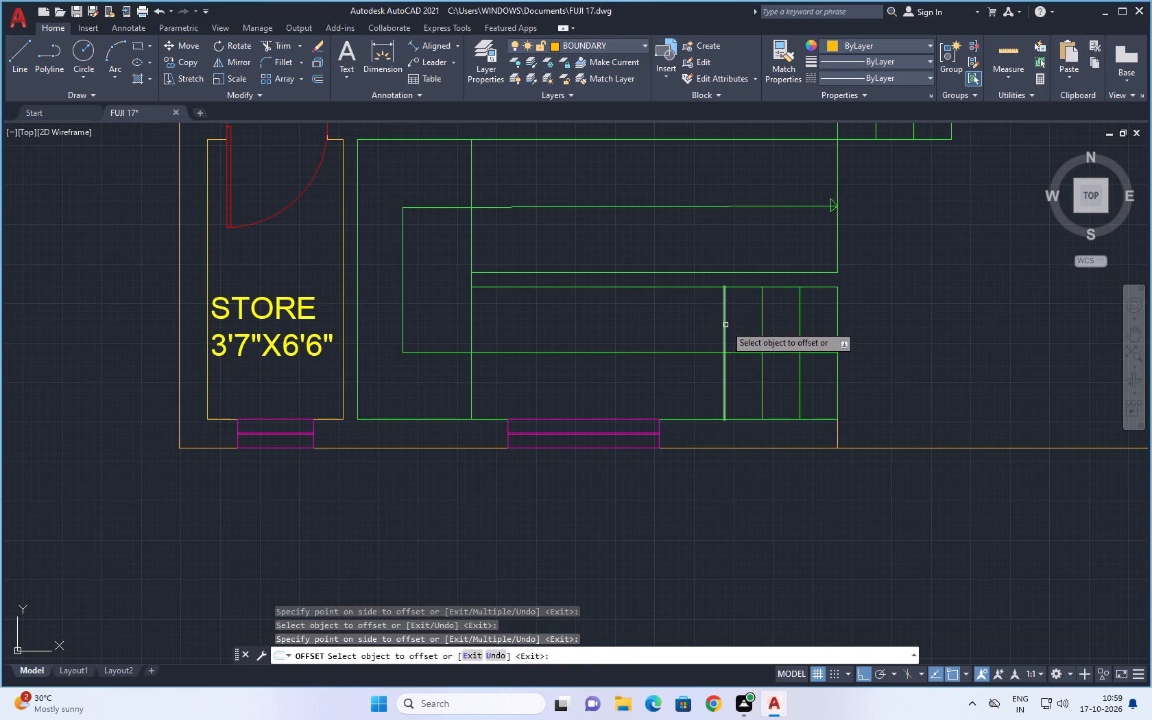
click(725, 325)
click(651, 334)
click(686, 328)
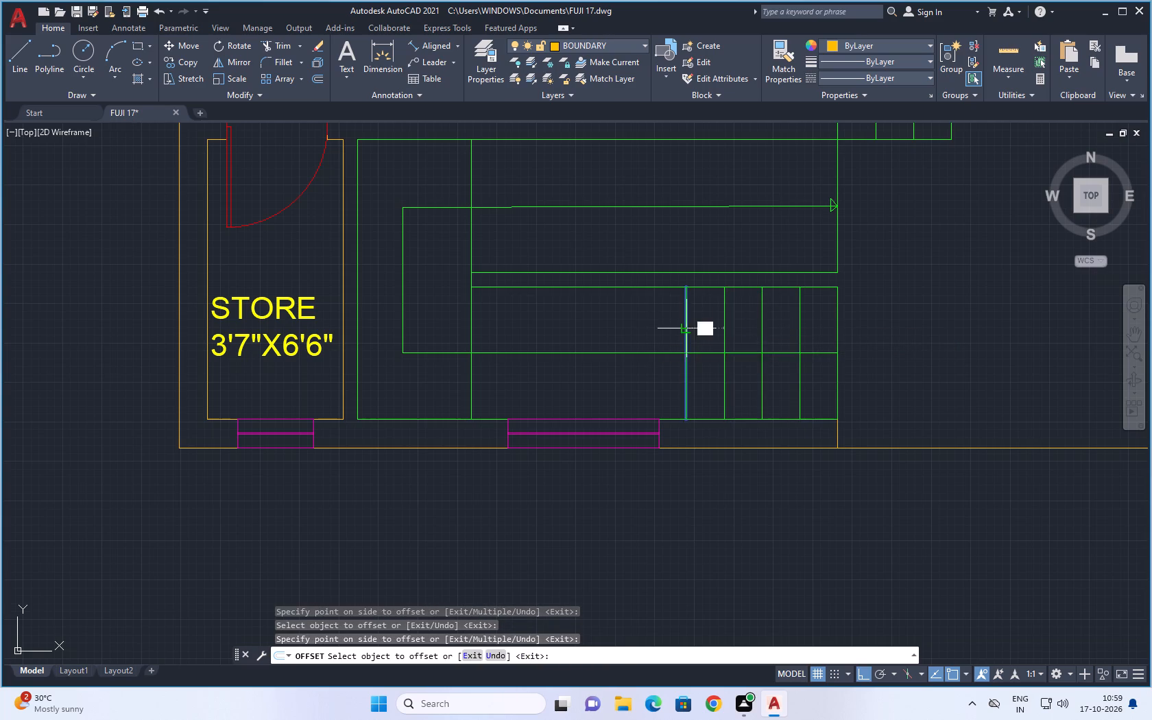
click(621, 336)
click(647, 334)
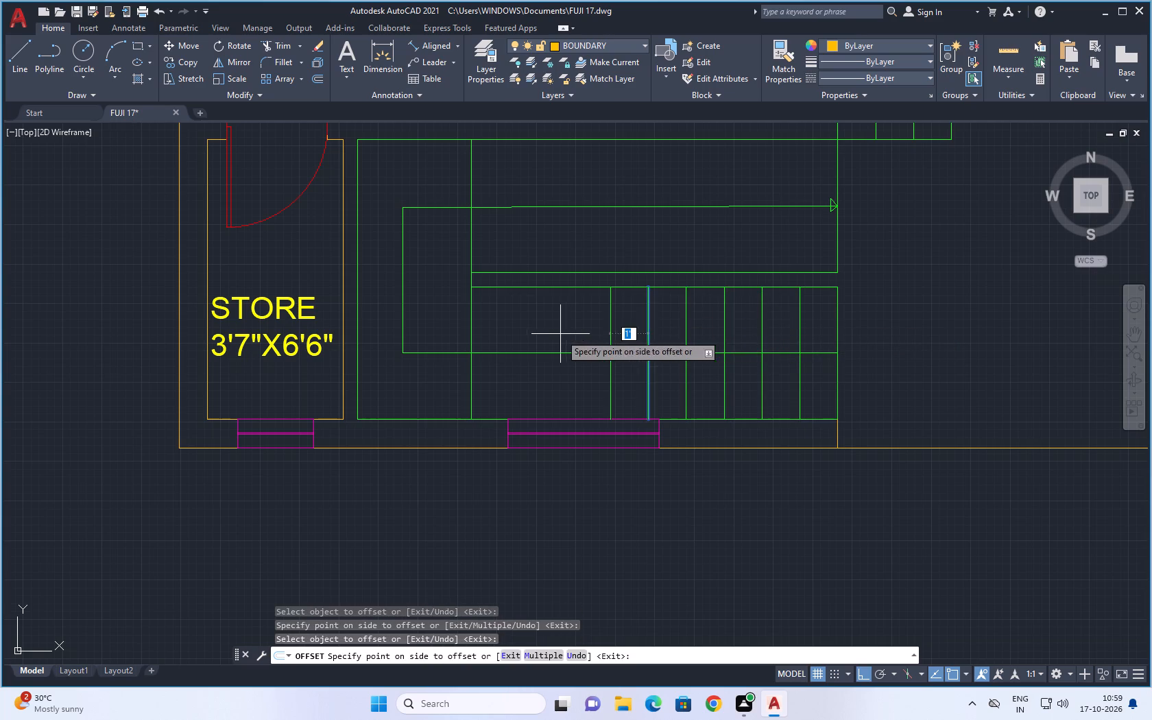
click(560, 334)
click(611, 326)
click(554, 335)
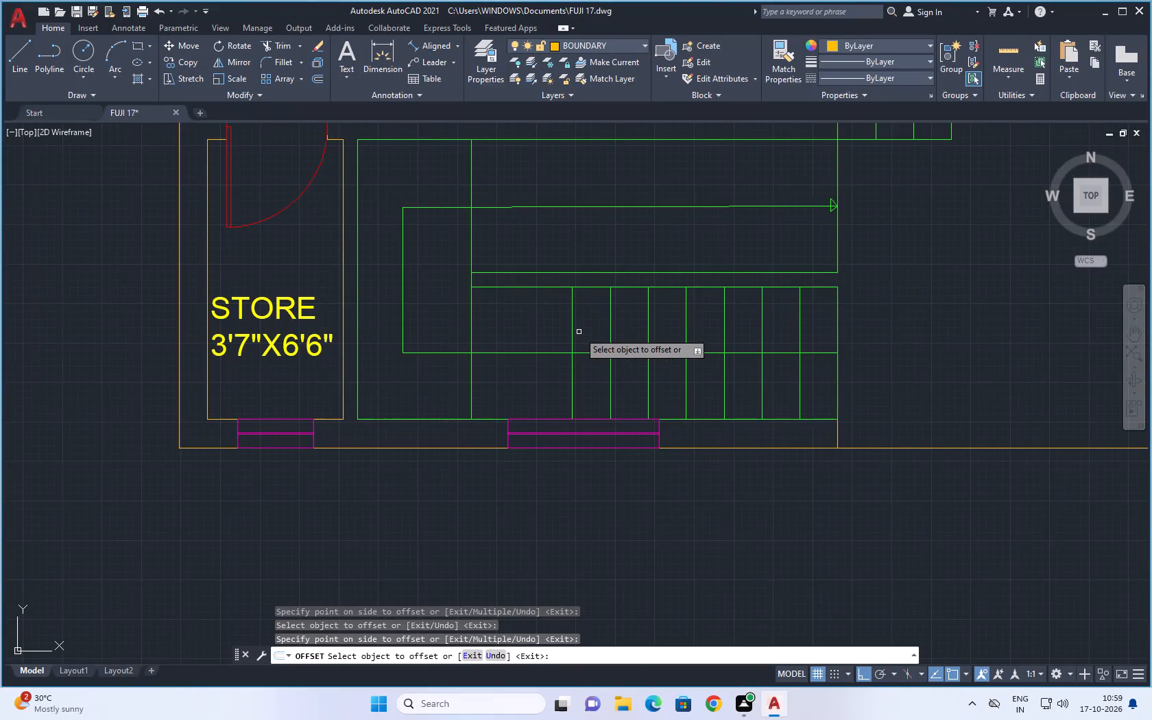
click(573, 328)
click(509, 328)
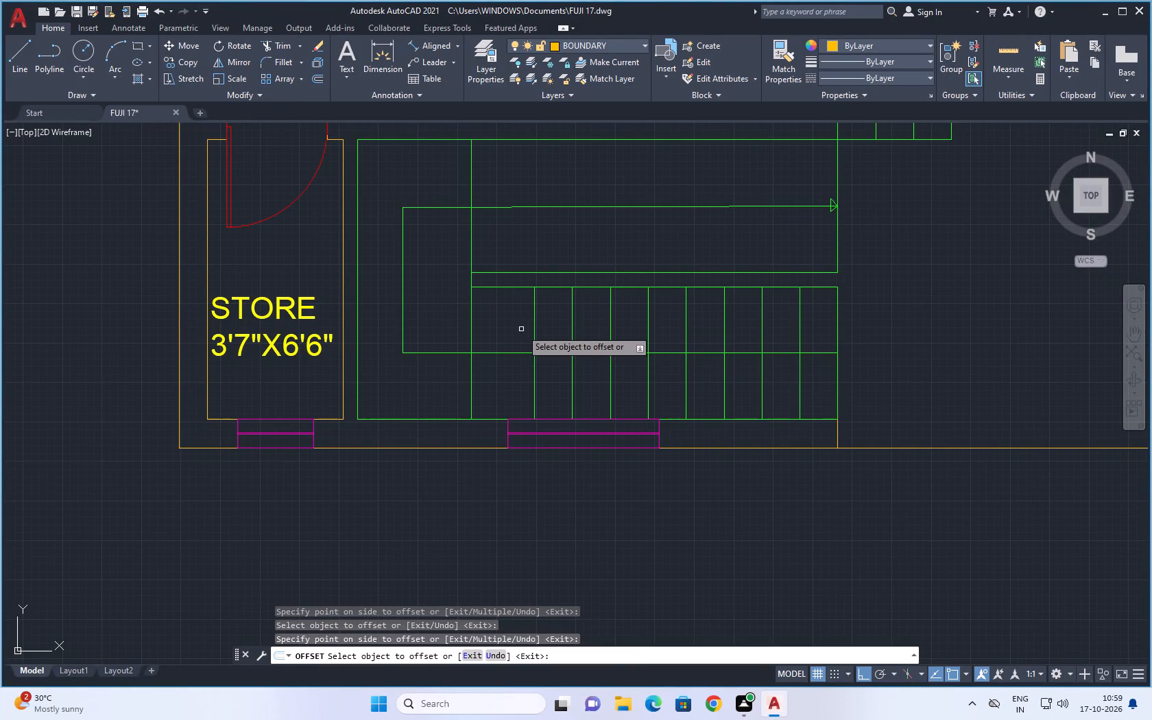
click(536, 326)
click(491, 335)
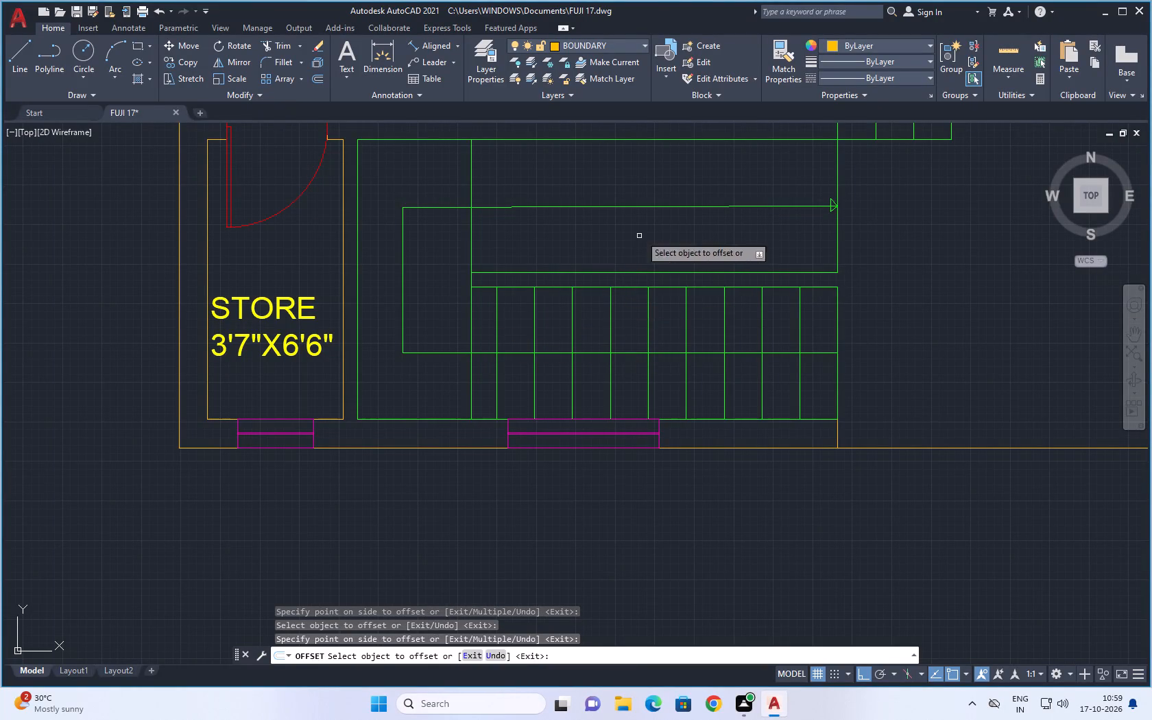
Offset the east end line of the staircase's north flight westward nine times at 1' spacing to create its treads.
click(837, 178)
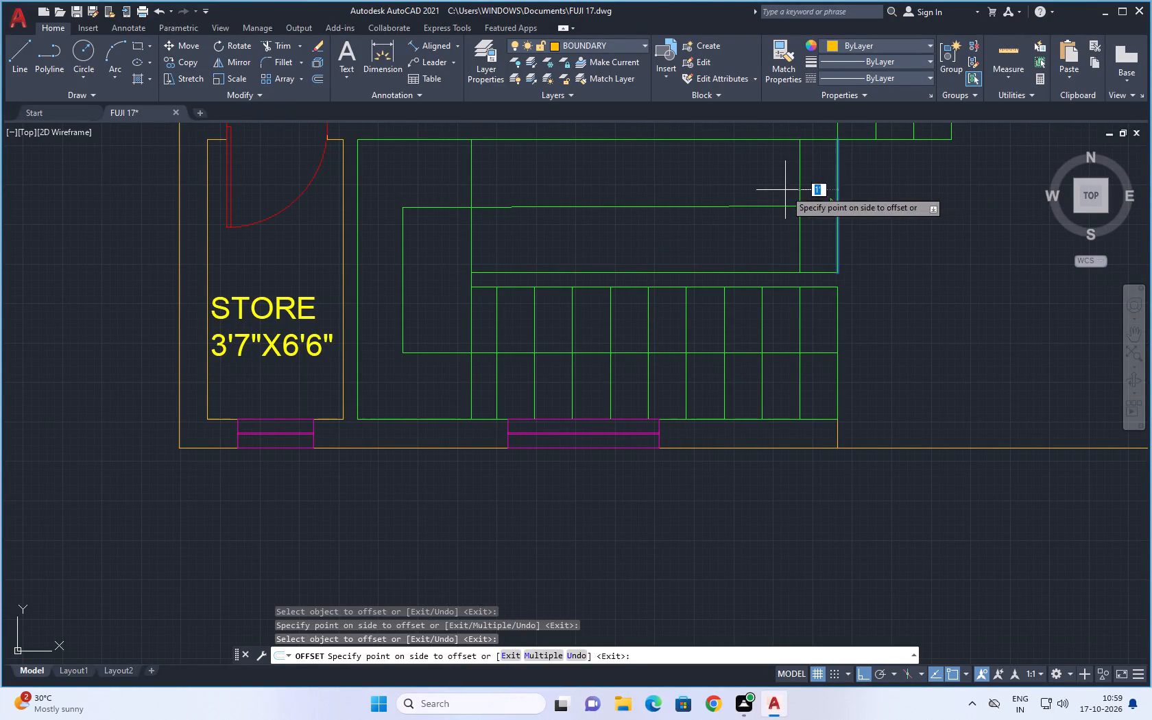
click(785, 190)
click(800, 185)
click(723, 201)
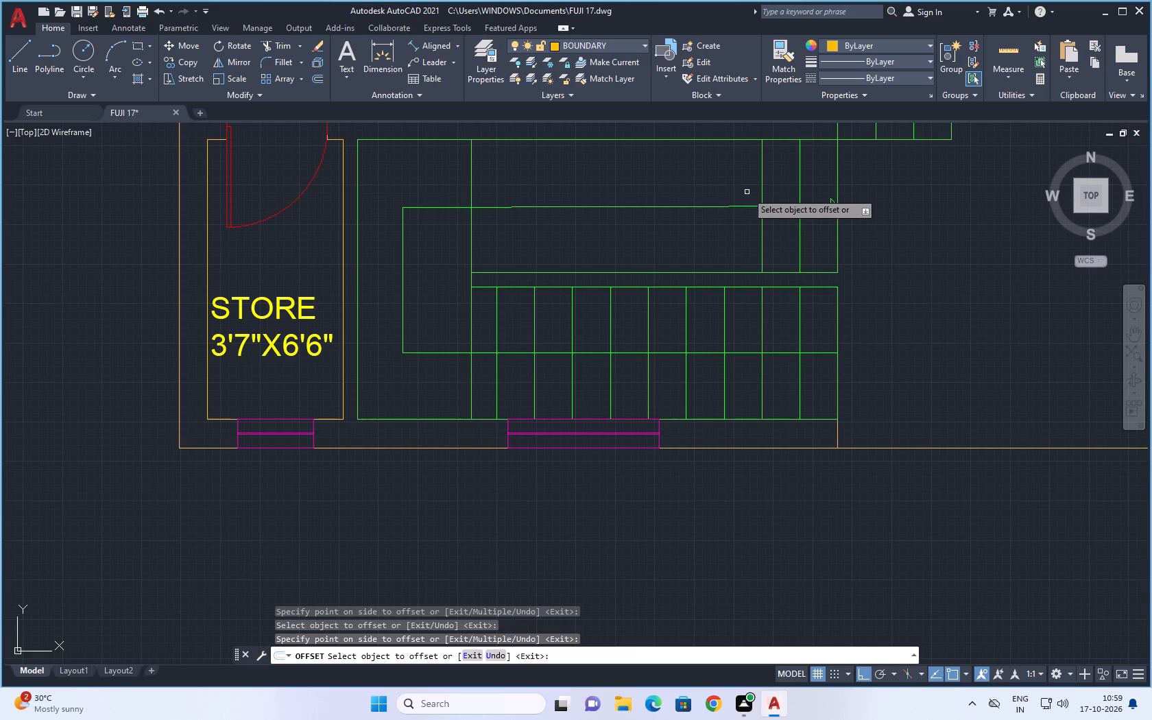
click(761, 184)
click(705, 191)
click(723, 187)
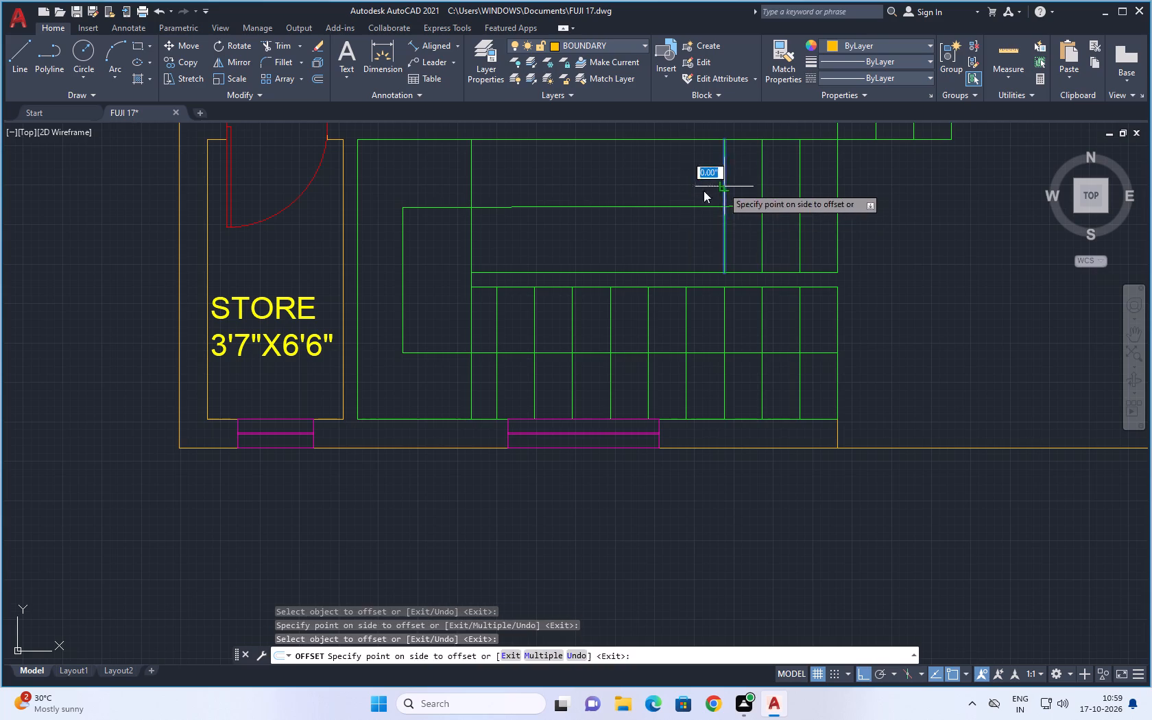
click(658, 201)
click(686, 192)
click(614, 197)
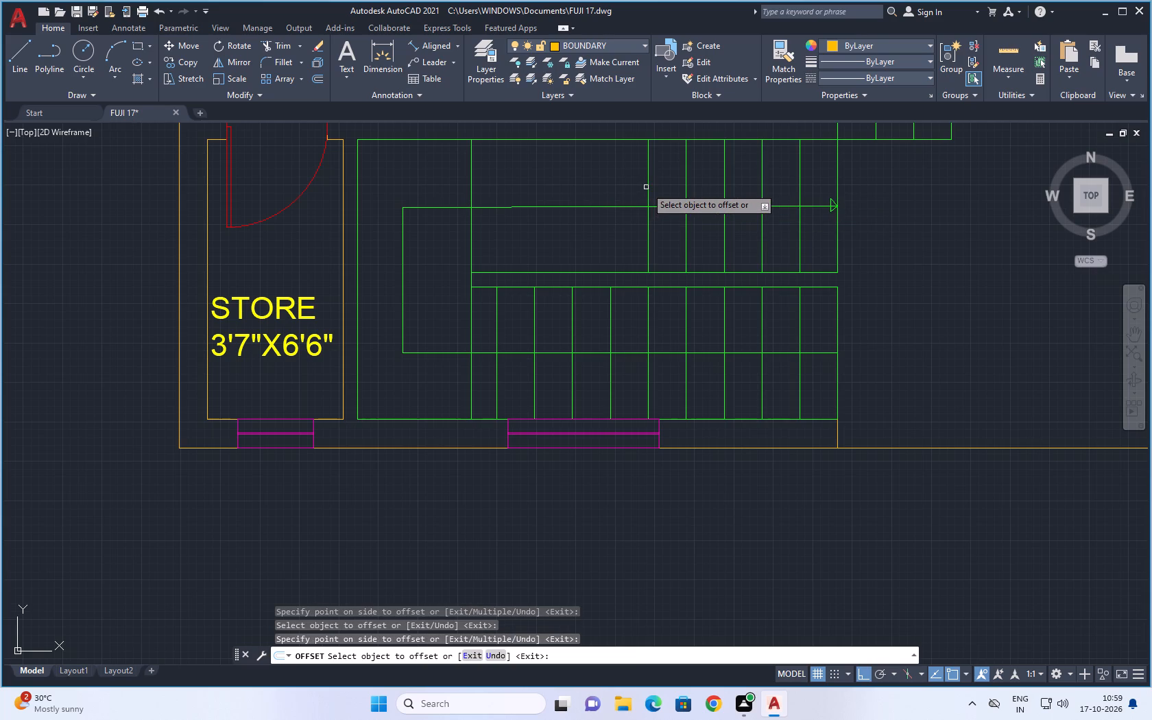
click(647, 188)
click(597, 196)
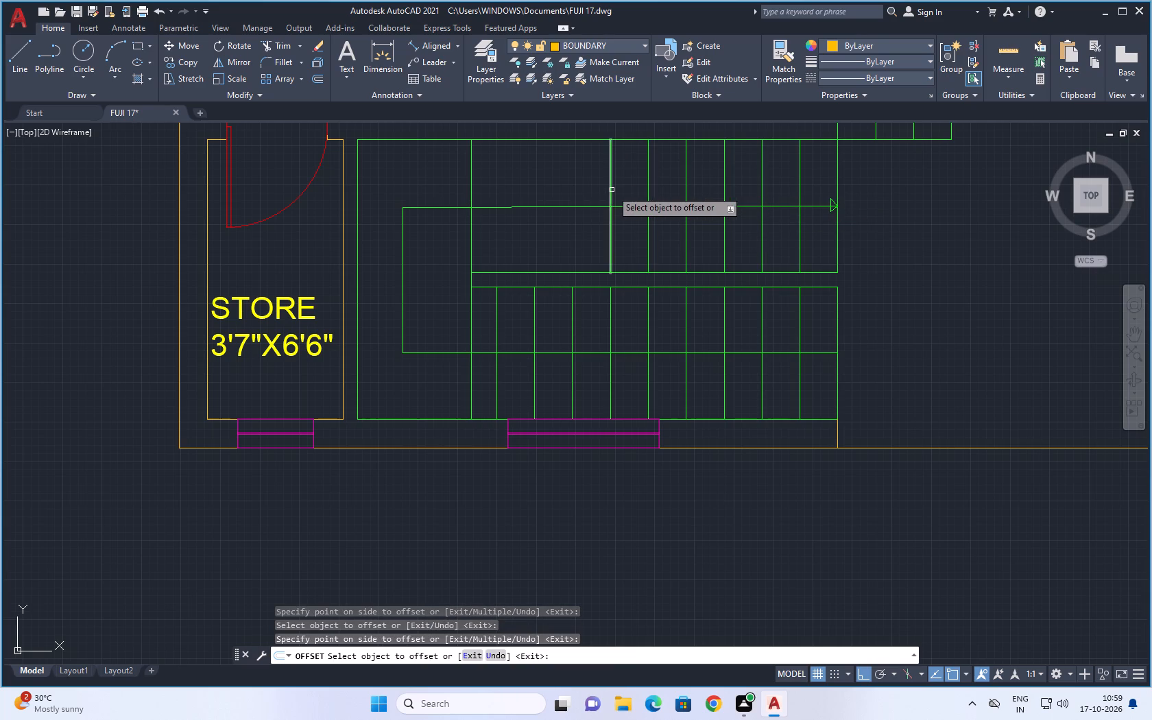
click(612, 190)
click(544, 207)
click(574, 193)
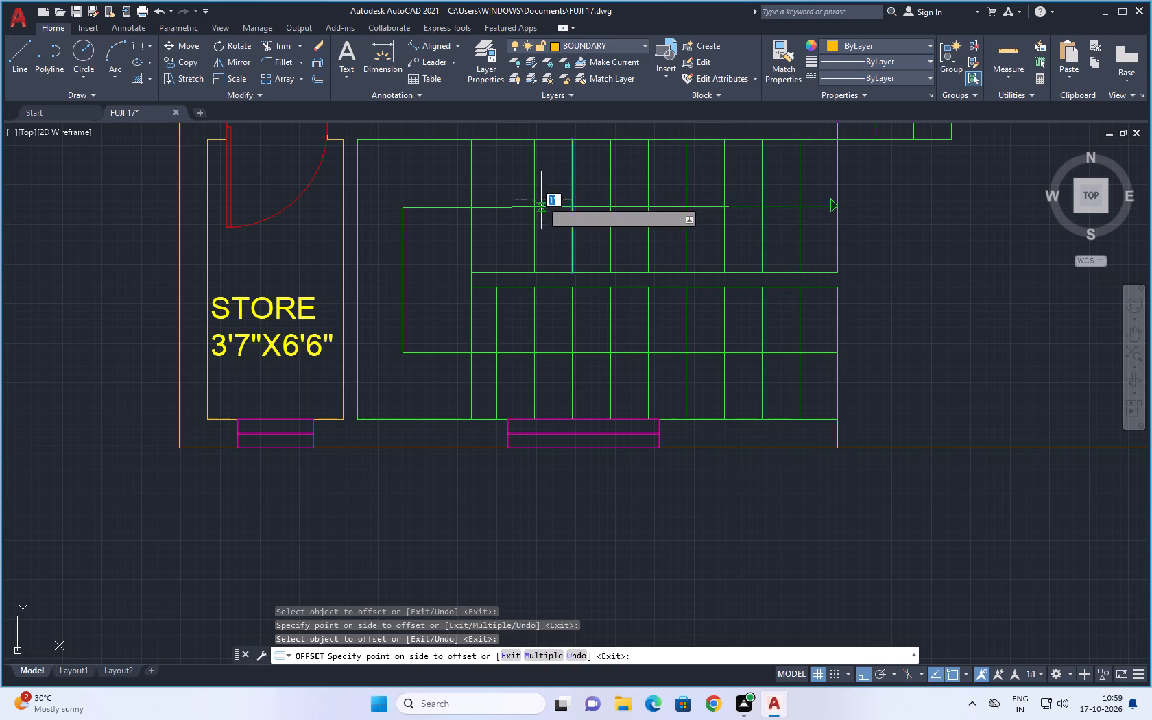
click(541, 200)
click(535, 190)
click(501, 200)
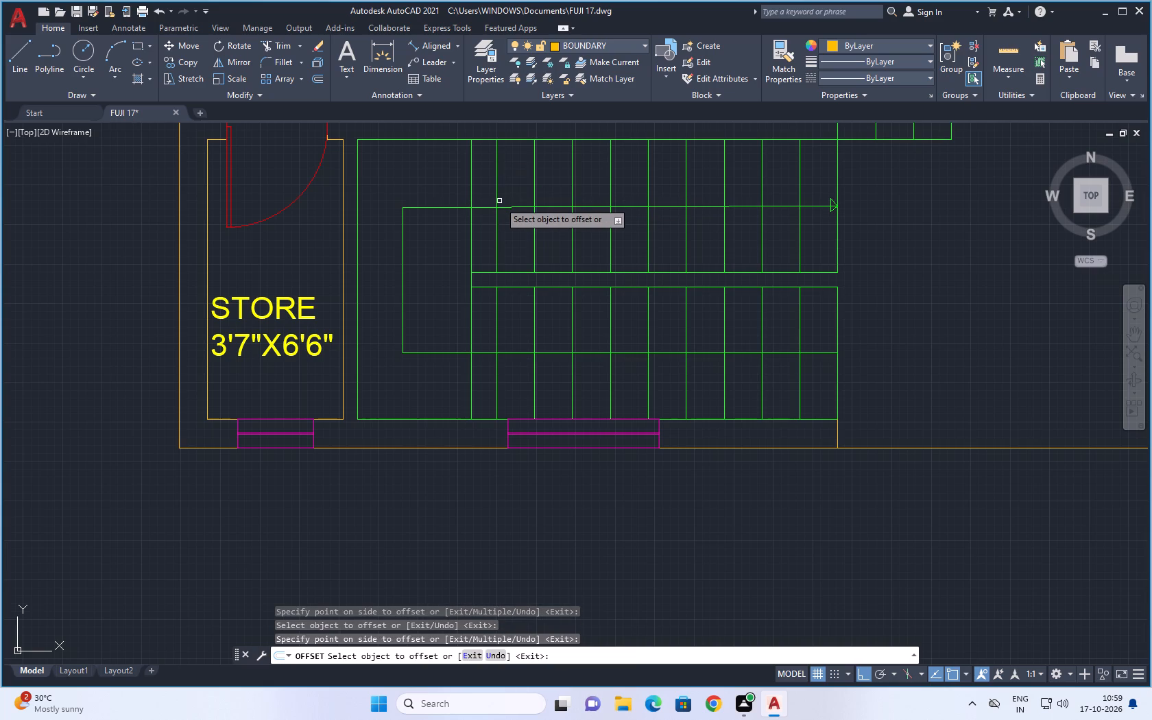
Offset the westernmost tread of each flight 1' further west, past the old landing line.
click(496, 217)
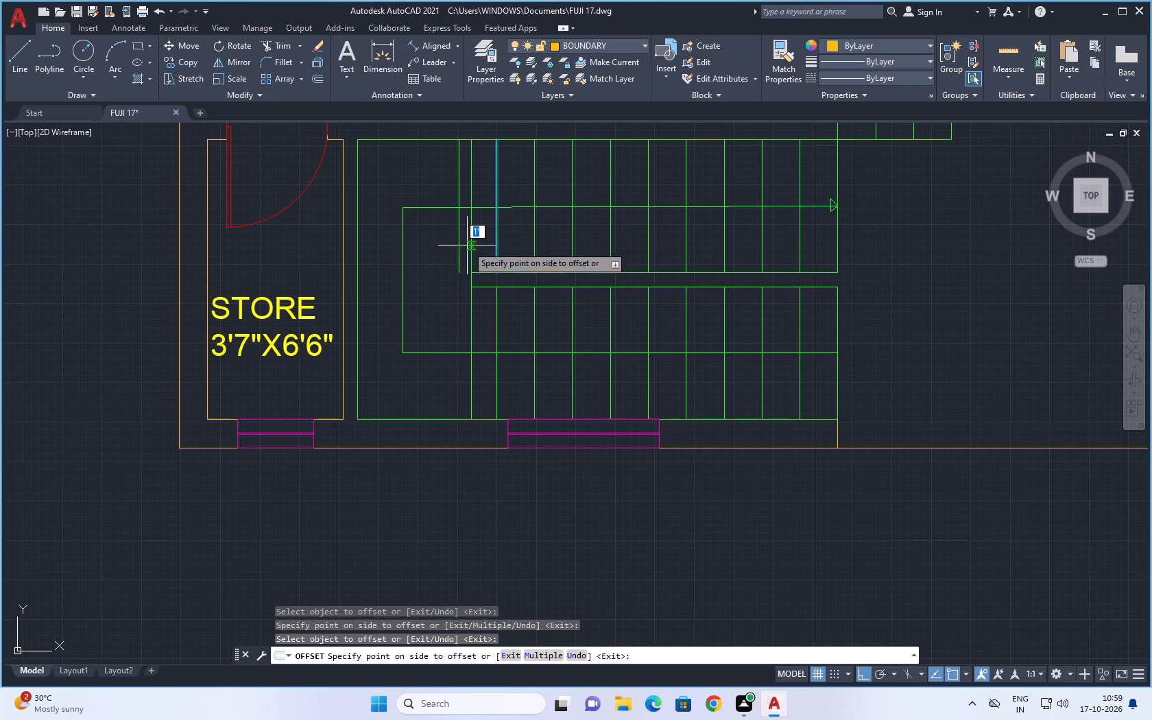
click(466, 247)
click(498, 326)
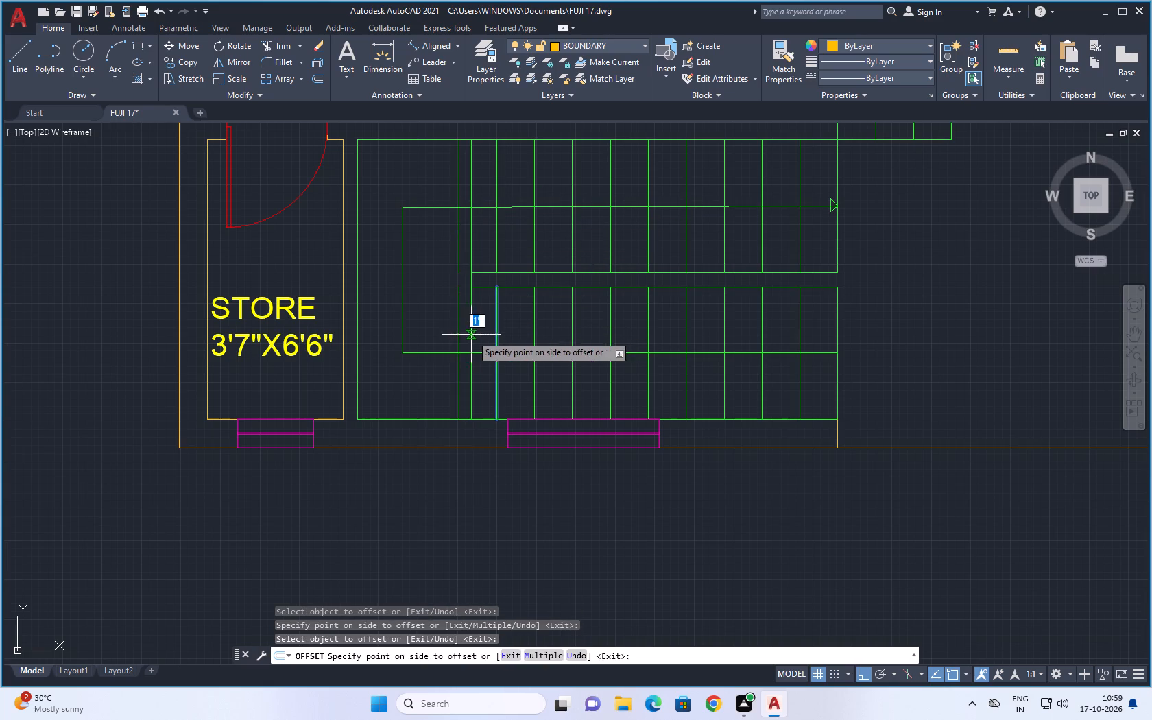
click(471, 335)
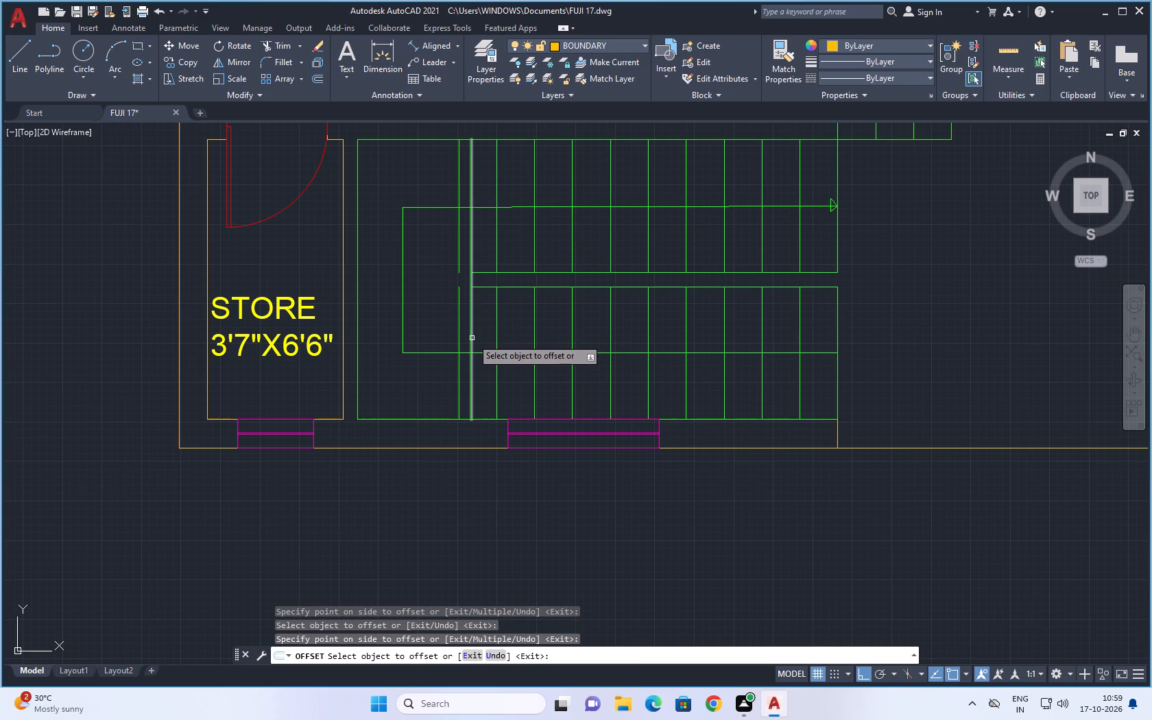
key(Escape)
key(Escape)
Delete the old full-width landing line at the west end of the stair flights.
click(471, 334)
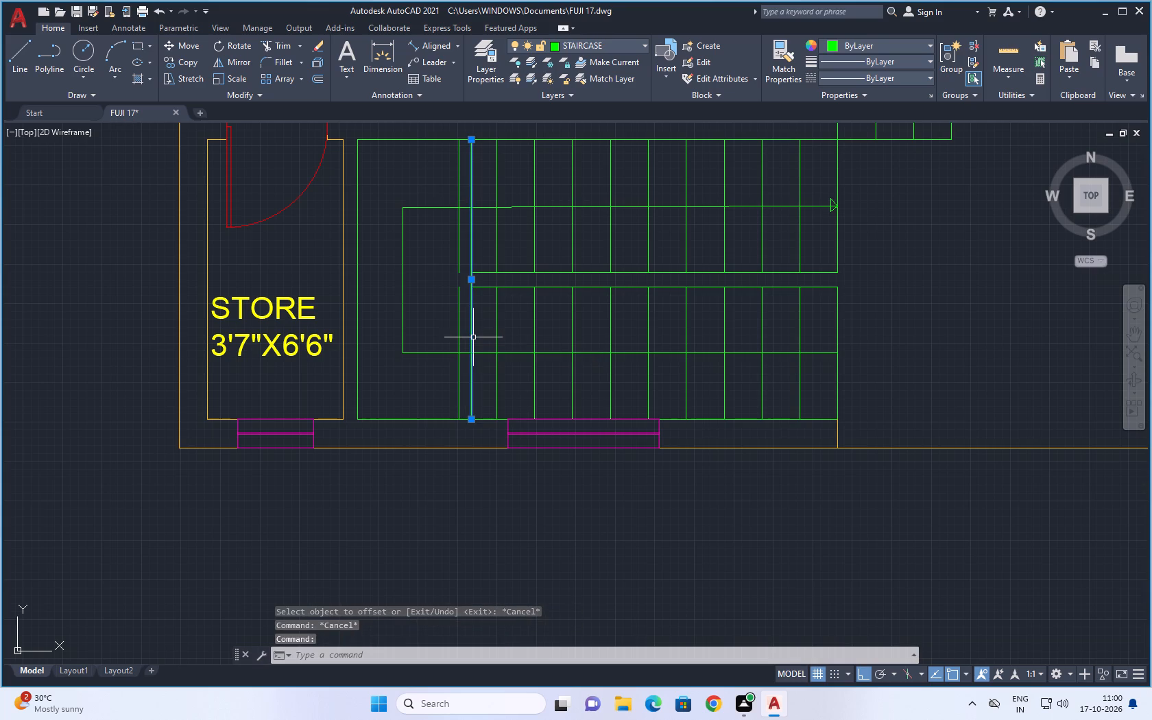
key(Delete)
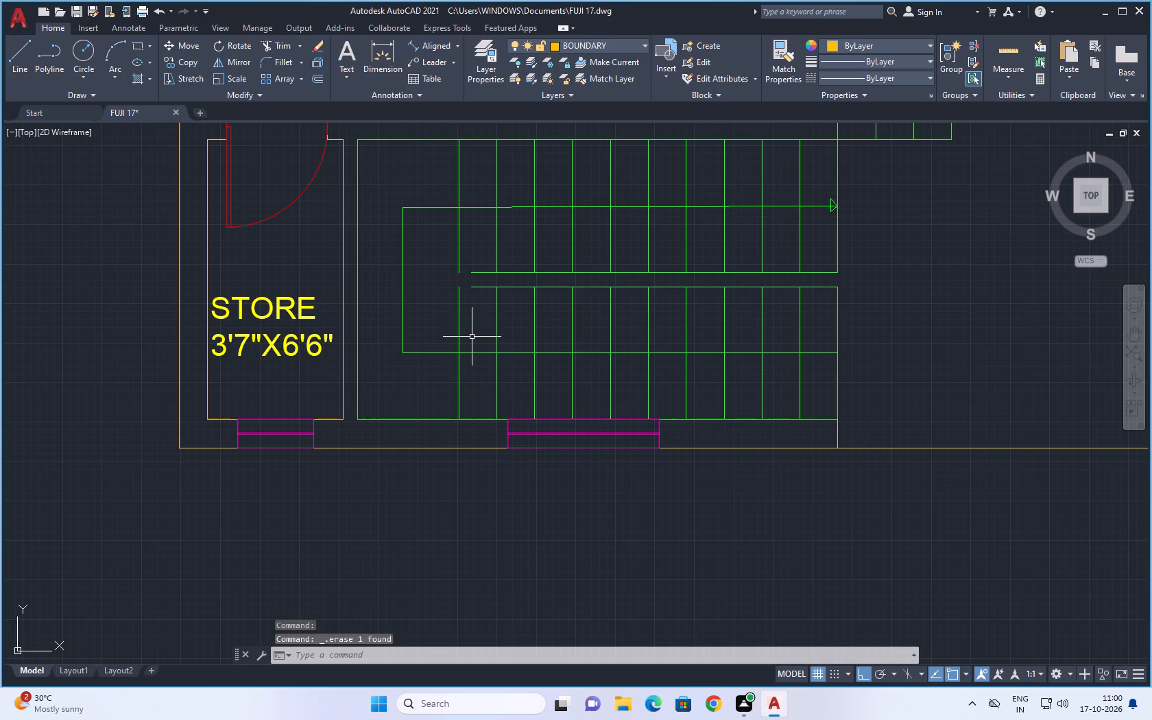
Extend the south flight's westernmost tread to close the landing edge, and extend both middle stair lines west to meet it.
key(e)
key(x)
key(space)
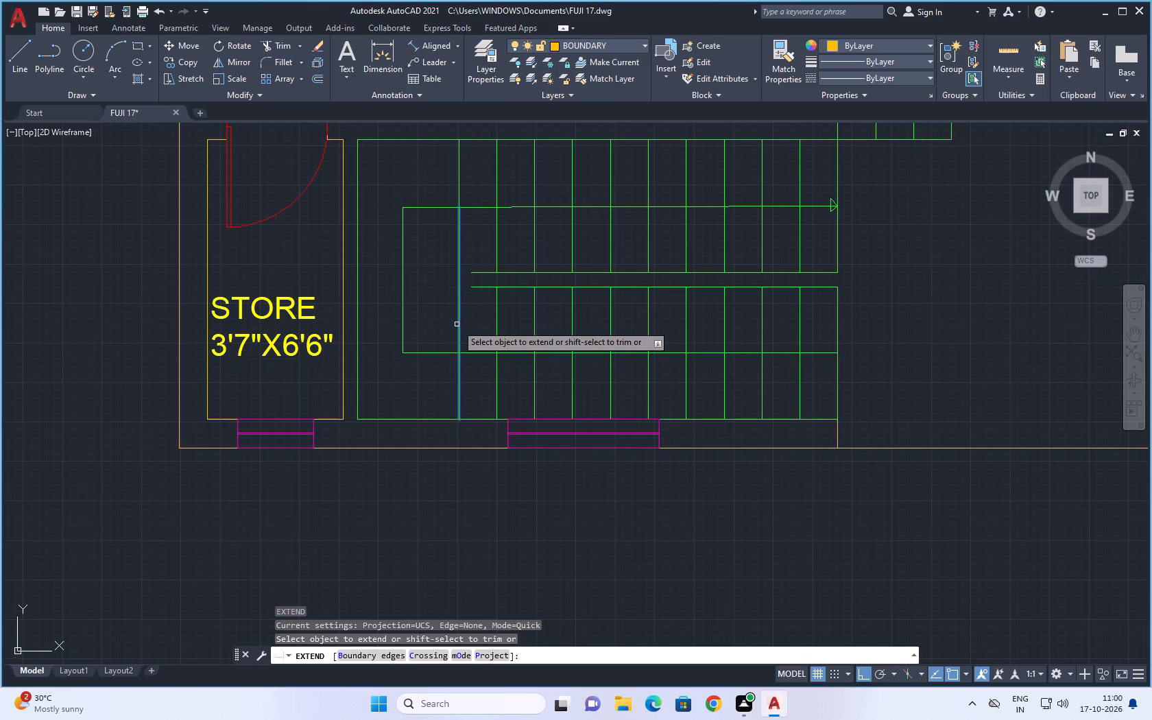
click(460, 320)
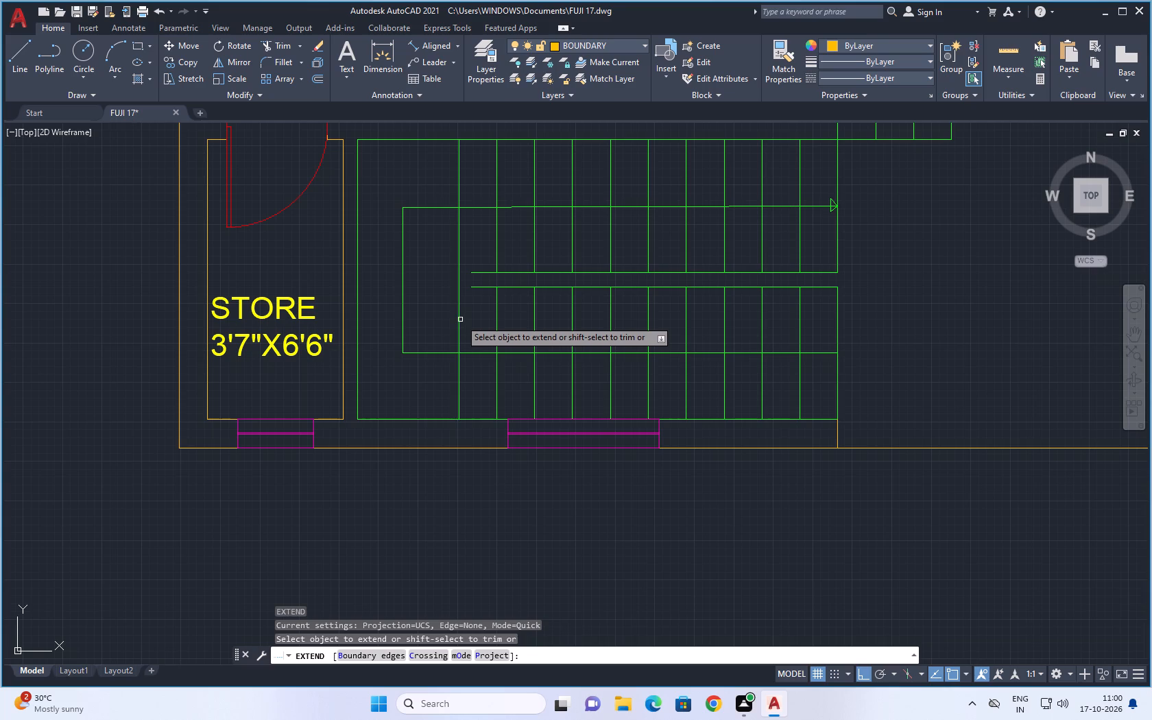
click(481, 288)
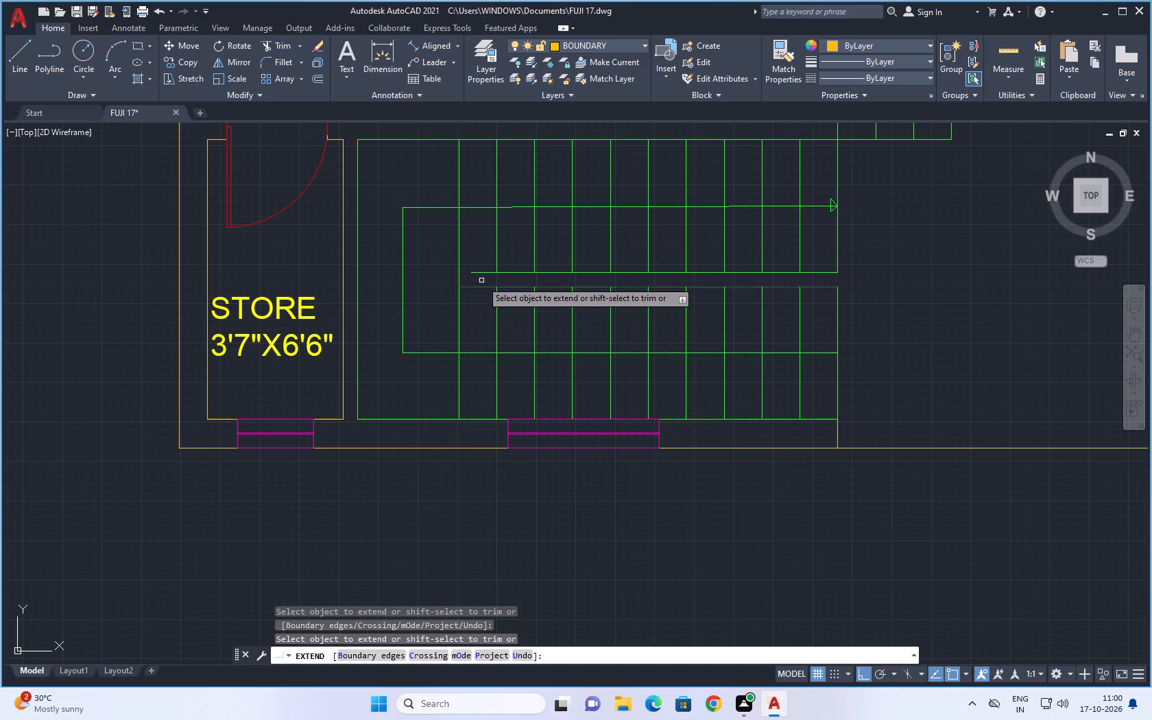
click(481, 272)
scroll(496, 339, down, 2)
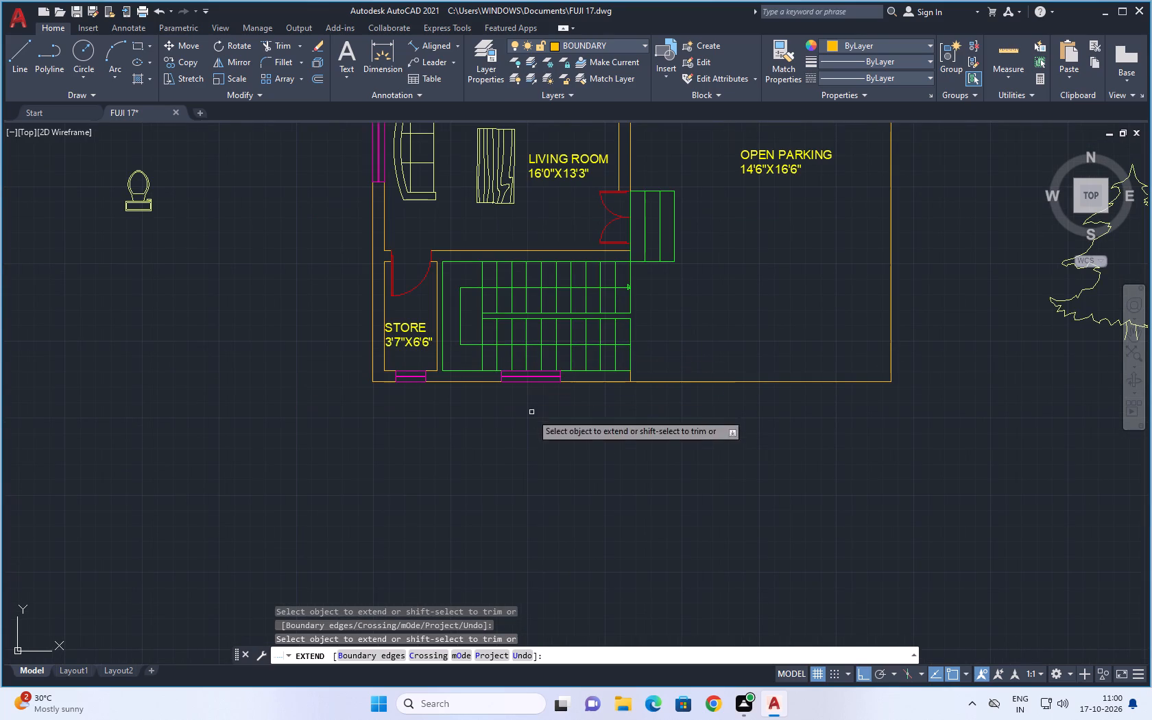
key(Escape)
key(Escape)
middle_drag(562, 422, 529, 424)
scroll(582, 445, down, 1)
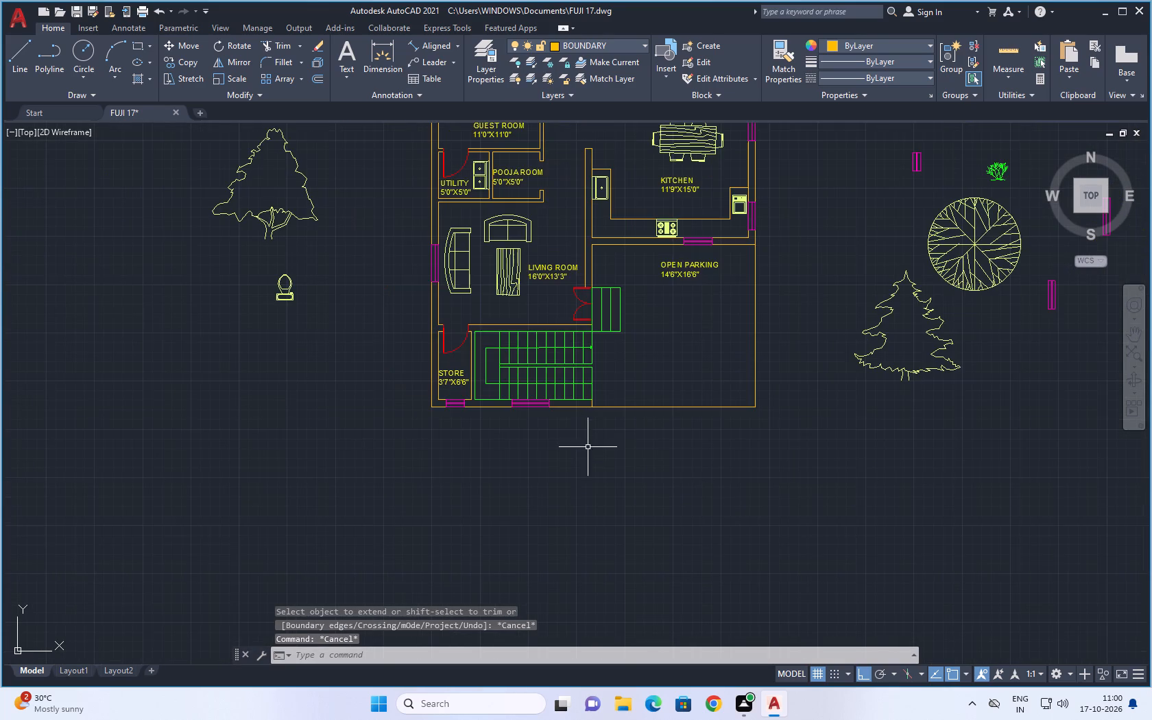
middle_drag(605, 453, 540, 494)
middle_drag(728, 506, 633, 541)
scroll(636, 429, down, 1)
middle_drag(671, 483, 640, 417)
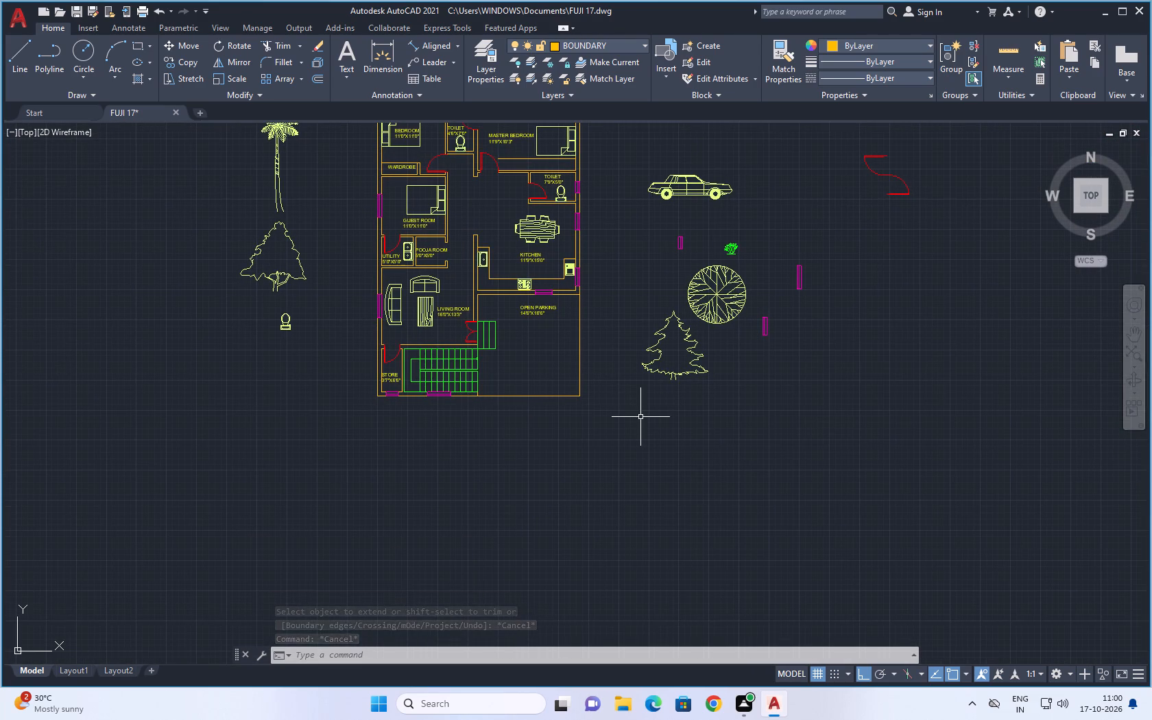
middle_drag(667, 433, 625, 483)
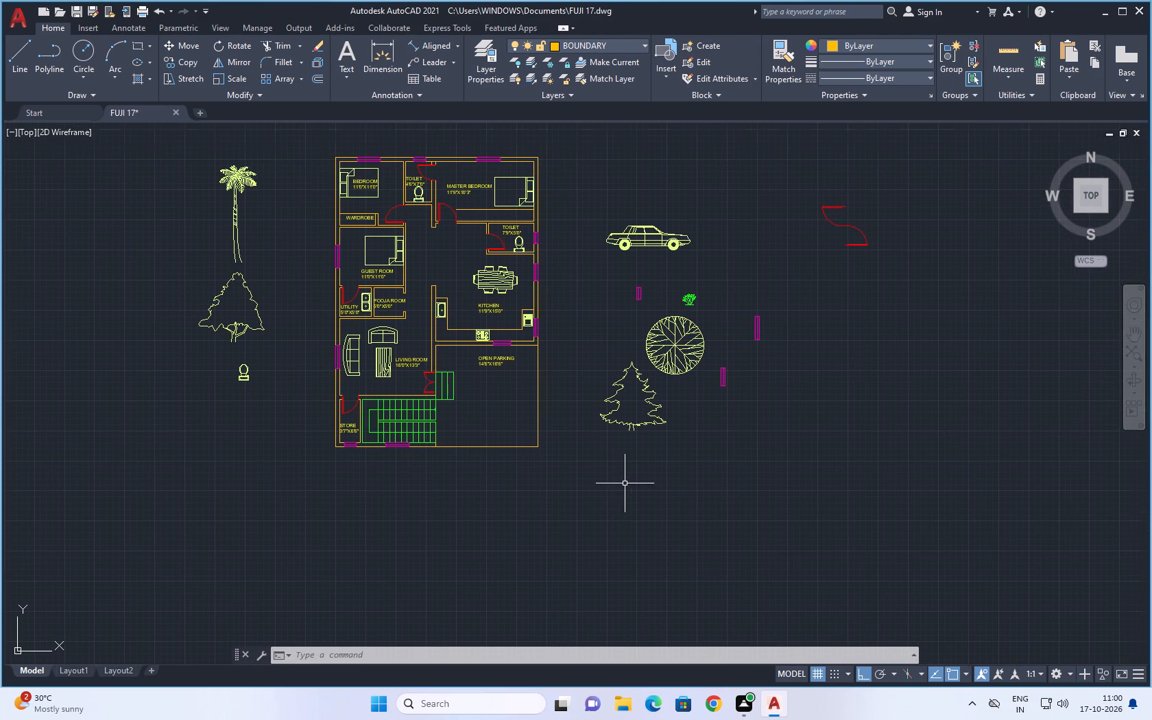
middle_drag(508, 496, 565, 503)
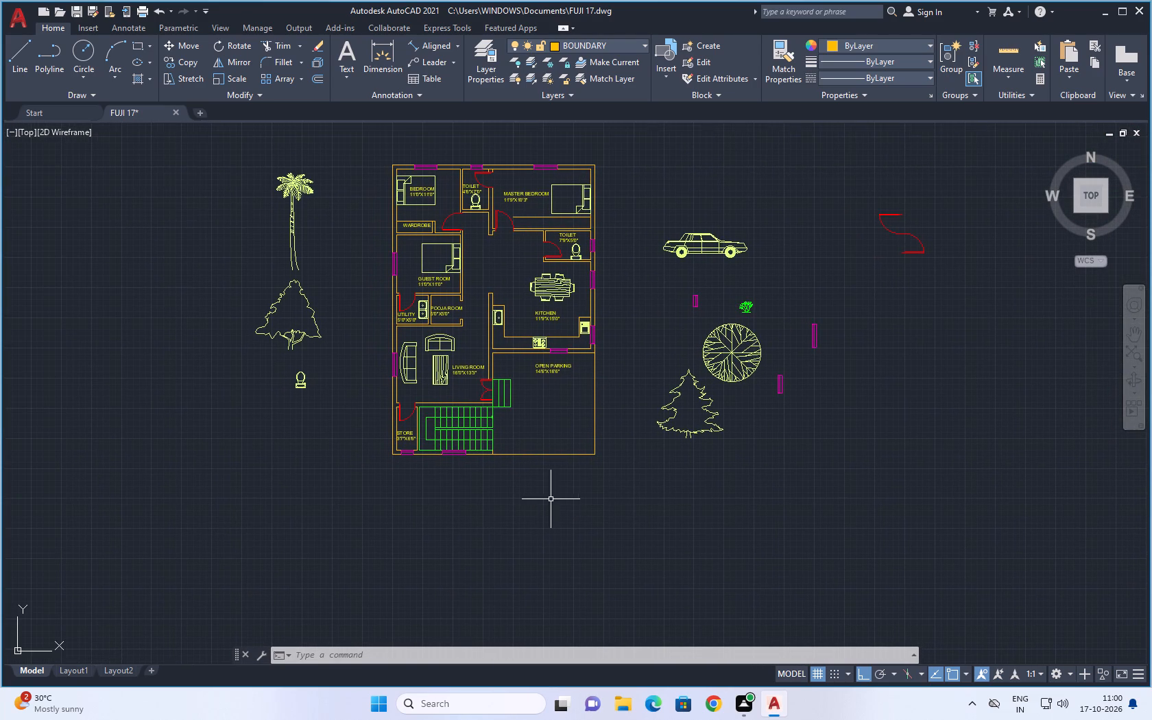